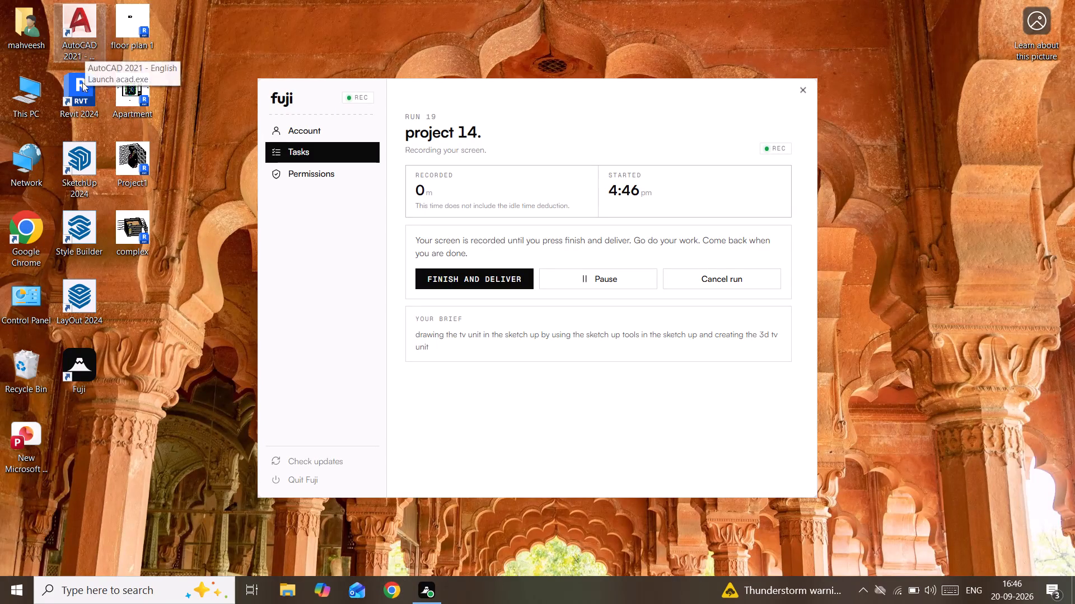
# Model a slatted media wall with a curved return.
# Launch SketchUp 2024 from the desktop.
pyautogui.doubleClick(75, 173)
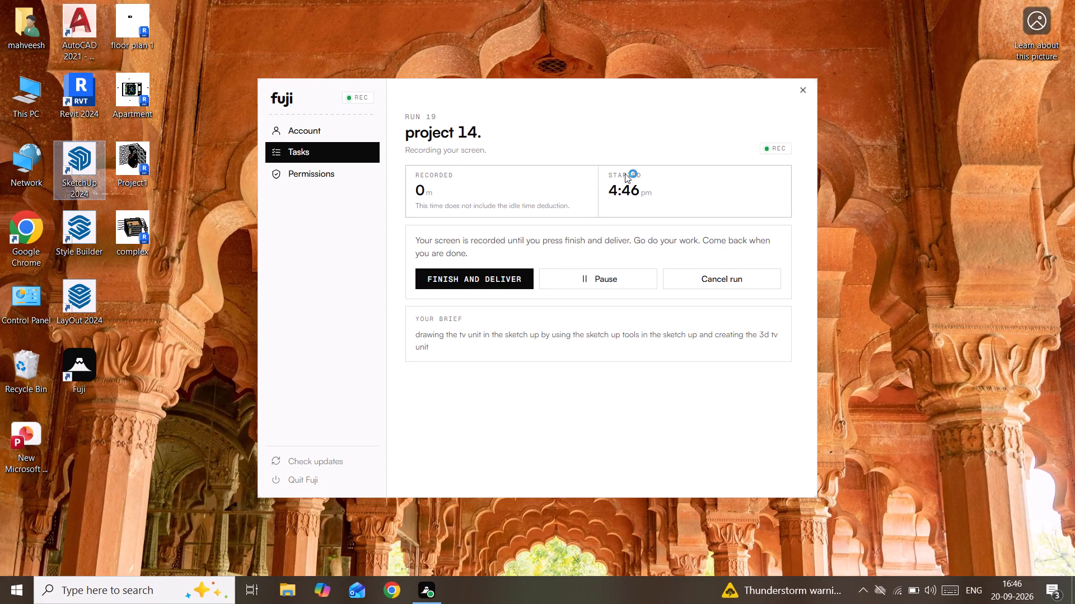
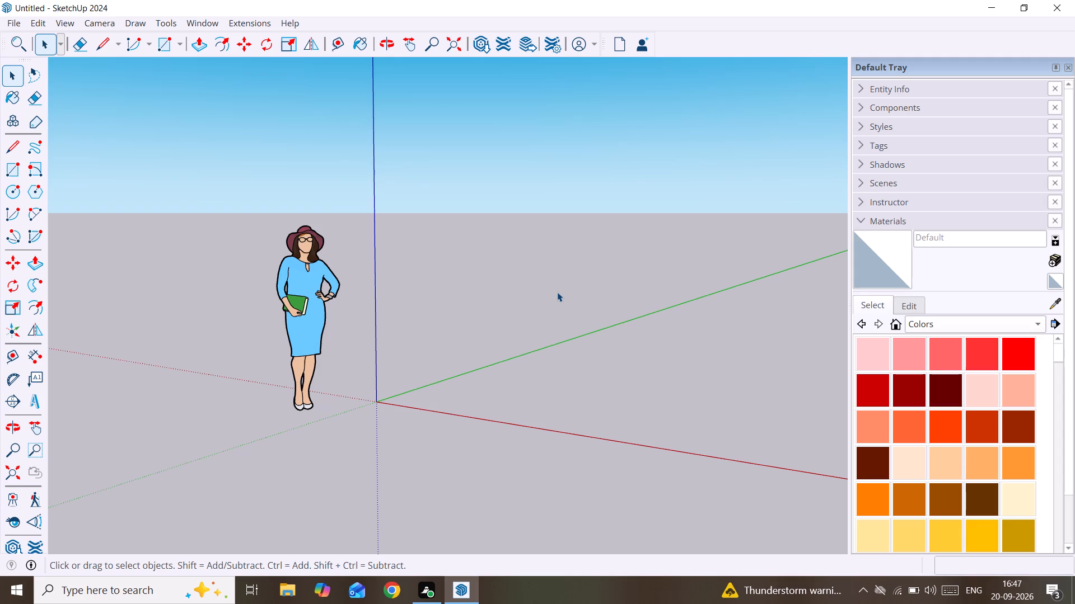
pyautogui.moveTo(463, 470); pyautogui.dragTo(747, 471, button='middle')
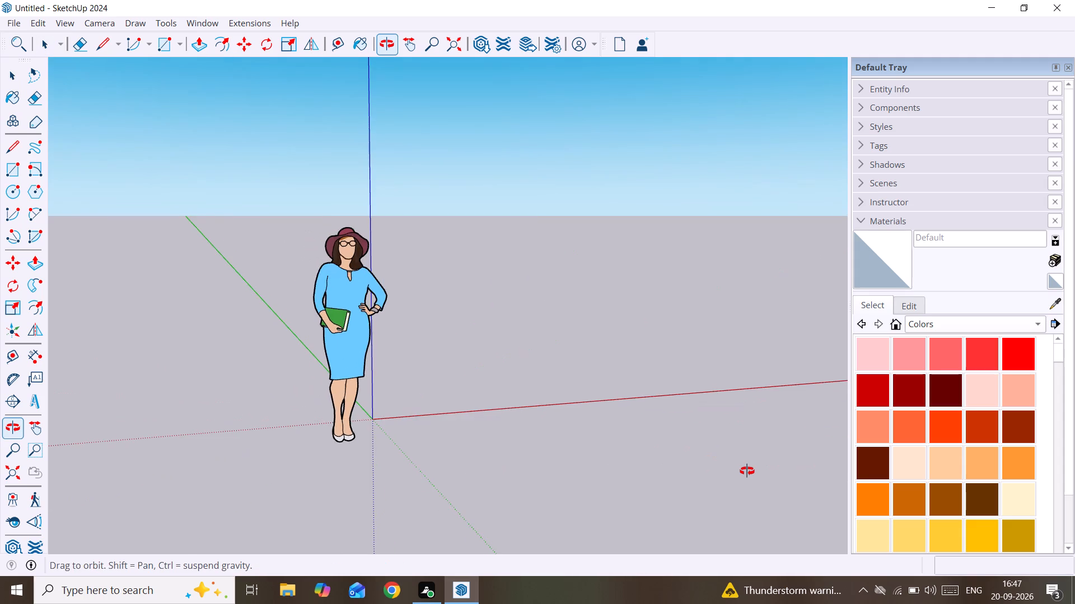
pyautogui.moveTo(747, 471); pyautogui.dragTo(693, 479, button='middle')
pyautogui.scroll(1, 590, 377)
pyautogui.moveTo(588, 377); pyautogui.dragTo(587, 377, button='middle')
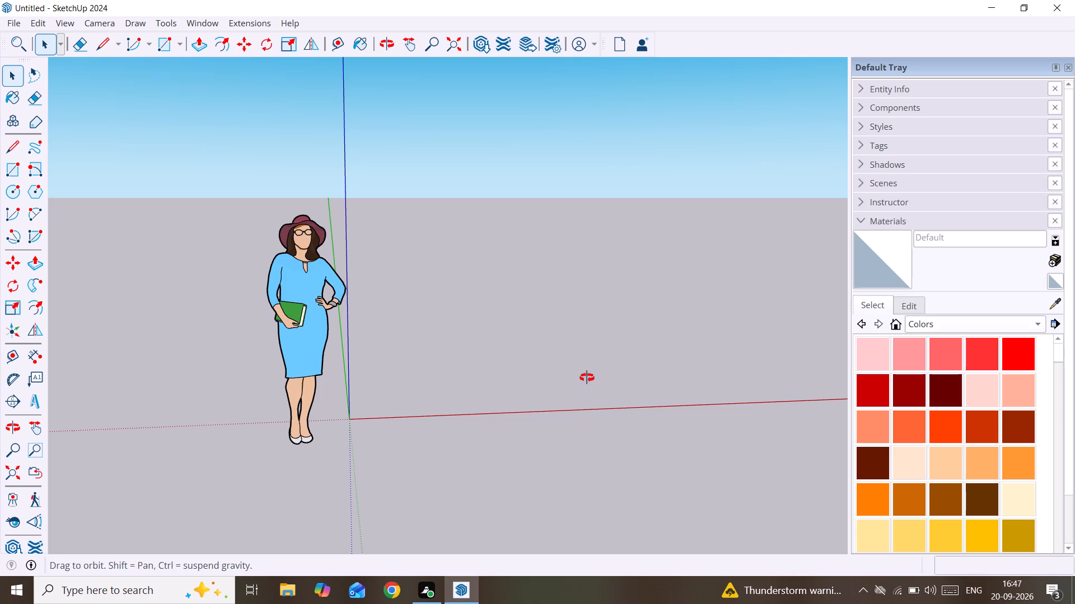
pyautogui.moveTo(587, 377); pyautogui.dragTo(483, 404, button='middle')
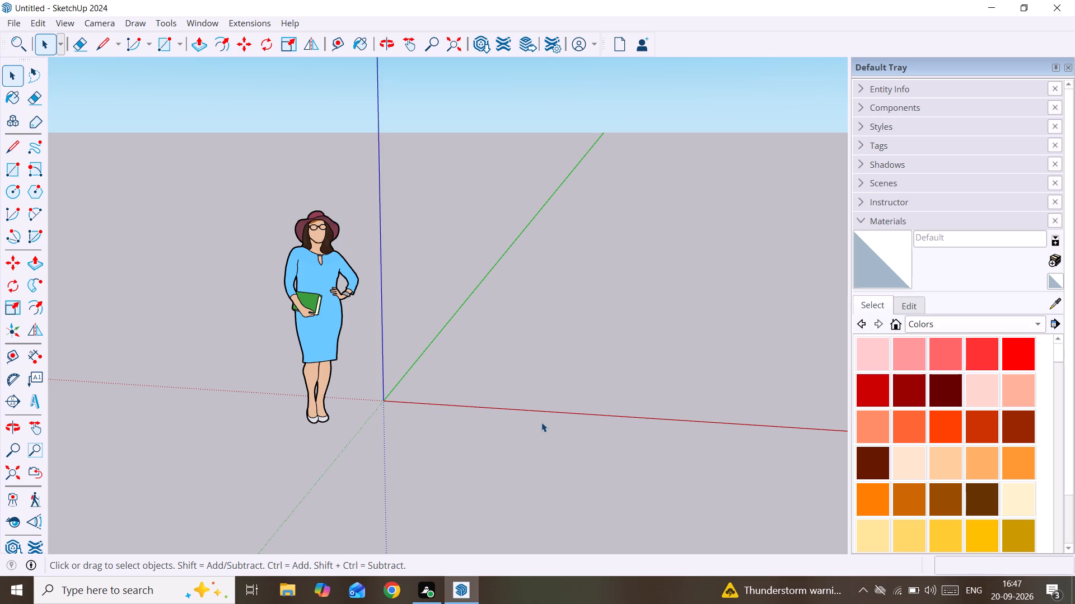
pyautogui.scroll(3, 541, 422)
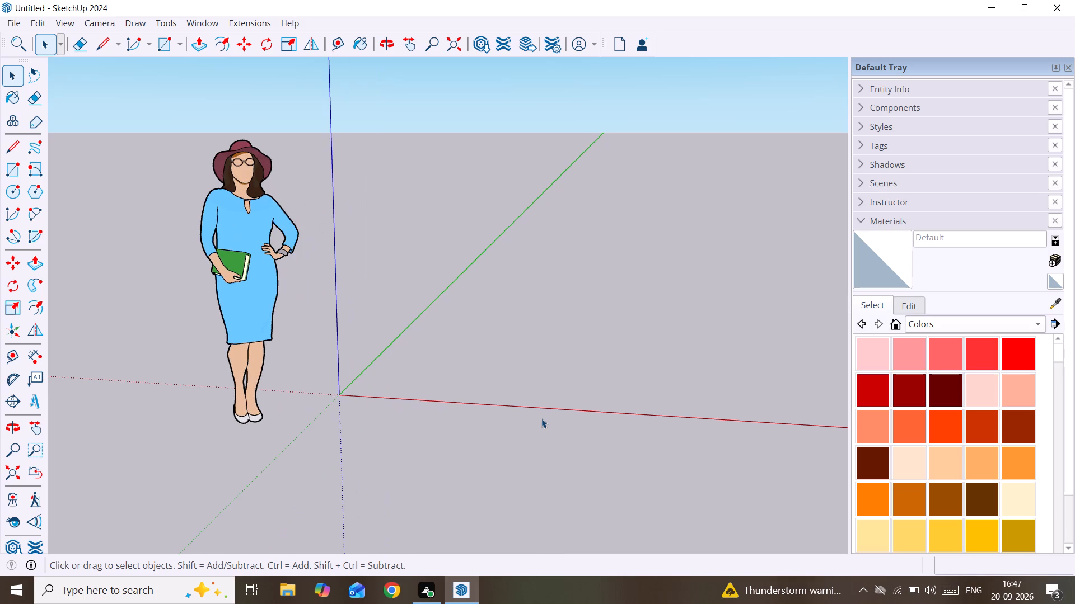
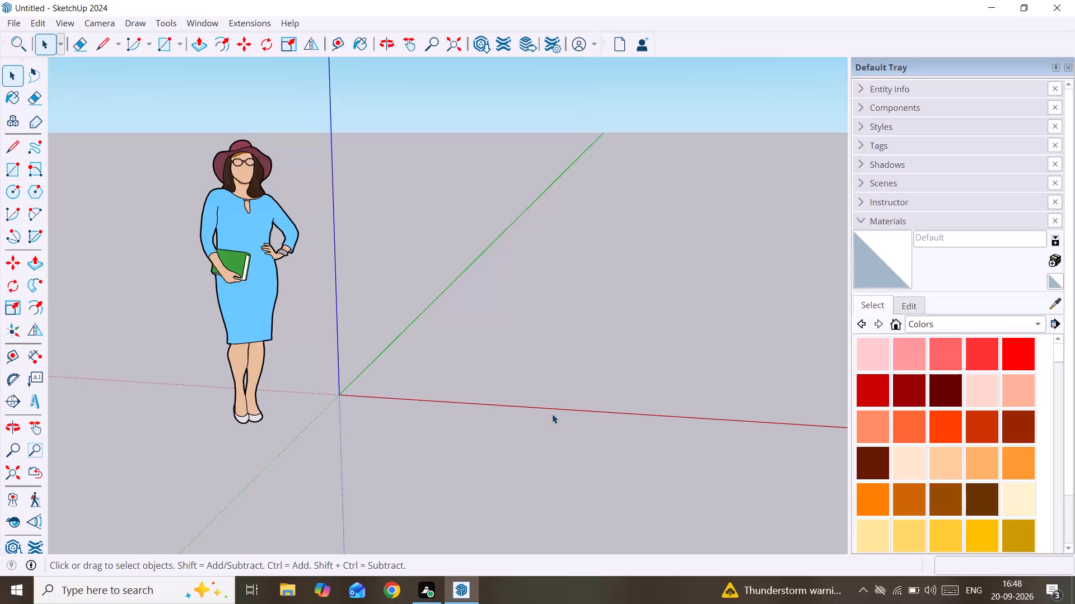
# Draw a vertical 15' by 10' rectangle perpendicular to the green axis, near the origin, as the wall face.
pyautogui.scroll(-1, 413, 408)
pyautogui.keyDown('shift'); pyautogui.moveTo(417, 408); pyautogui.dragTo(443, 412, button='middle'); pyautogui.keyUp('shift')
pyautogui.moveTo(529, 463); pyautogui.dragTo(585, 465, button='middle')
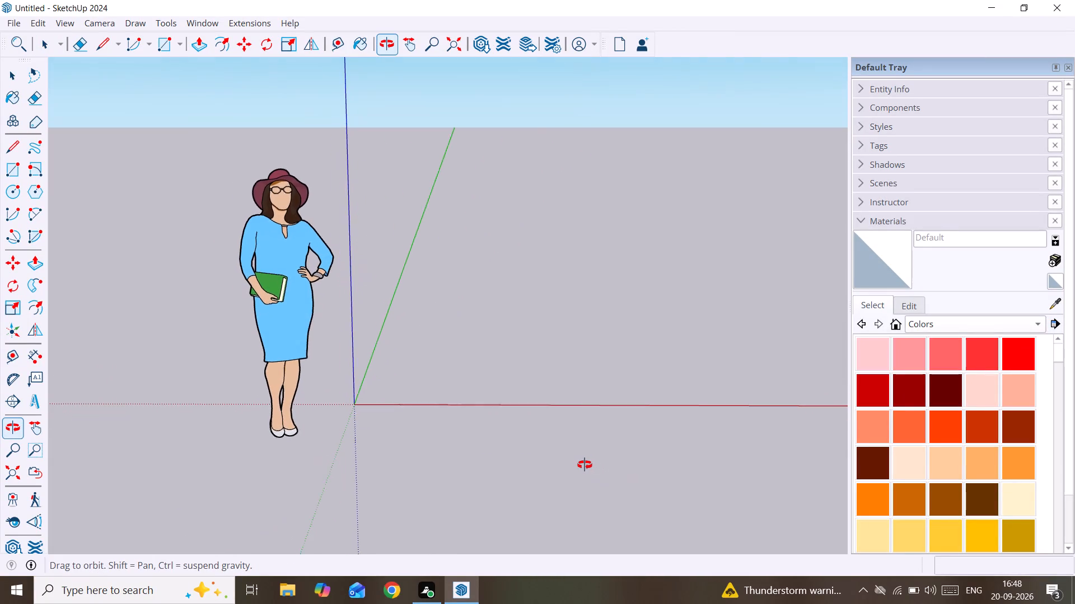
pyautogui.moveTo(585, 465); pyautogui.dragTo(593, 465, button='middle')
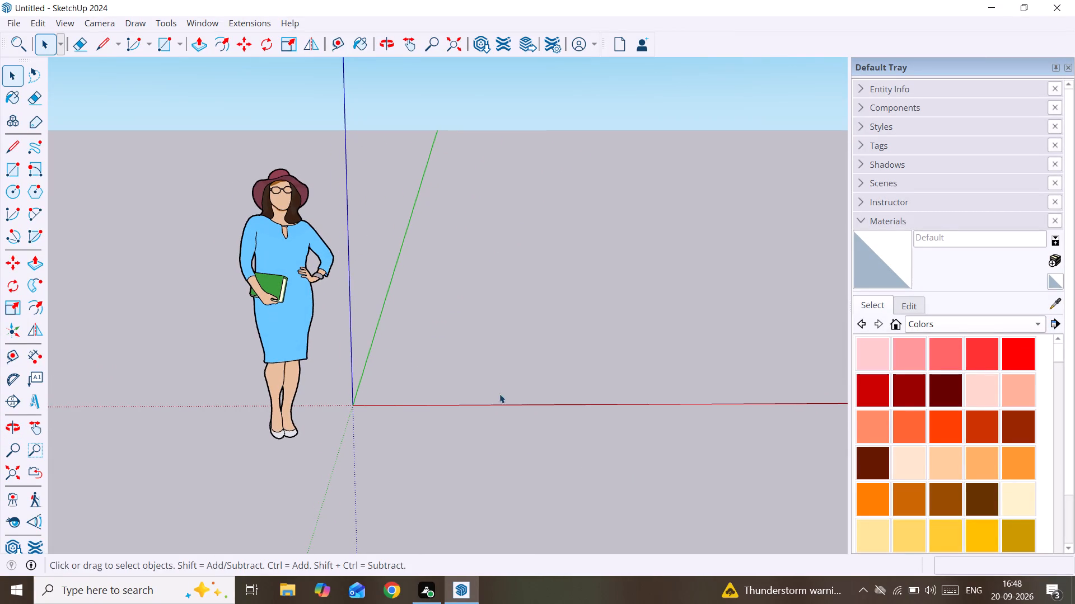
pyautogui.scroll(1, 391, 397)
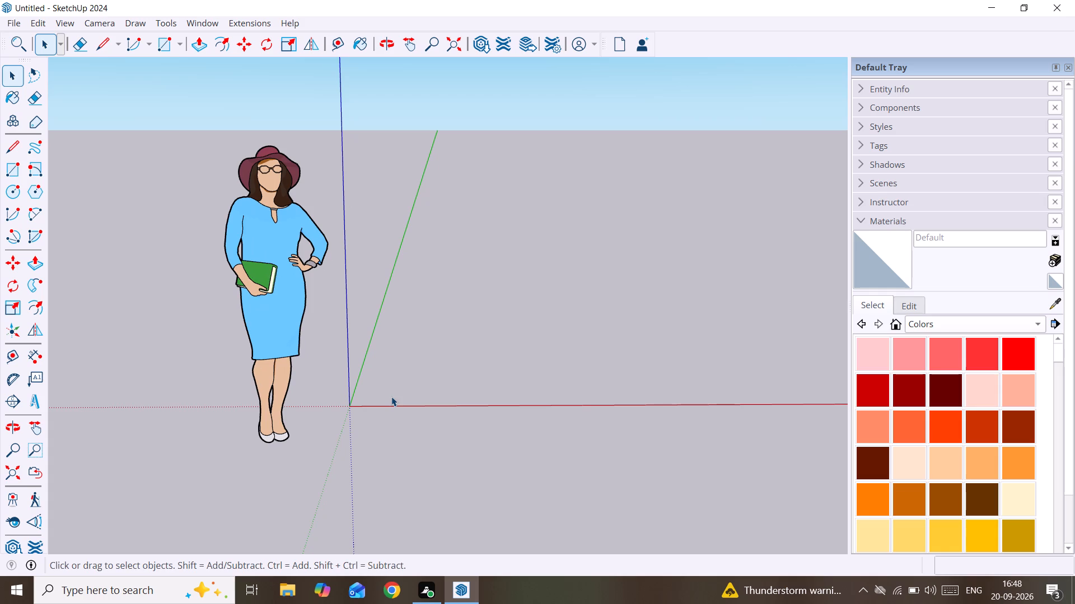
pyautogui.press('r')
pyautogui.press('Left')
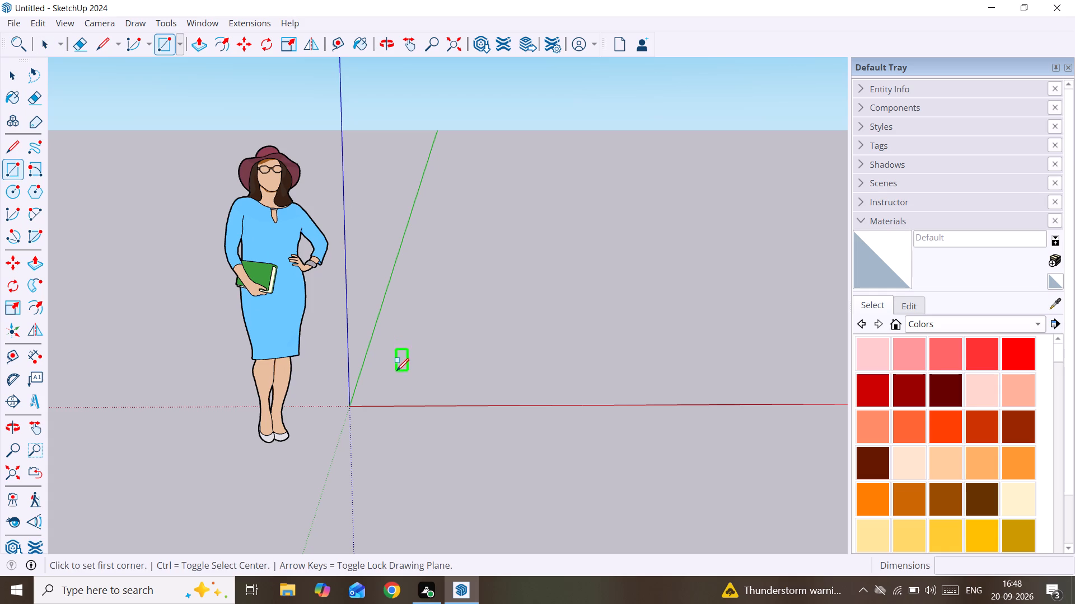
pyautogui.middleClick(396, 371)
pyautogui.click(412, 370)
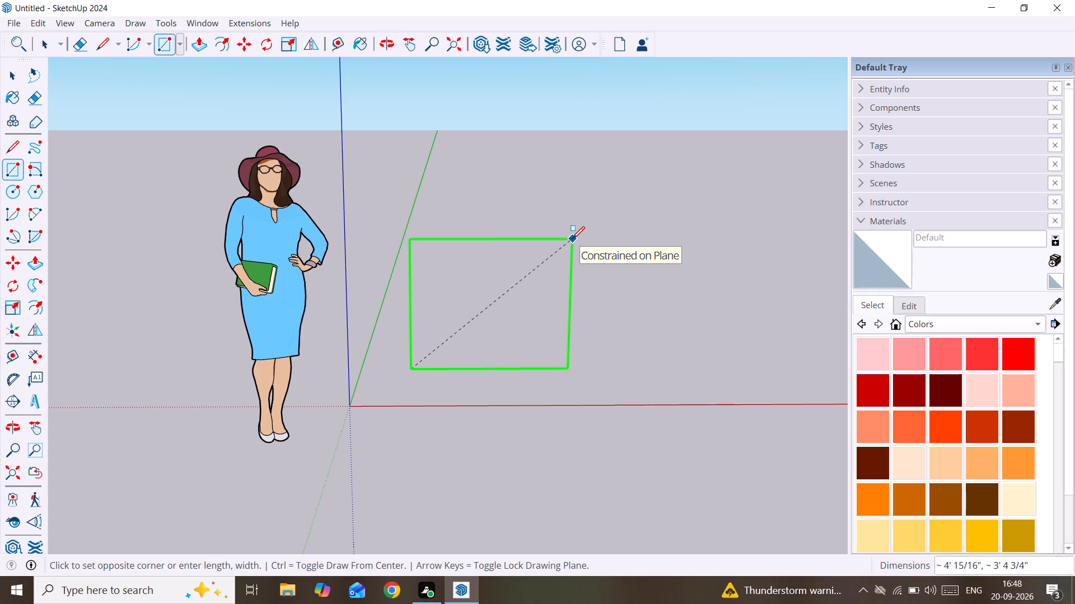
pyautogui.write("15'")
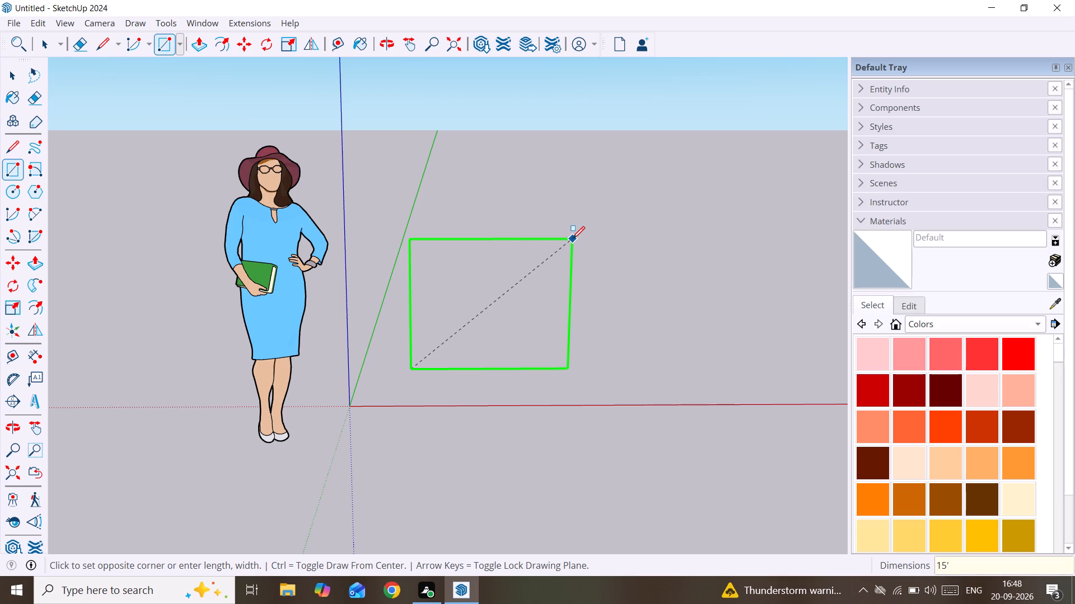
pyautogui.write(",10'")
pyautogui.press('Return')
# Push/Pull the rectangle forward 9" to give the wall its thickness.
pyautogui.scroll(-9, 575, 241)
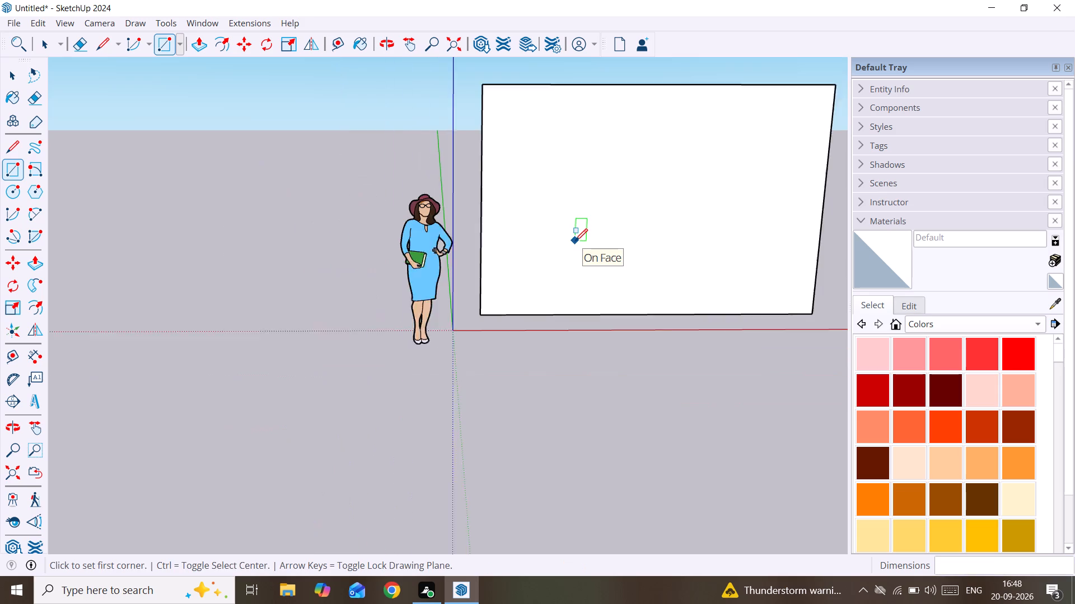
pyautogui.keyDown('shift'); pyautogui.moveTo(567, 251); pyautogui.dragTo(416, 336, button='middle'); pyautogui.keyUp('shift')
pyautogui.press('space')
pyautogui.press('p')
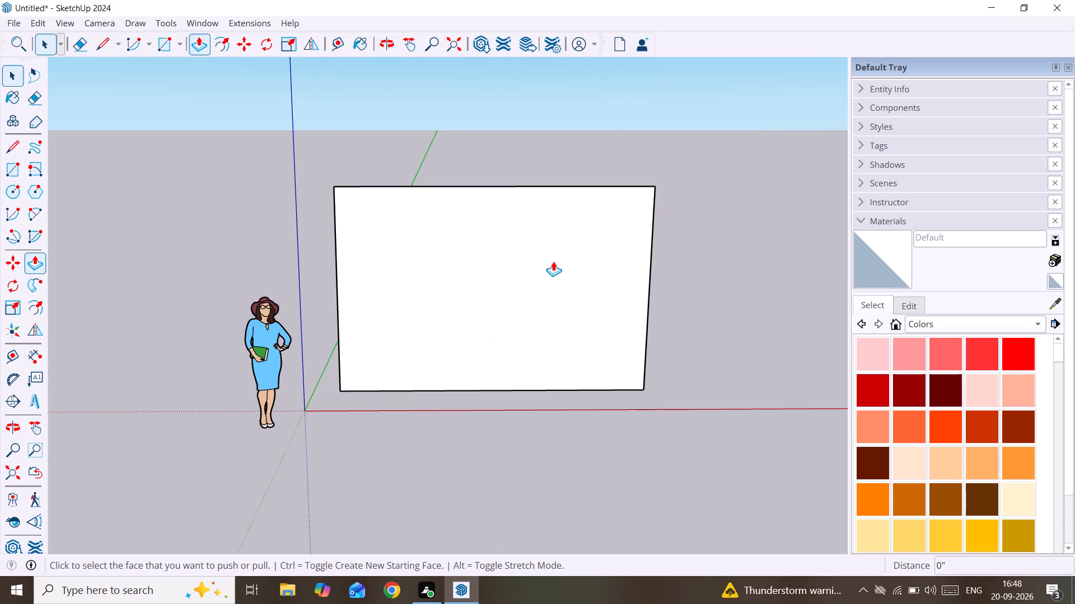
pyautogui.click(543, 256)
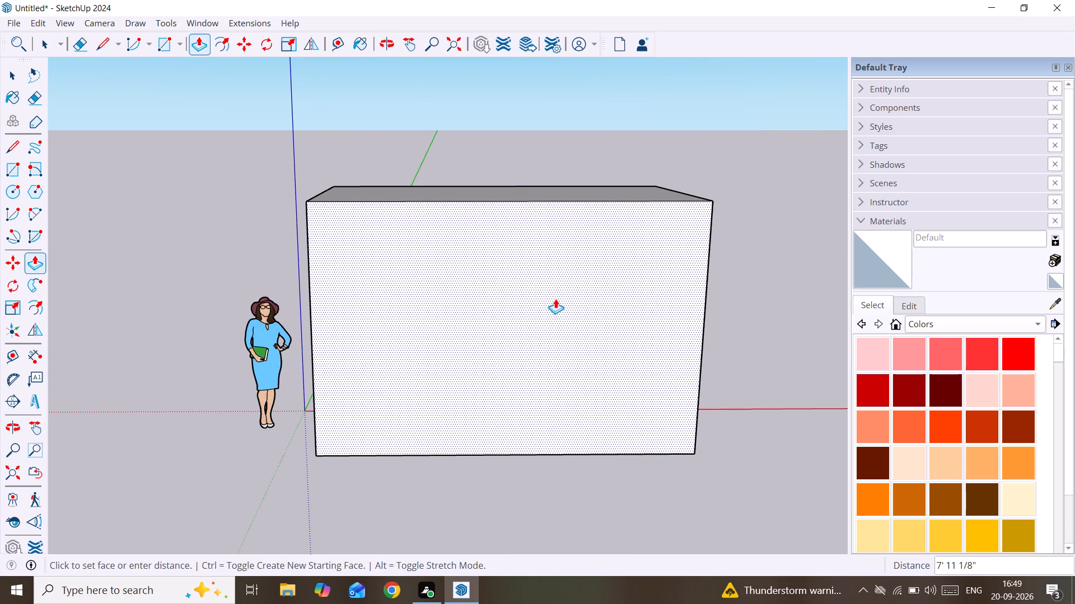
pyautogui.write('9"')
pyautogui.press('Return')
pyautogui.press('space')
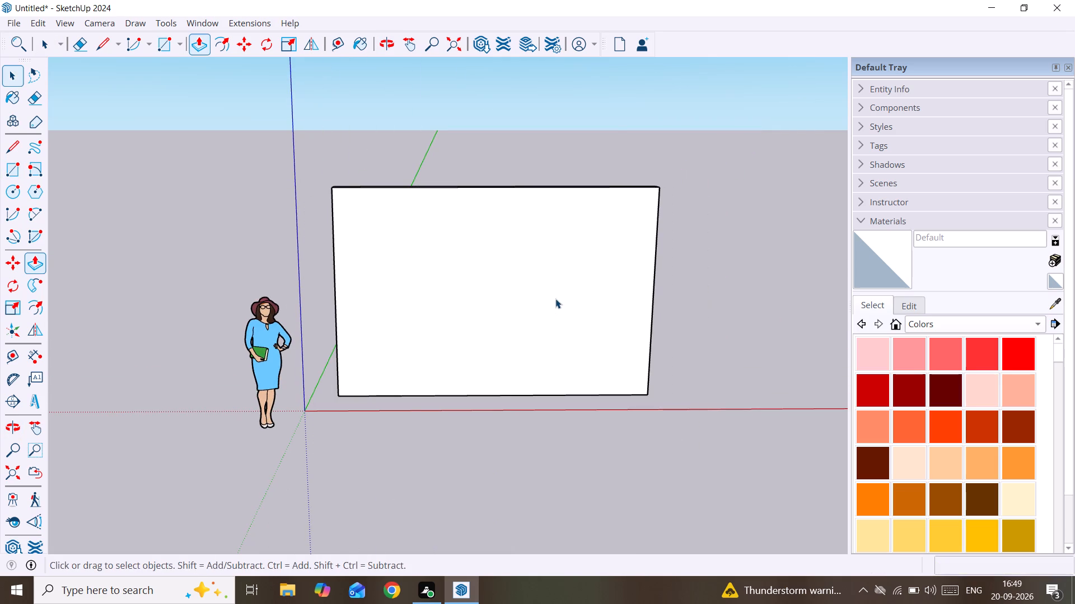
# Make the whole wall slab a group and open that group for editing.
pyautogui.tripleClick(561, 300)
pyautogui.tripleClick(524, 272)
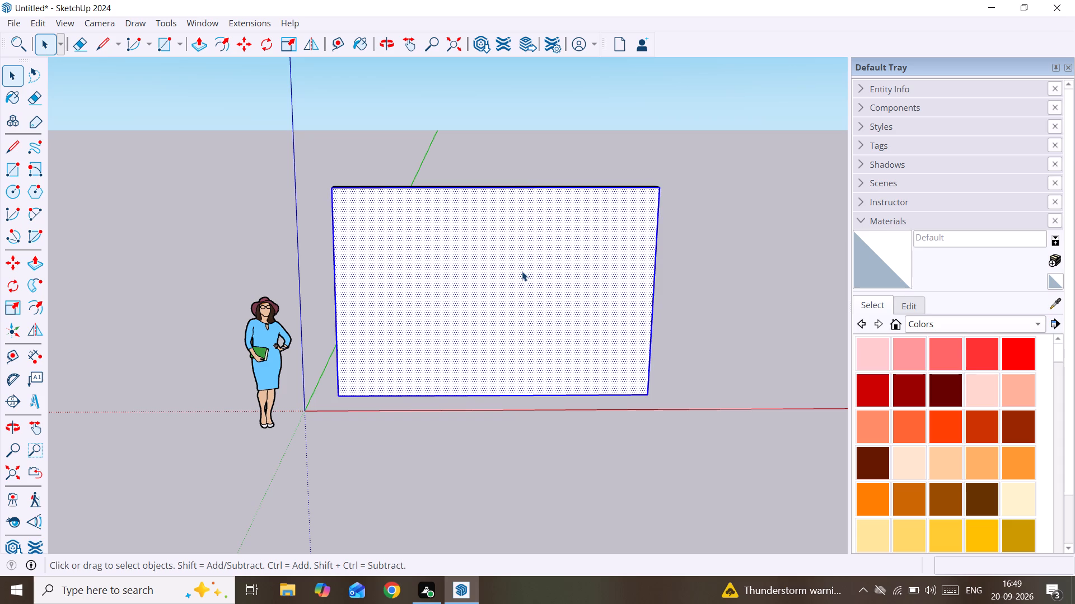
pyautogui.moveTo(522, 271); pyautogui.dragTo(544, 423, button='middle')
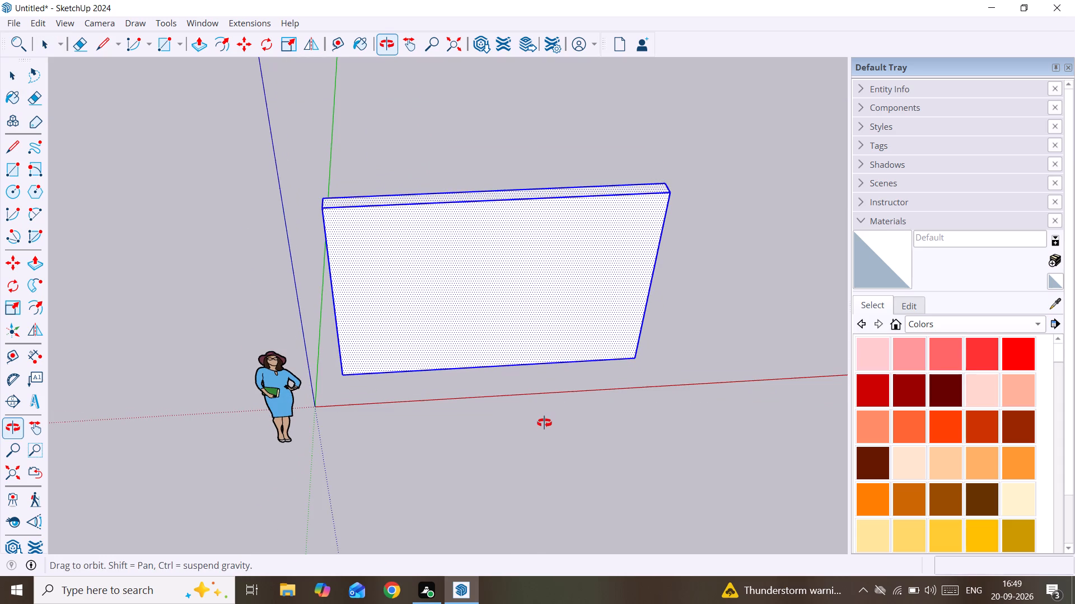
pyautogui.moveTo(544, 423); pyautogui.dragTo(558, 377, button='middle')
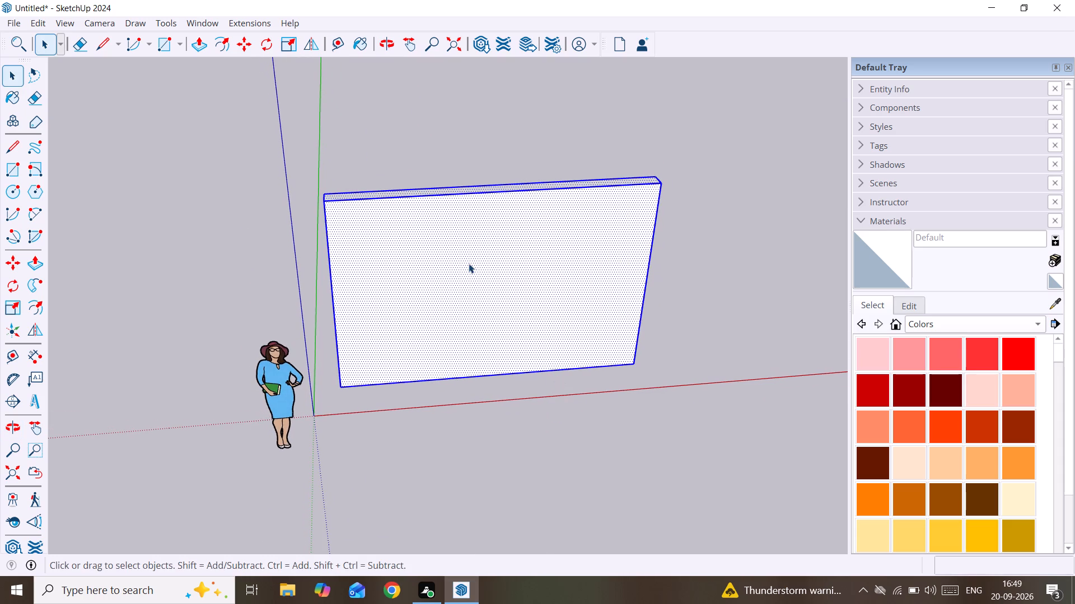
pyautogui.rightClick(468, 261)
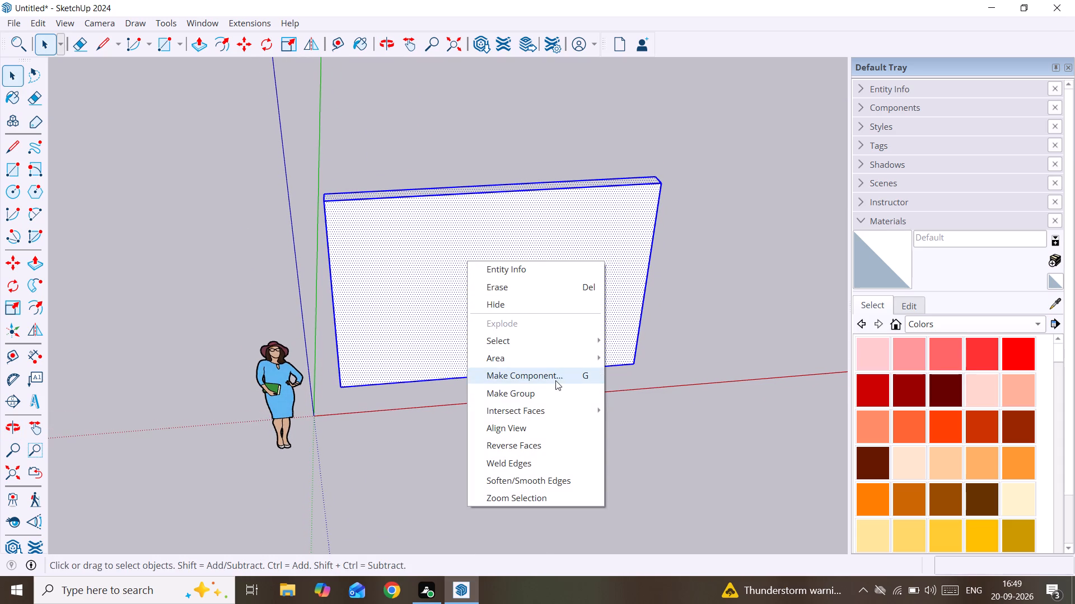
pyautogui.click(555, 392)
pyautogui.doubleClick(409, 244)
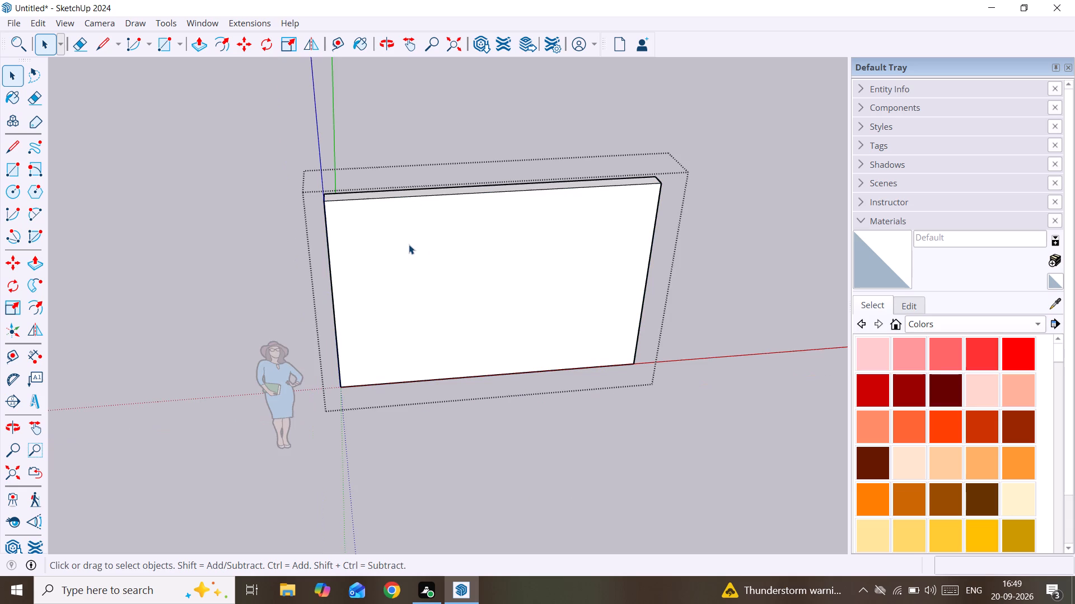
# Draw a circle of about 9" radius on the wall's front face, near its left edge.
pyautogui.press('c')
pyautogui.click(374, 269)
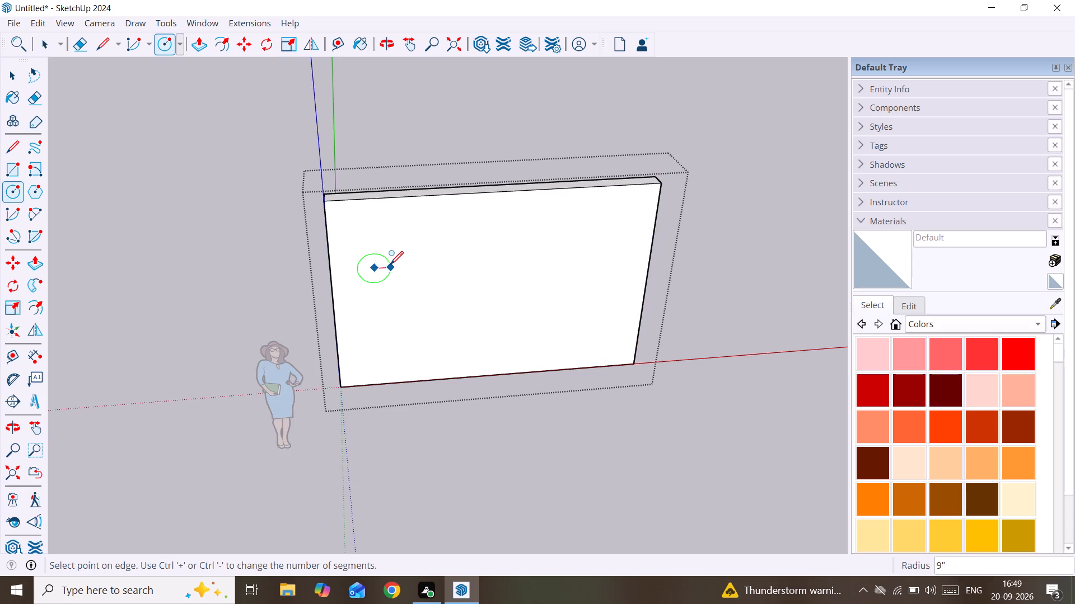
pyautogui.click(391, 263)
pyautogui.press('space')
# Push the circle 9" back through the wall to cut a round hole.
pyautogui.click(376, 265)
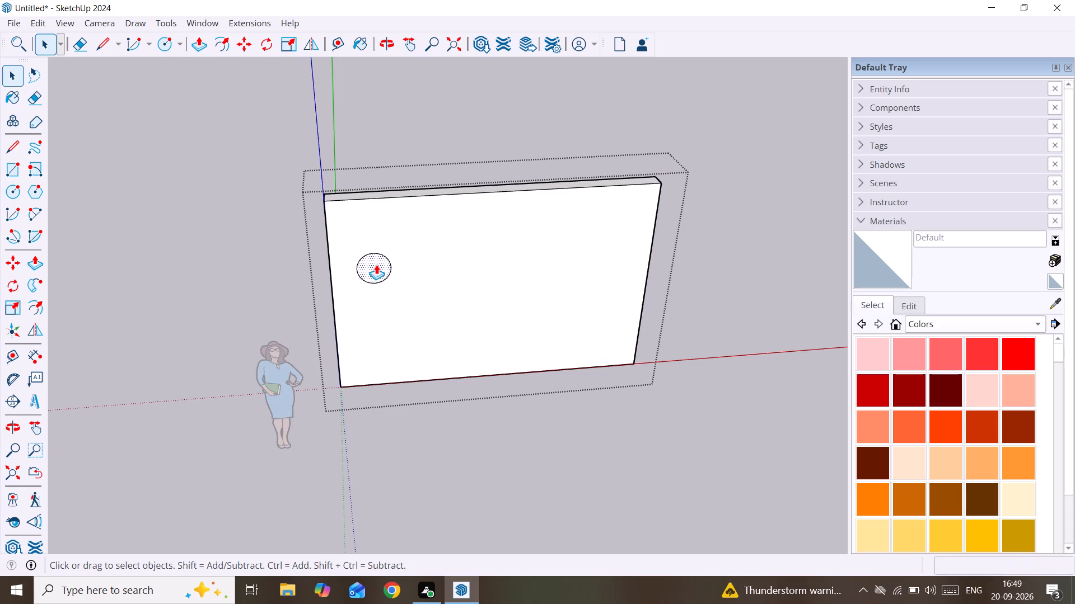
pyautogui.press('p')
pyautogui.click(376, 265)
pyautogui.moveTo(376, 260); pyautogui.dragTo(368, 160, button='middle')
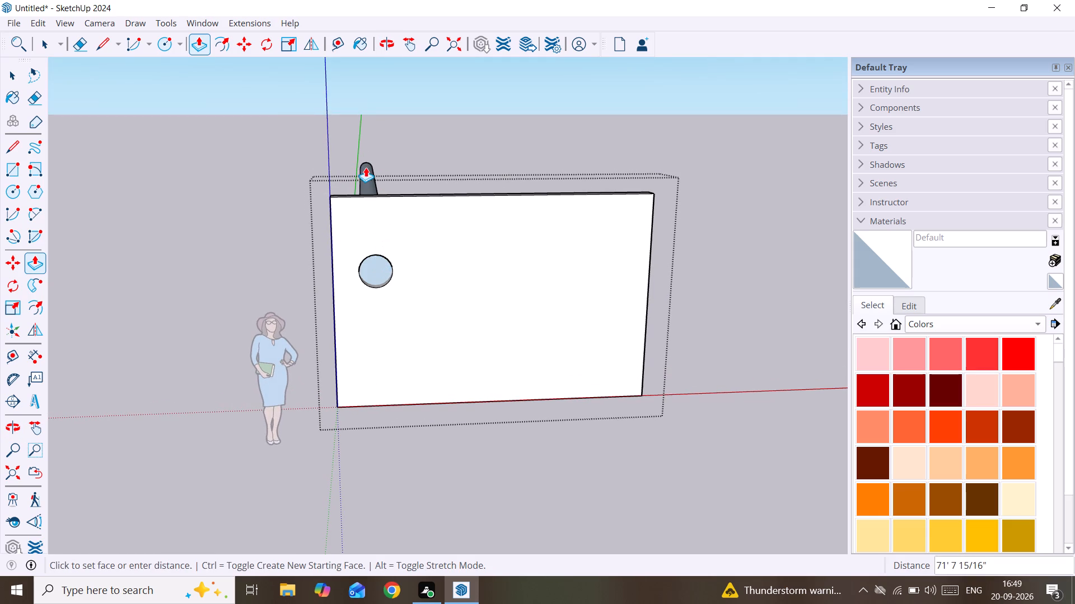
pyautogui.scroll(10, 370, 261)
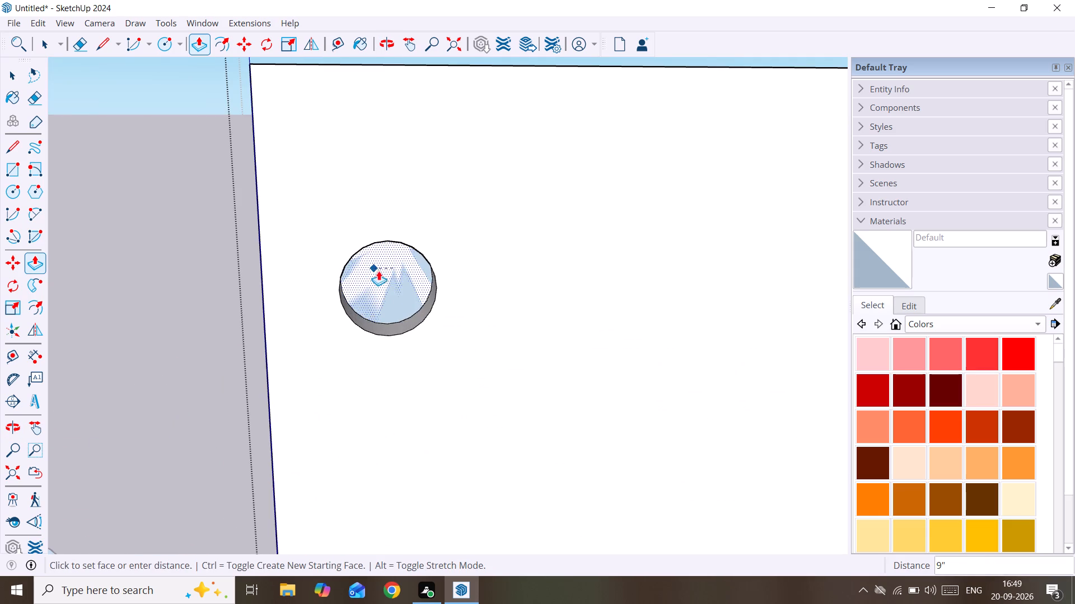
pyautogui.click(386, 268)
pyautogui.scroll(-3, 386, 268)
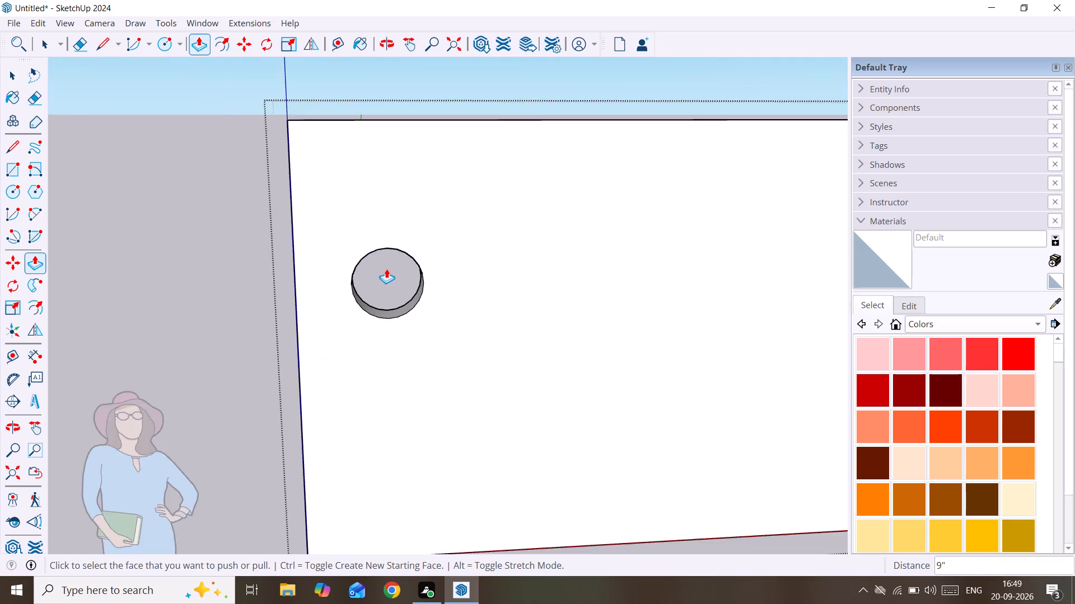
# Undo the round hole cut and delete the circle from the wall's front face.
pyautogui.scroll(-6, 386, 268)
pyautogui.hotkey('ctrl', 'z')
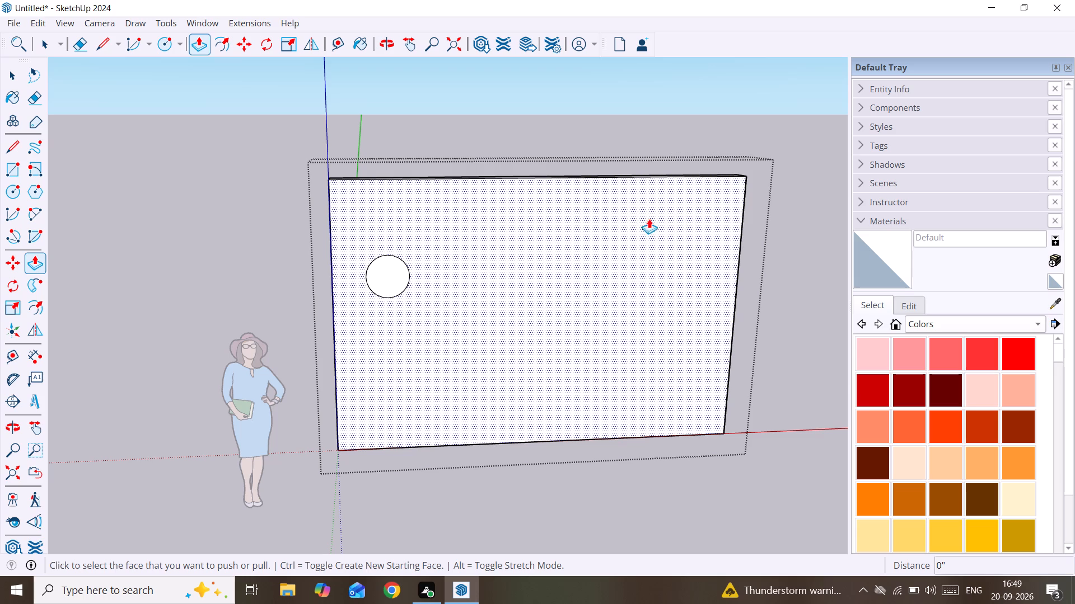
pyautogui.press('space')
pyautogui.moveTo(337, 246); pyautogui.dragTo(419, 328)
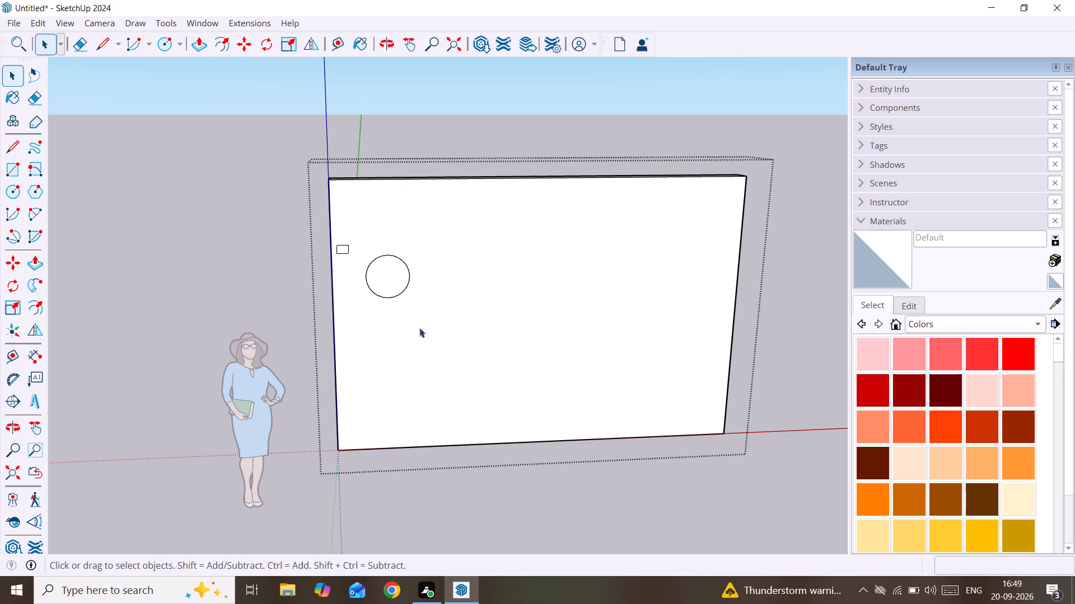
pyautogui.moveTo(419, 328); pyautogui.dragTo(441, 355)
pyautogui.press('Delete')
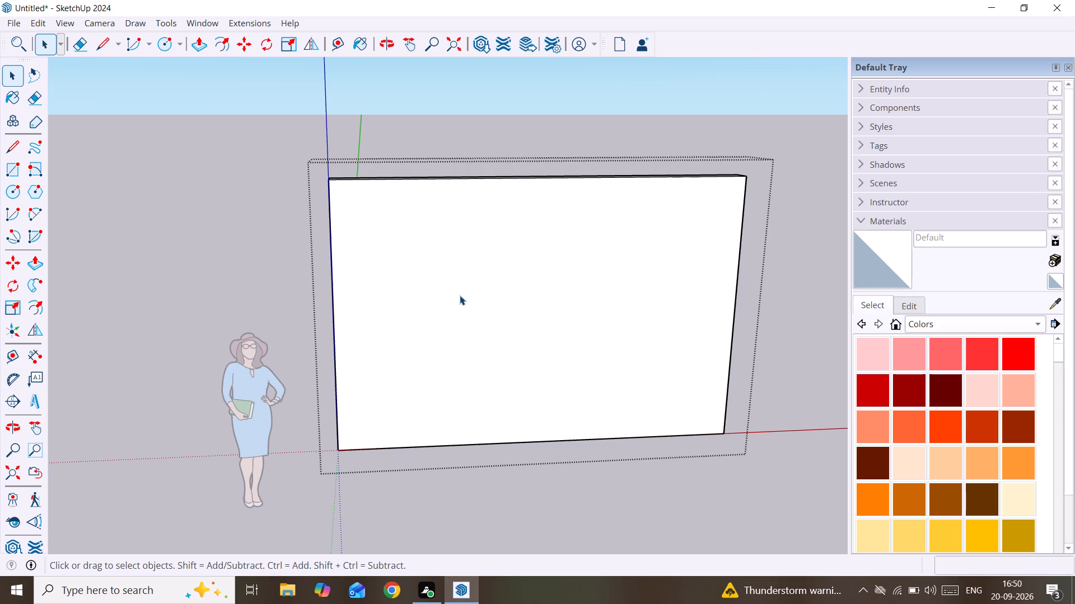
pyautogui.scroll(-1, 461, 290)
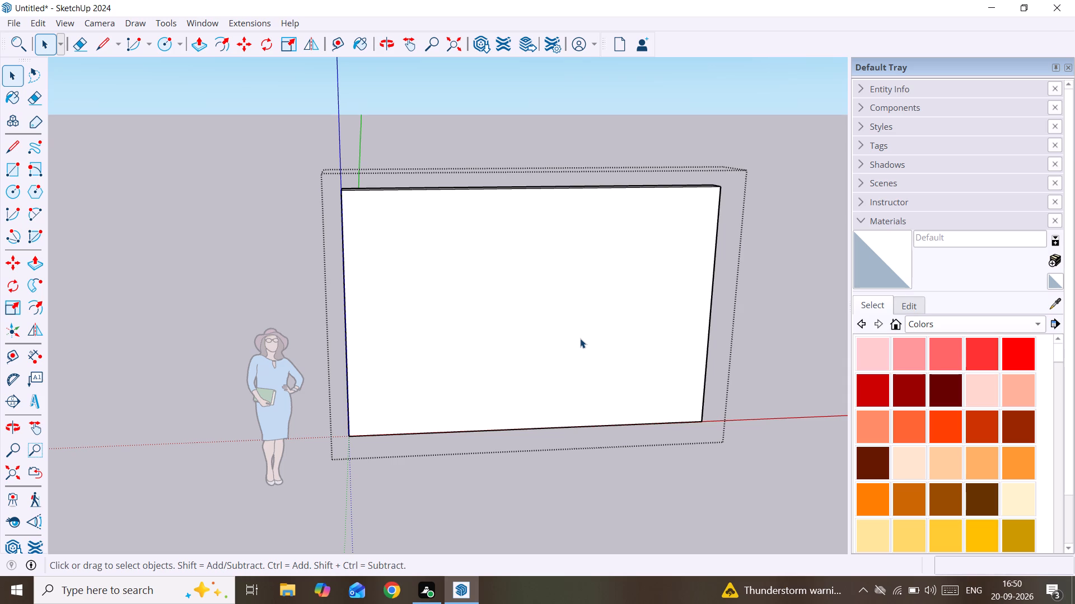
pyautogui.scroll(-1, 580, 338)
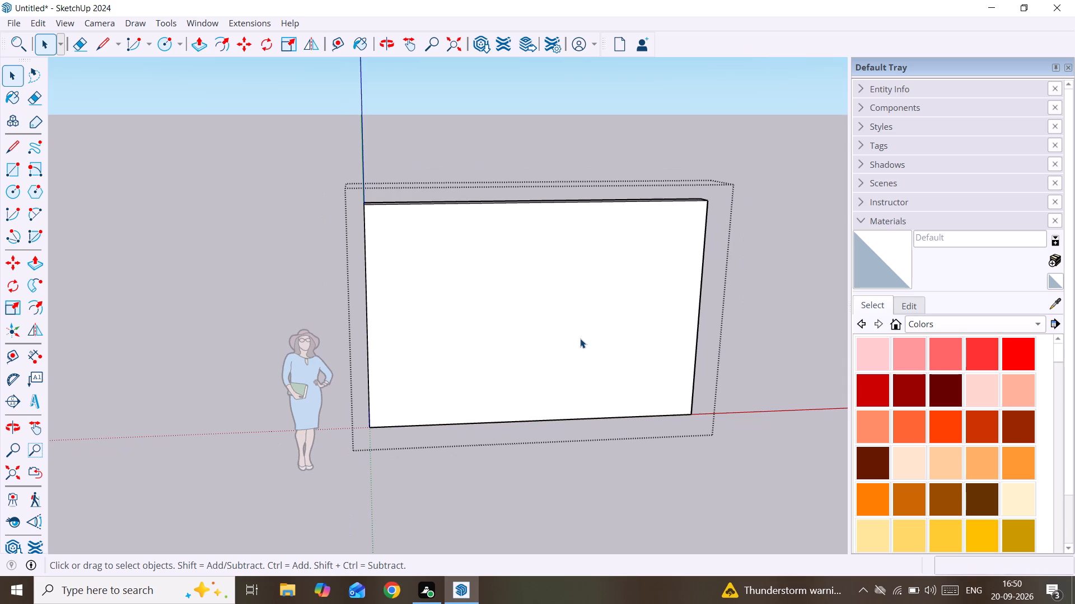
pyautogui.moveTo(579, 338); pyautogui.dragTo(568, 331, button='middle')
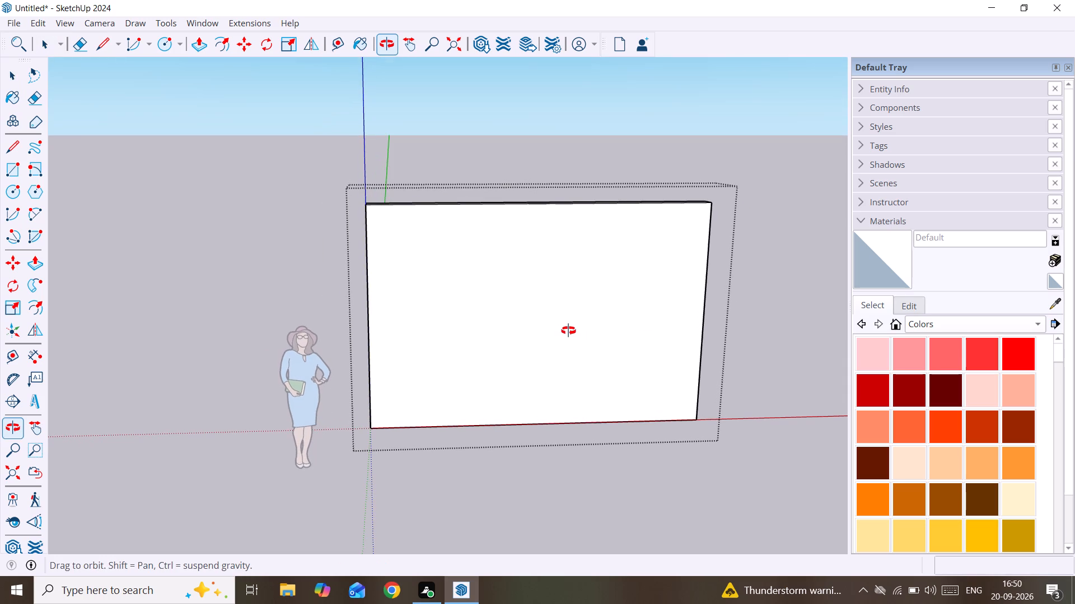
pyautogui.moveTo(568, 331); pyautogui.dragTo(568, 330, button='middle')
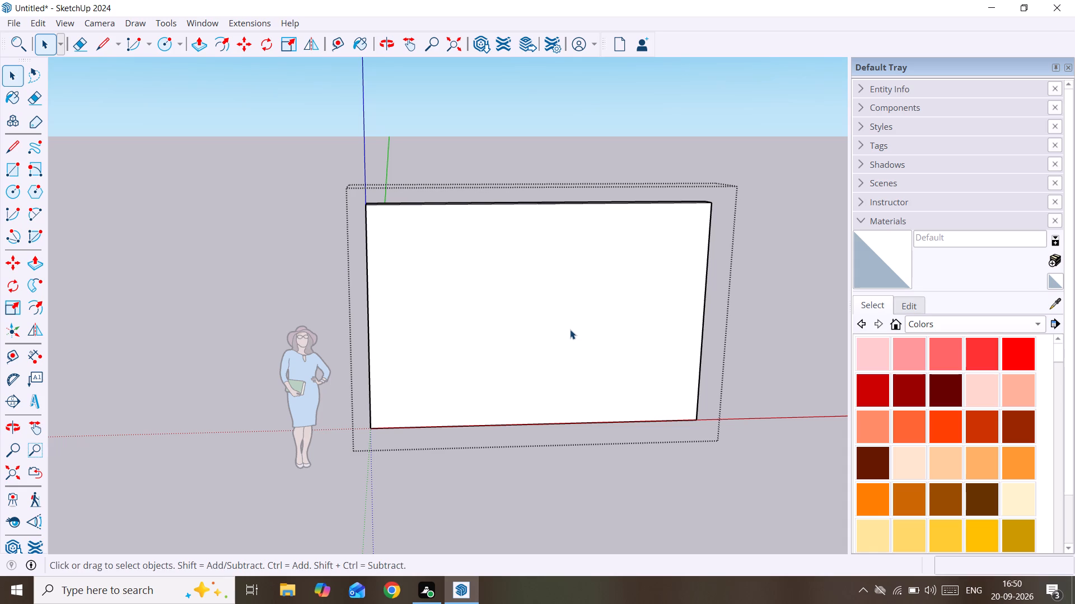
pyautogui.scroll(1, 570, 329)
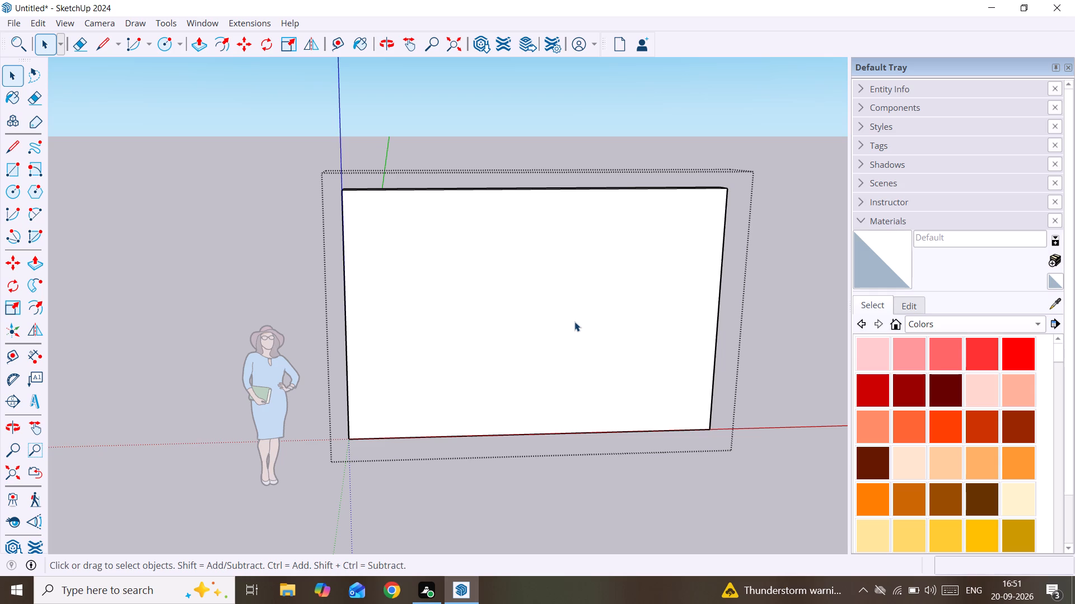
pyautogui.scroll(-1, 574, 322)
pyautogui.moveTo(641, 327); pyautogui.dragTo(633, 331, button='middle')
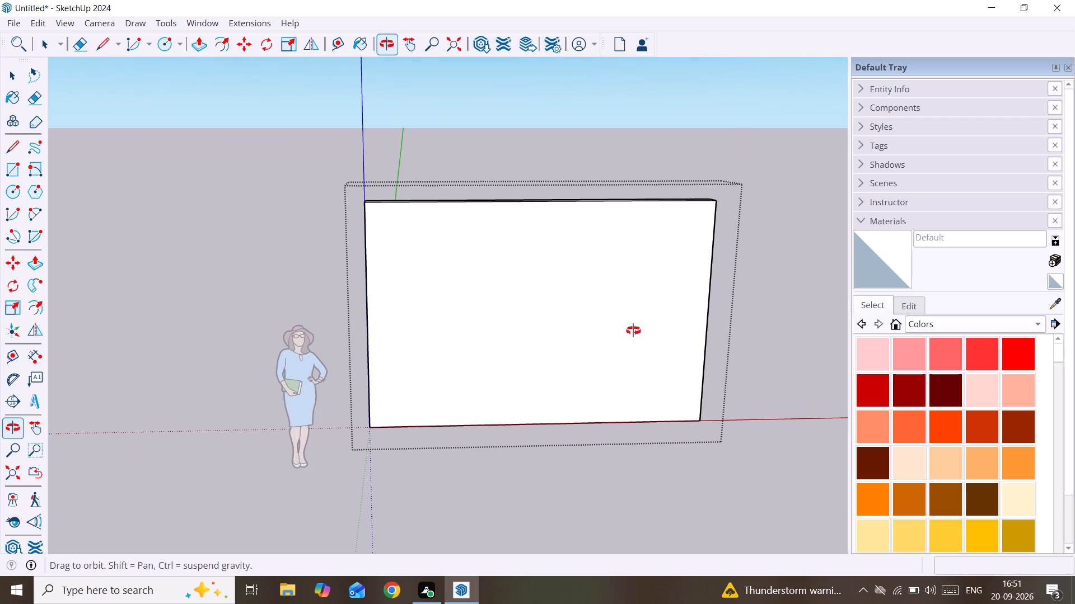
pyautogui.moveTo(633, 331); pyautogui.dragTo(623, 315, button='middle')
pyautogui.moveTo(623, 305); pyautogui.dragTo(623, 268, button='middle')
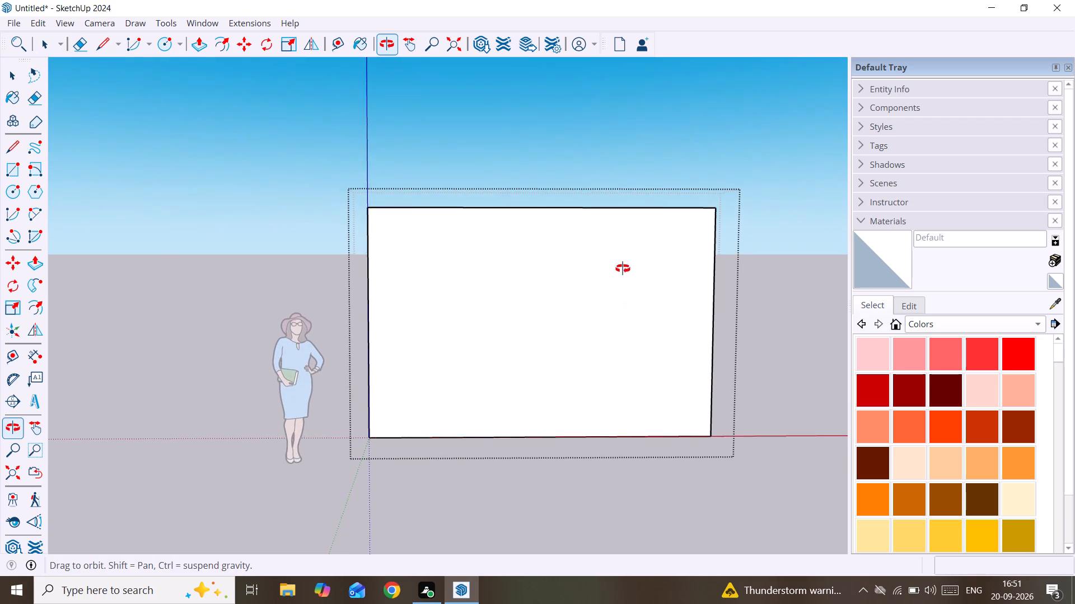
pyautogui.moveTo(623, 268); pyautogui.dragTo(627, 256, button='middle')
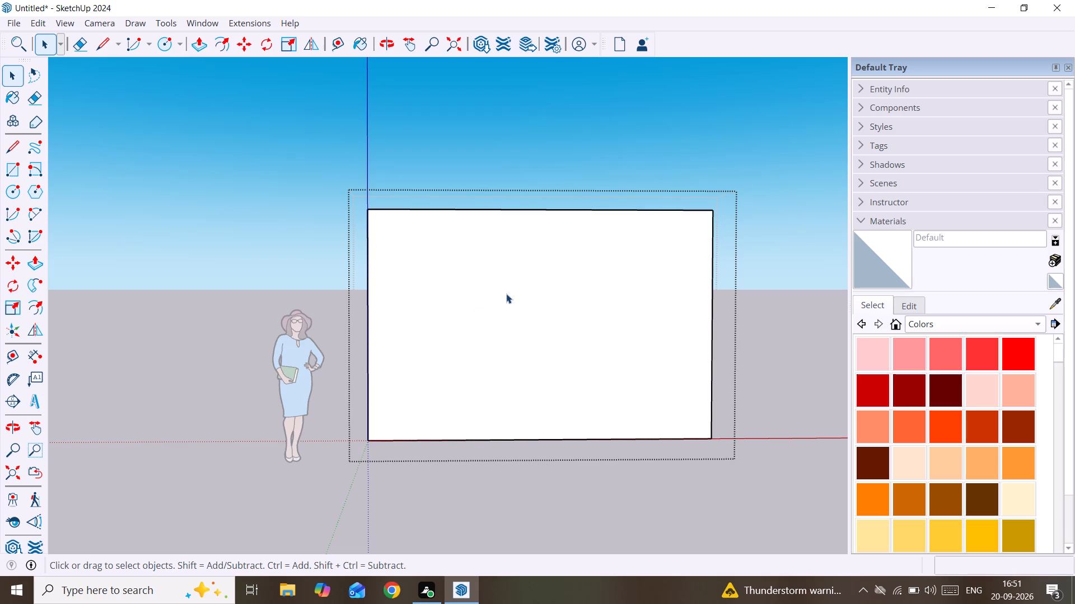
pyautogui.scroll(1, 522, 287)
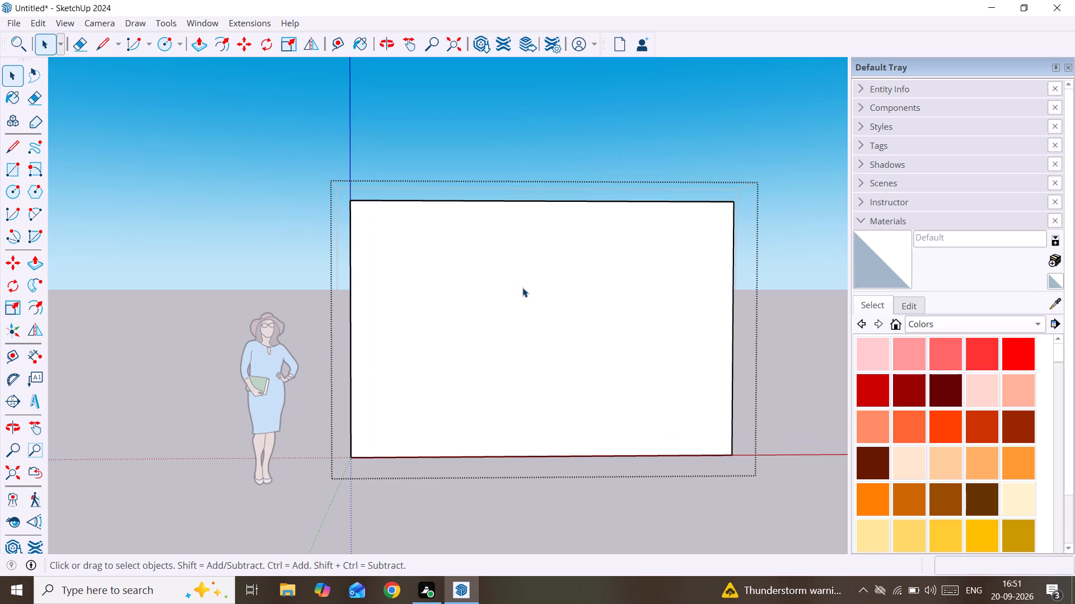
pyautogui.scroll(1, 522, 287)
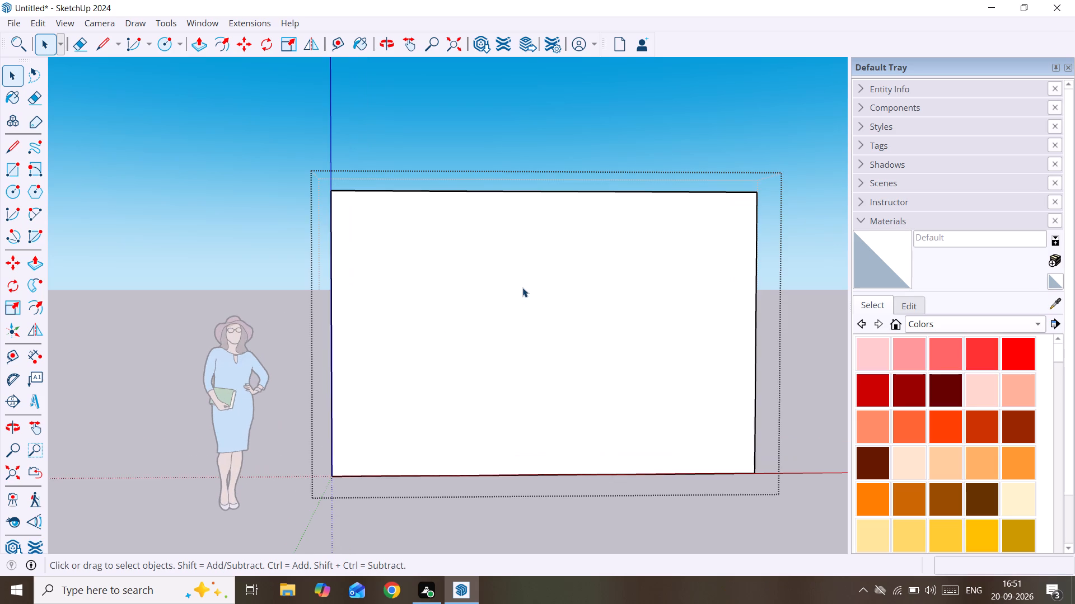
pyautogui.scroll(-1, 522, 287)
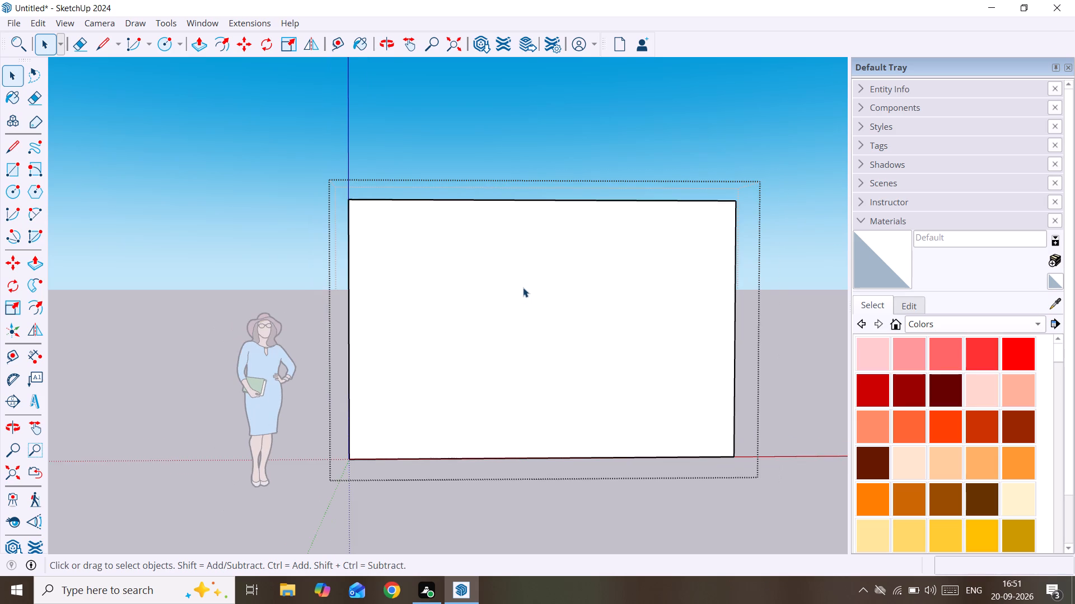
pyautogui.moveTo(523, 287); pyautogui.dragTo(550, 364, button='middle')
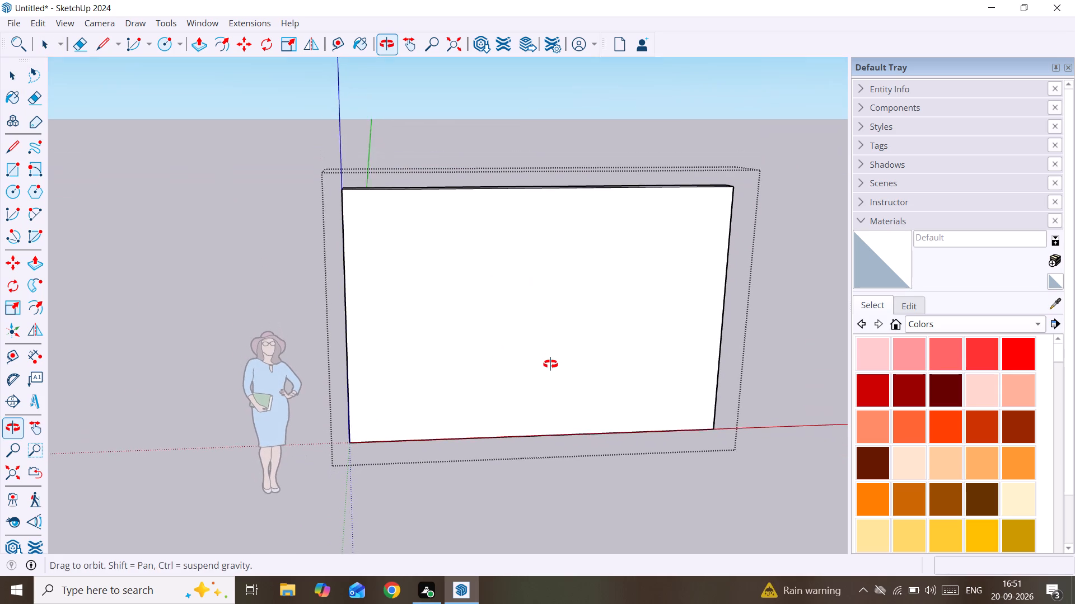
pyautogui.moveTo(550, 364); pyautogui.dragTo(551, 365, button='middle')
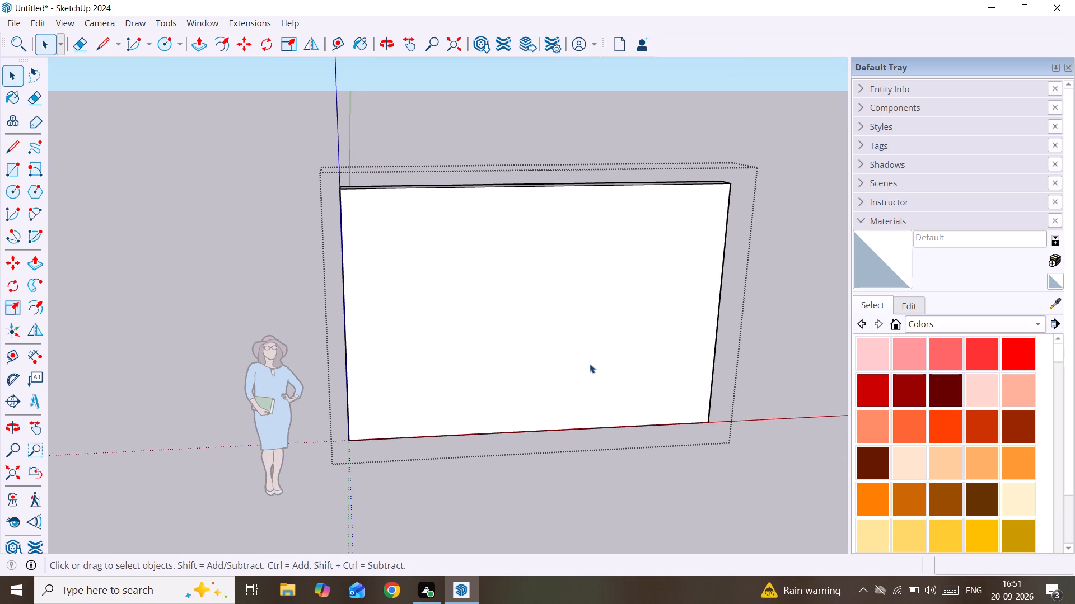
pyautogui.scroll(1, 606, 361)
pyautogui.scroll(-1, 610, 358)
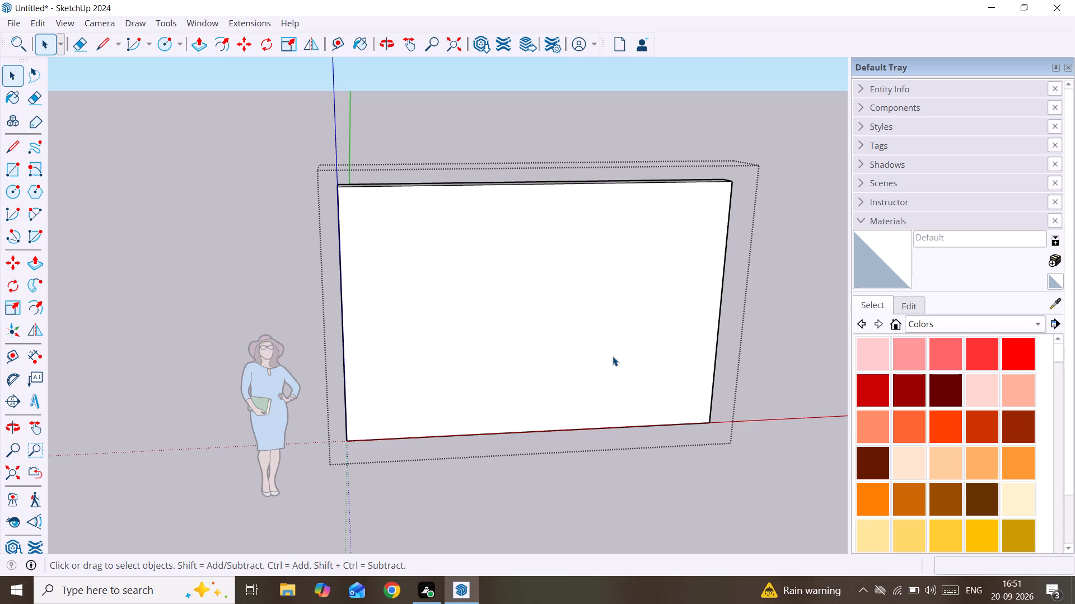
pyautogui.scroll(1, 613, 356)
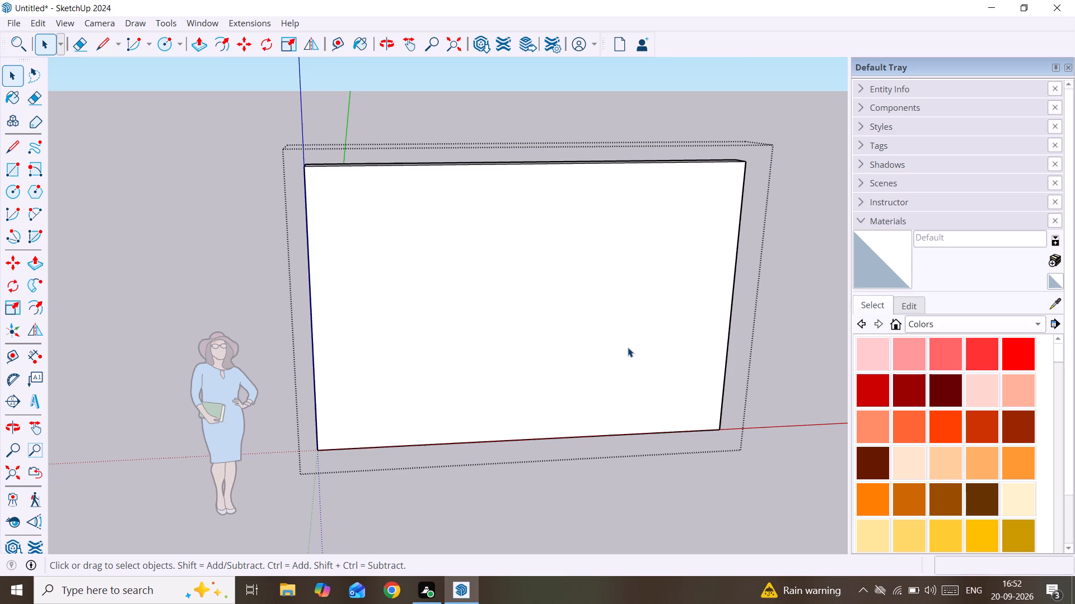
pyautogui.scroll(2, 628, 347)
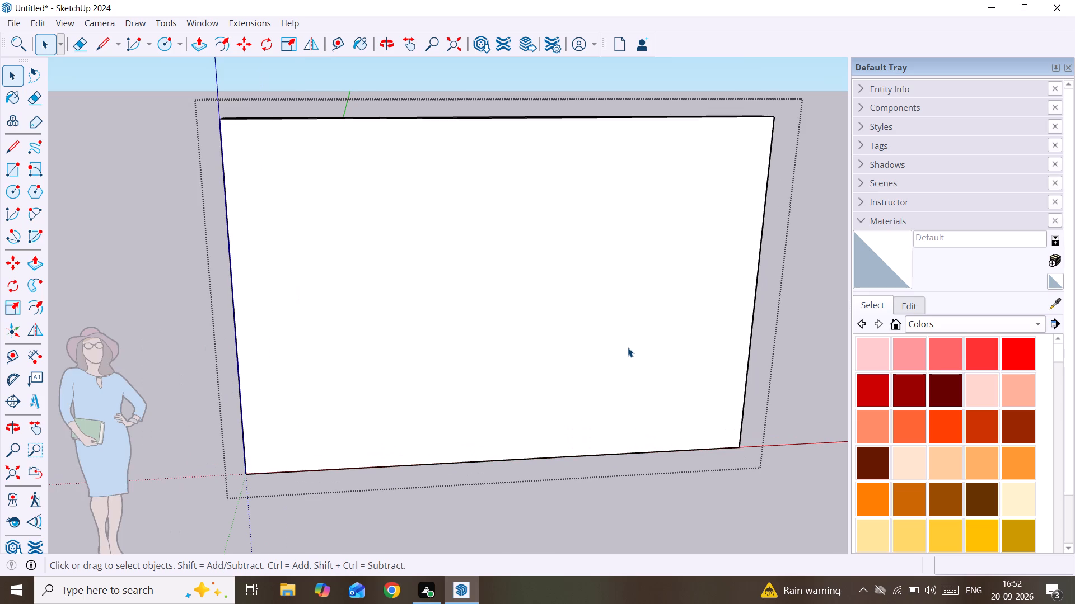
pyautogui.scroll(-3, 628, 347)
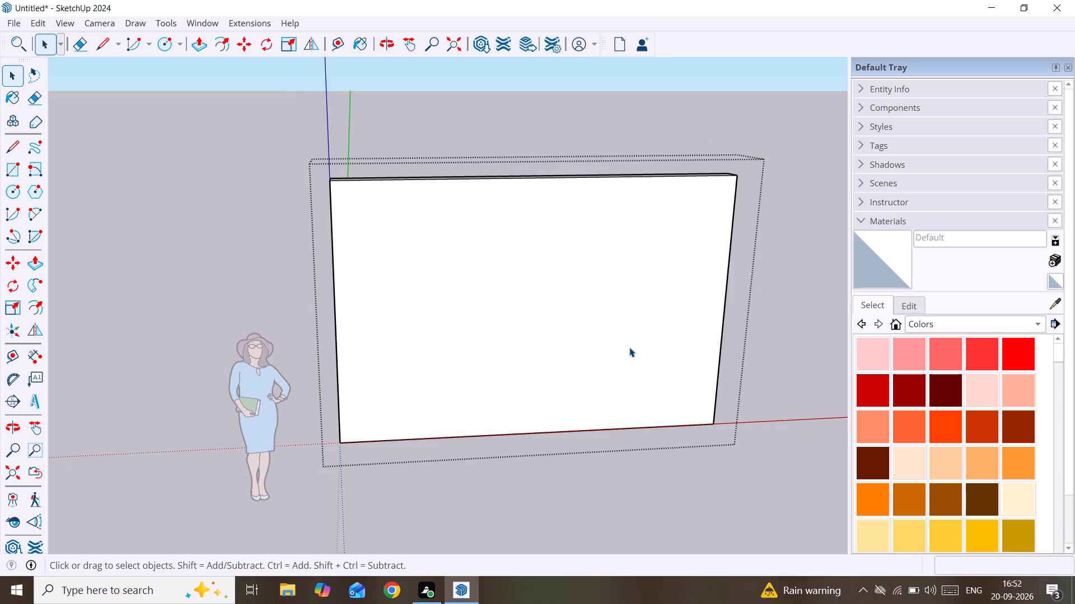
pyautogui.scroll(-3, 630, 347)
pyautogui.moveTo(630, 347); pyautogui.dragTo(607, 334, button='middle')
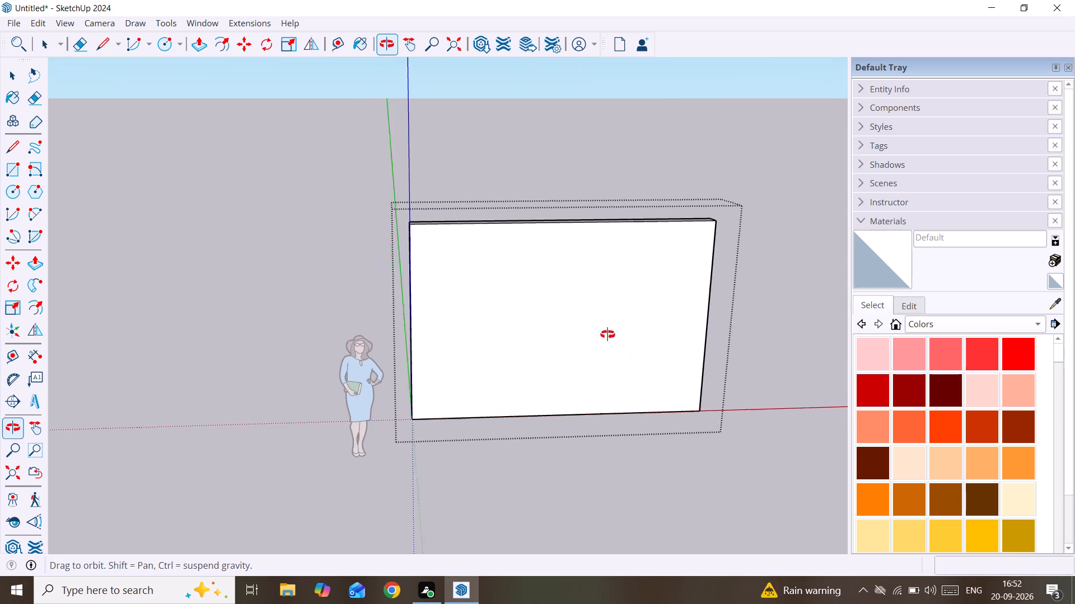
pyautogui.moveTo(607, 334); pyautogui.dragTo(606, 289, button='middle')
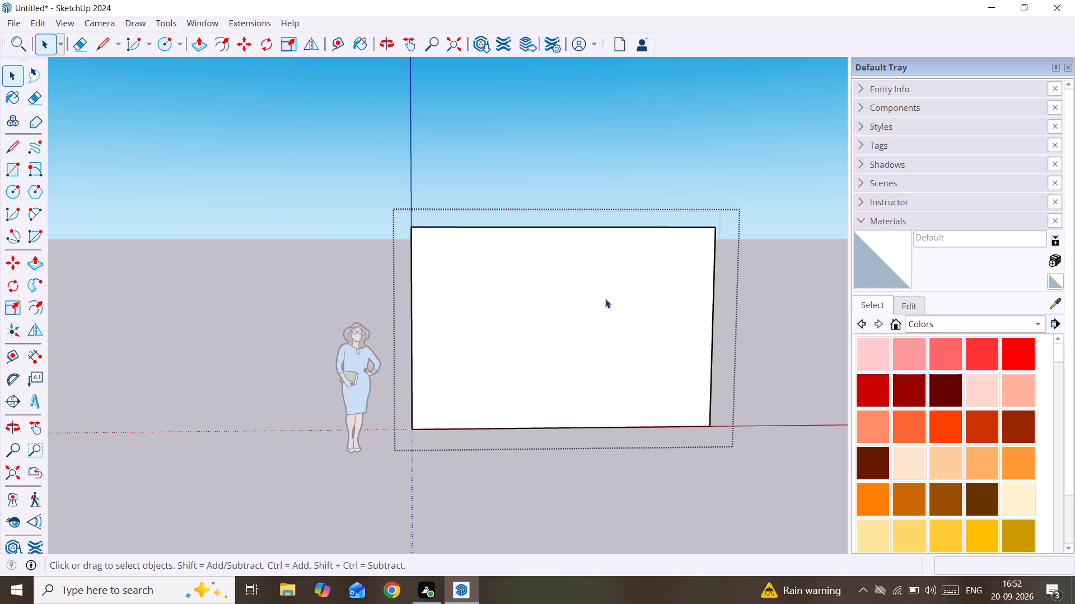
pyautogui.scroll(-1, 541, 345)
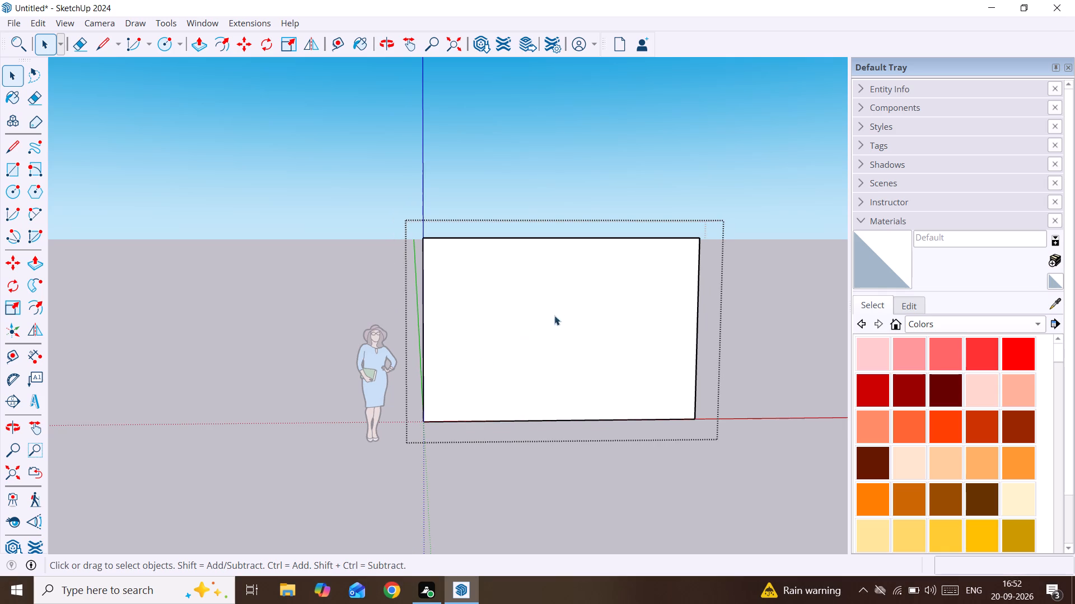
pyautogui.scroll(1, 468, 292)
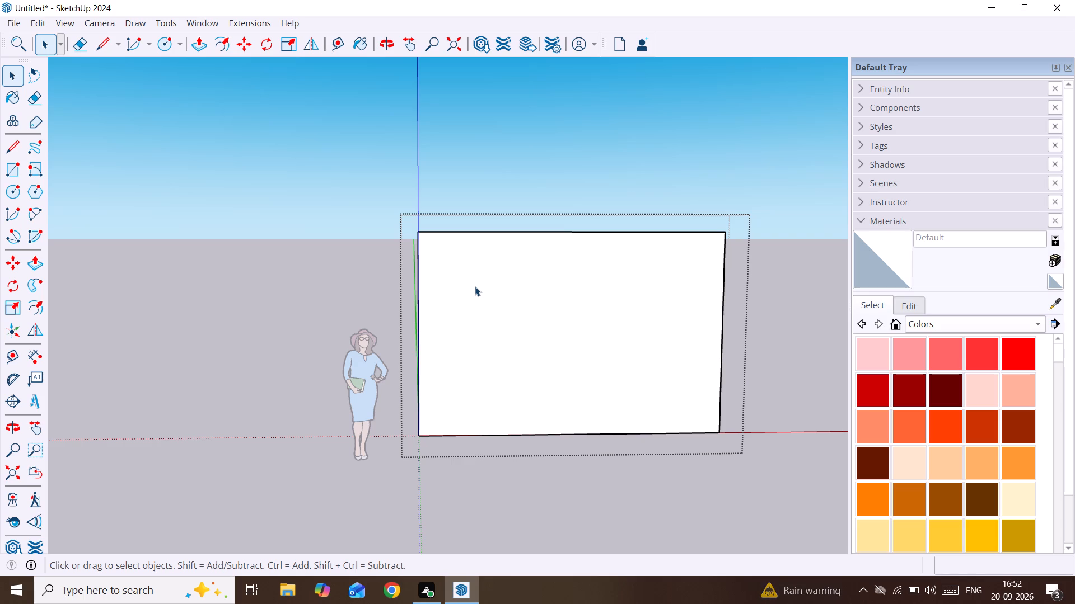
# Exit editing of the wall group and return to the whole model.
pyautogui.click(557, 176)
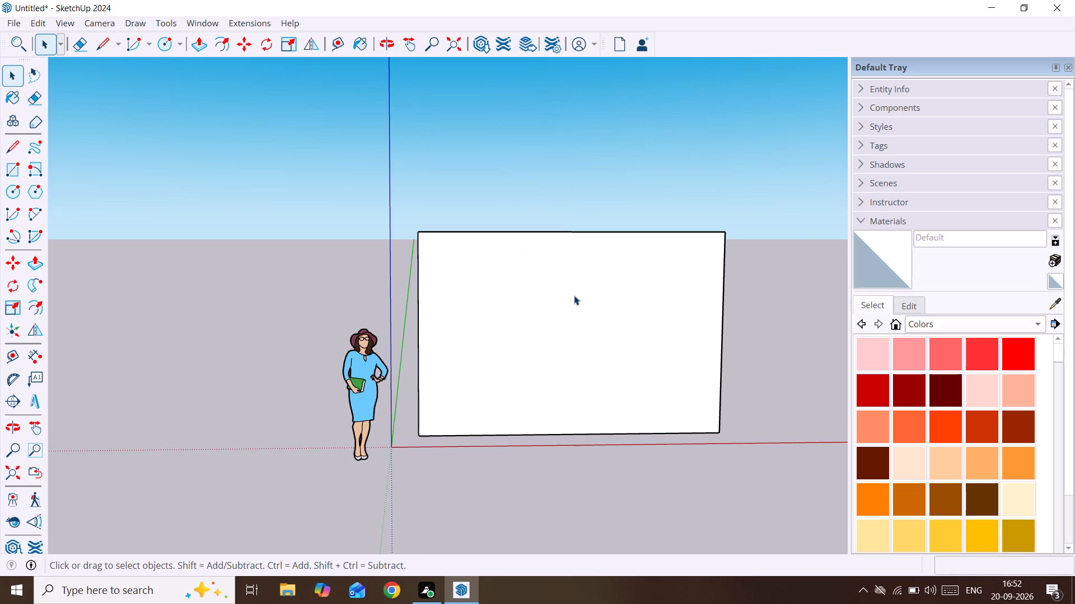
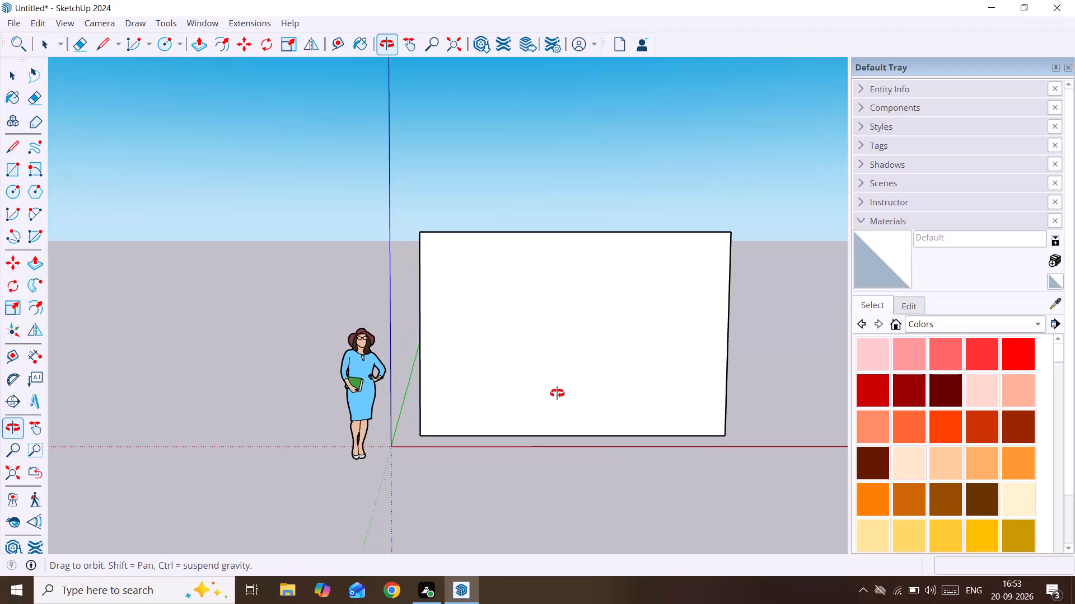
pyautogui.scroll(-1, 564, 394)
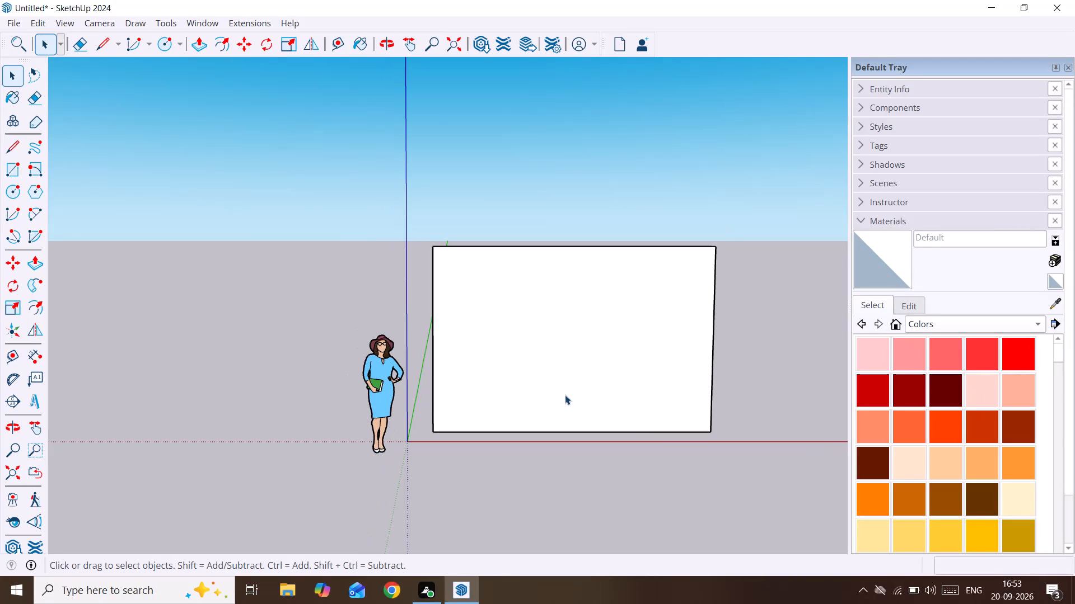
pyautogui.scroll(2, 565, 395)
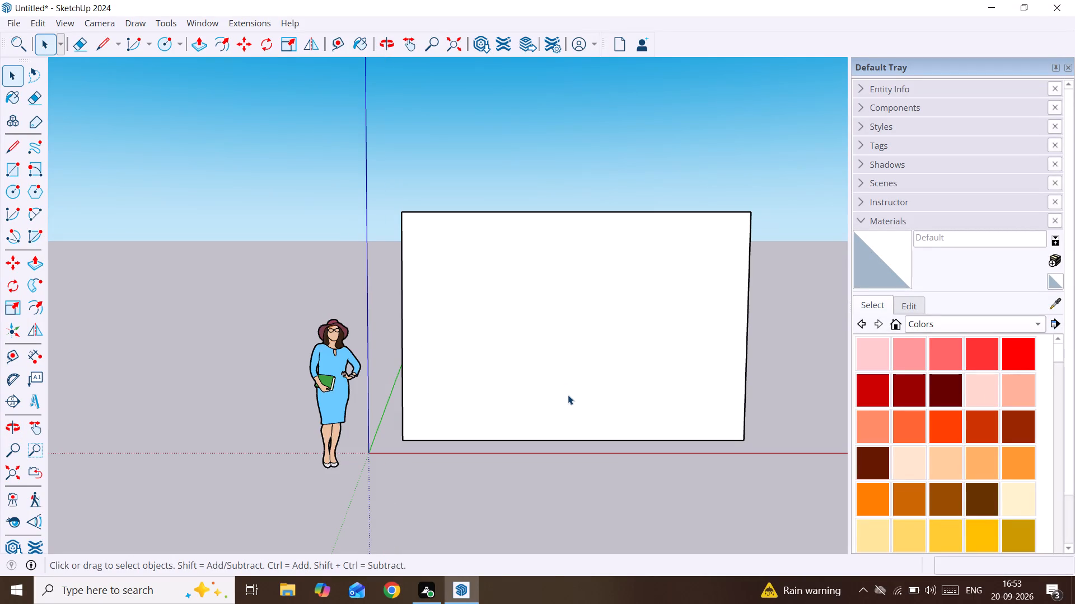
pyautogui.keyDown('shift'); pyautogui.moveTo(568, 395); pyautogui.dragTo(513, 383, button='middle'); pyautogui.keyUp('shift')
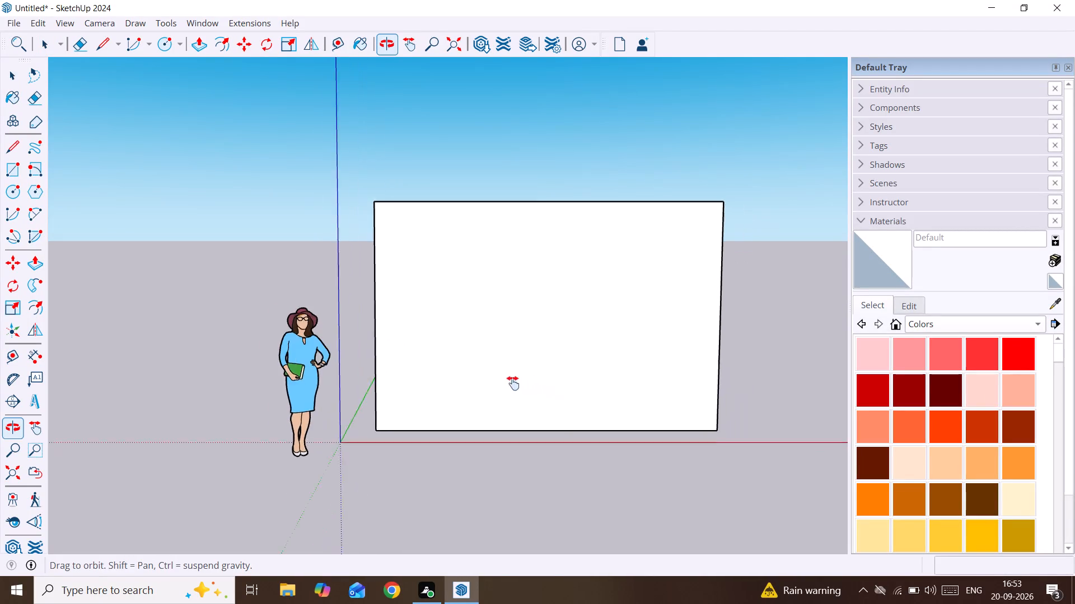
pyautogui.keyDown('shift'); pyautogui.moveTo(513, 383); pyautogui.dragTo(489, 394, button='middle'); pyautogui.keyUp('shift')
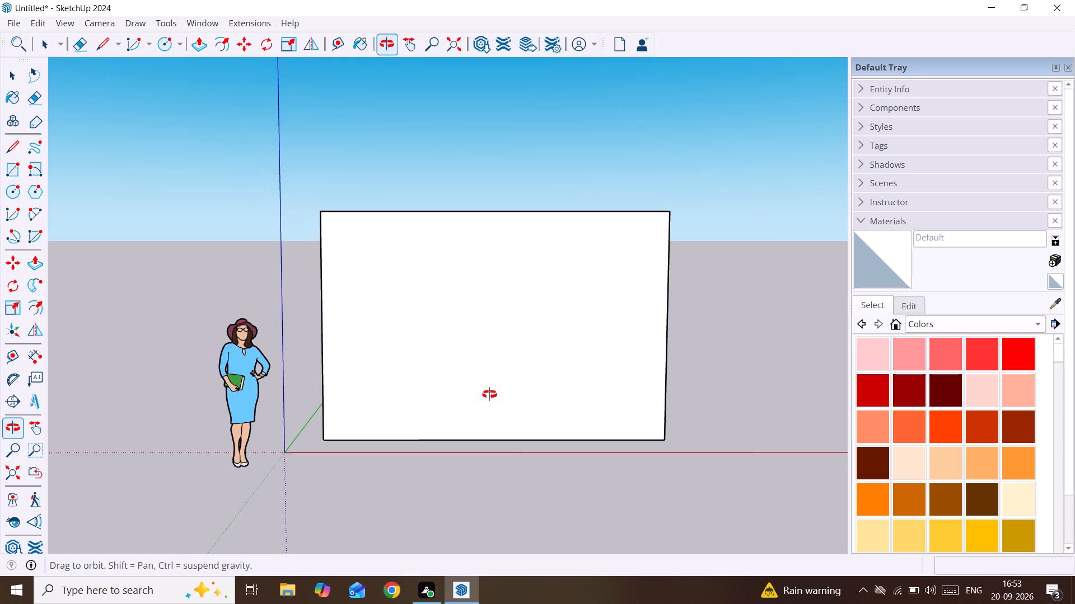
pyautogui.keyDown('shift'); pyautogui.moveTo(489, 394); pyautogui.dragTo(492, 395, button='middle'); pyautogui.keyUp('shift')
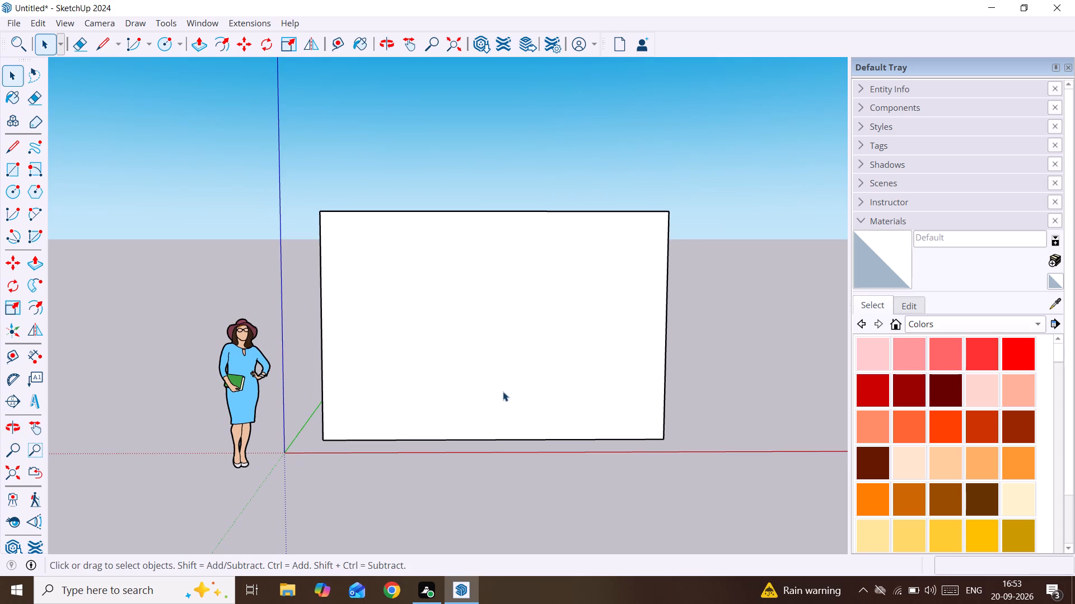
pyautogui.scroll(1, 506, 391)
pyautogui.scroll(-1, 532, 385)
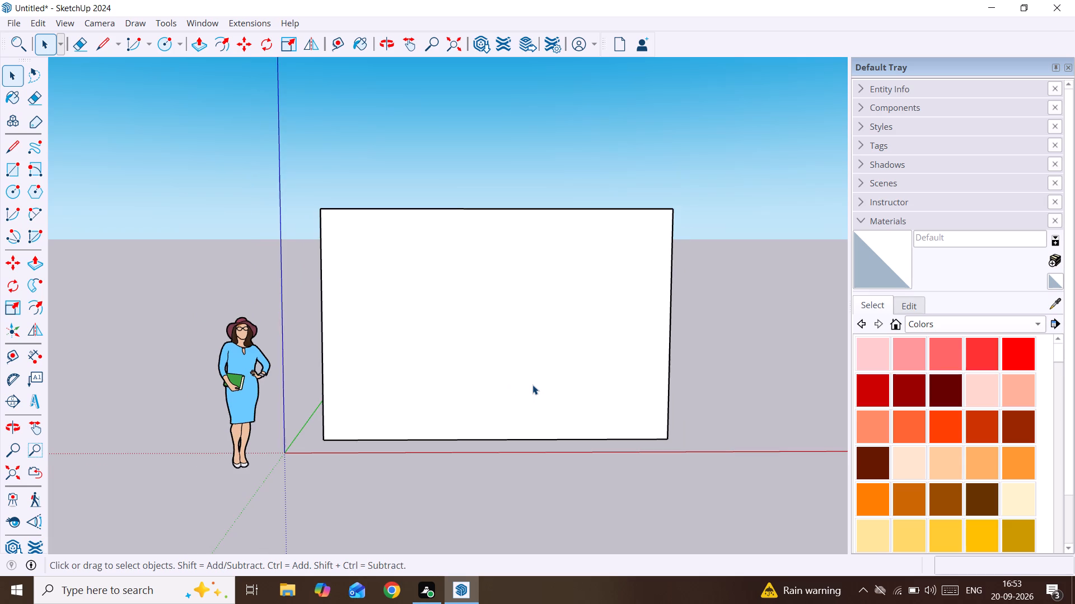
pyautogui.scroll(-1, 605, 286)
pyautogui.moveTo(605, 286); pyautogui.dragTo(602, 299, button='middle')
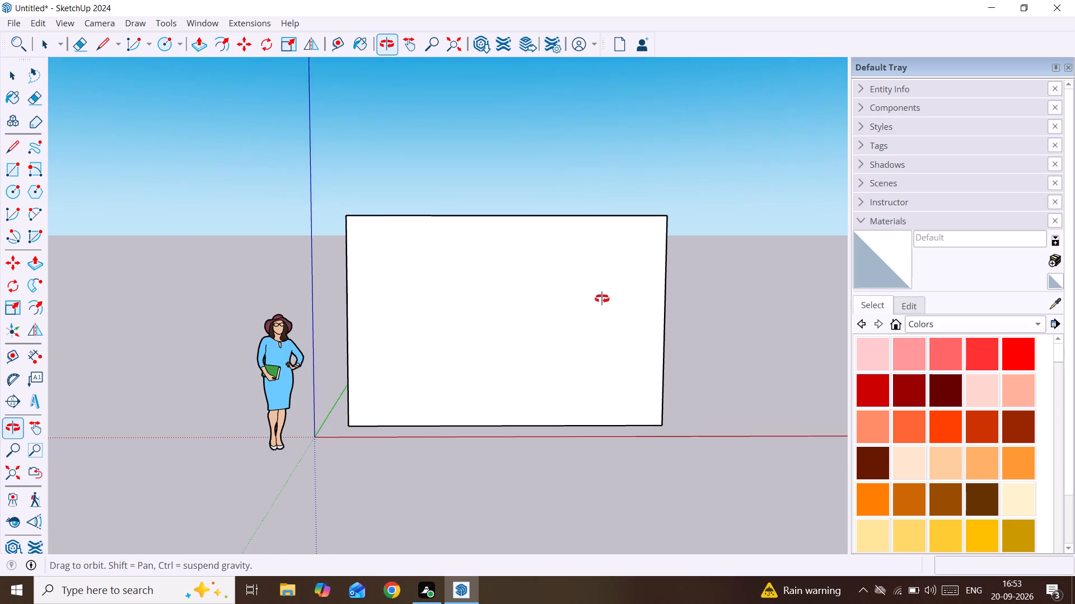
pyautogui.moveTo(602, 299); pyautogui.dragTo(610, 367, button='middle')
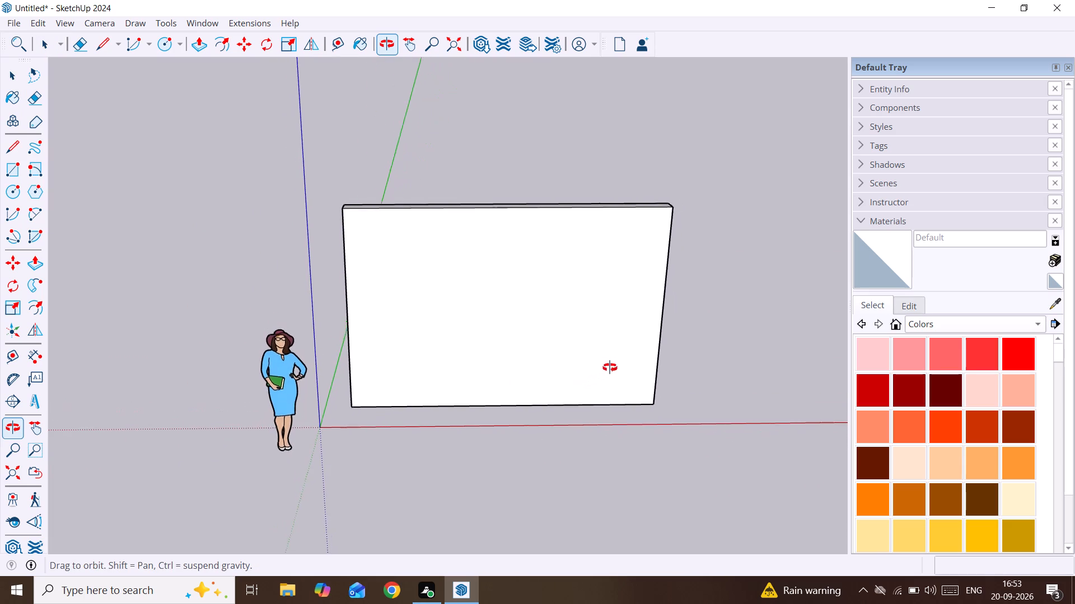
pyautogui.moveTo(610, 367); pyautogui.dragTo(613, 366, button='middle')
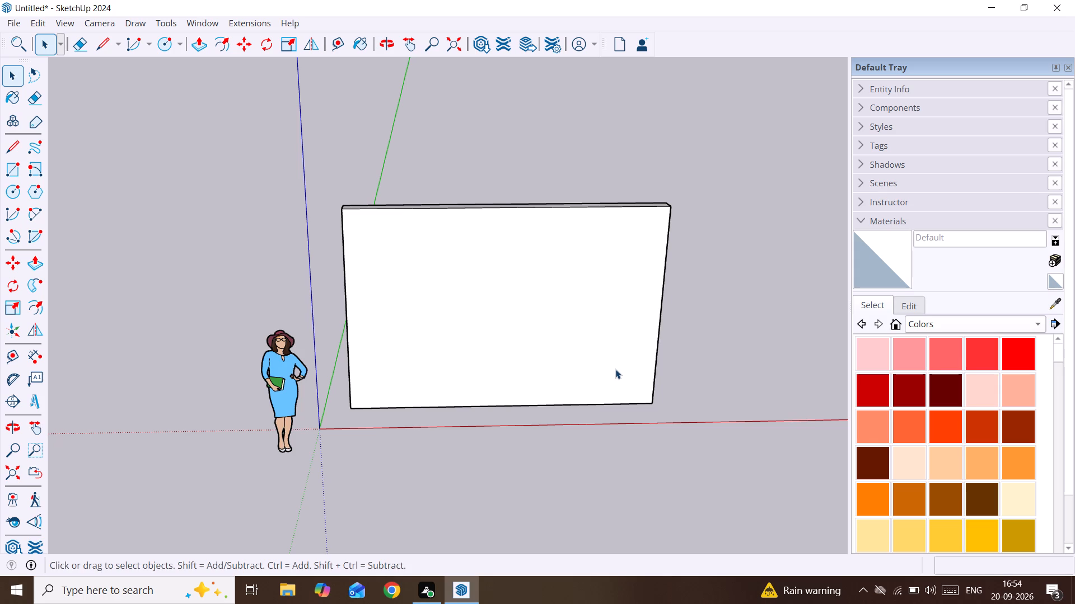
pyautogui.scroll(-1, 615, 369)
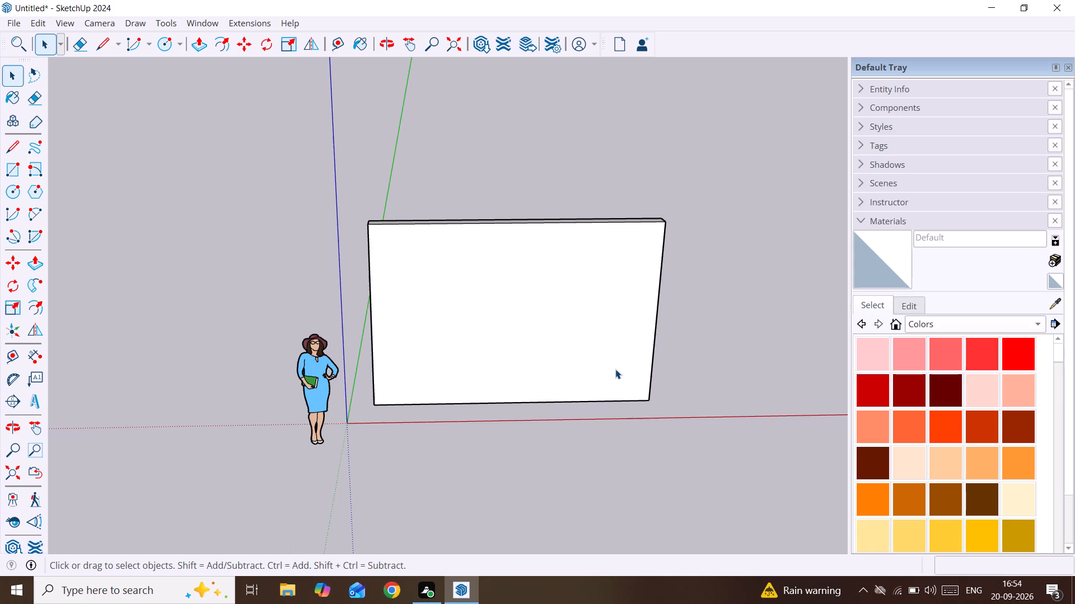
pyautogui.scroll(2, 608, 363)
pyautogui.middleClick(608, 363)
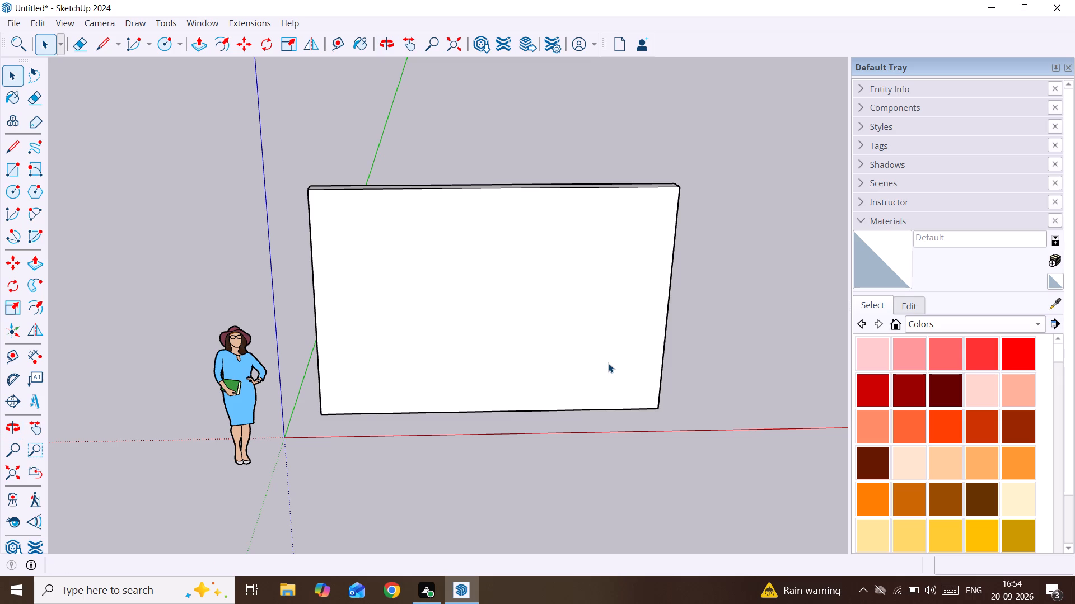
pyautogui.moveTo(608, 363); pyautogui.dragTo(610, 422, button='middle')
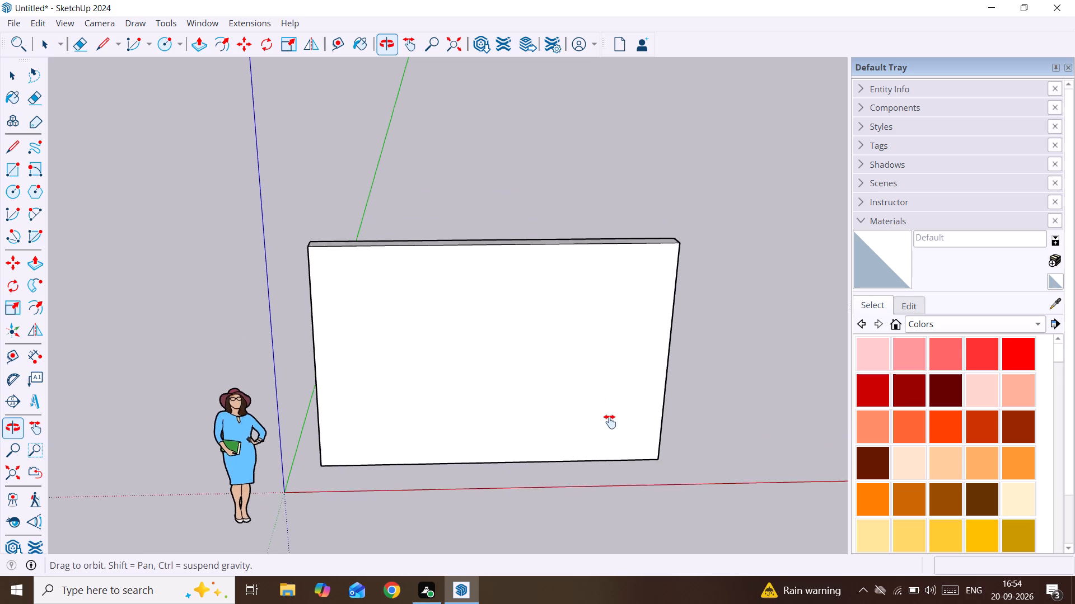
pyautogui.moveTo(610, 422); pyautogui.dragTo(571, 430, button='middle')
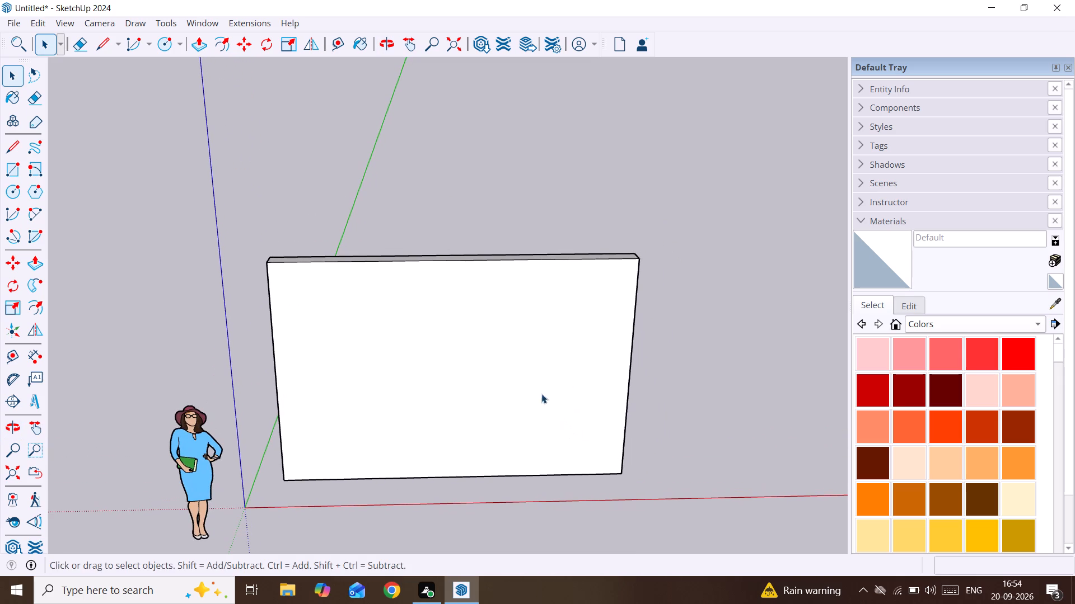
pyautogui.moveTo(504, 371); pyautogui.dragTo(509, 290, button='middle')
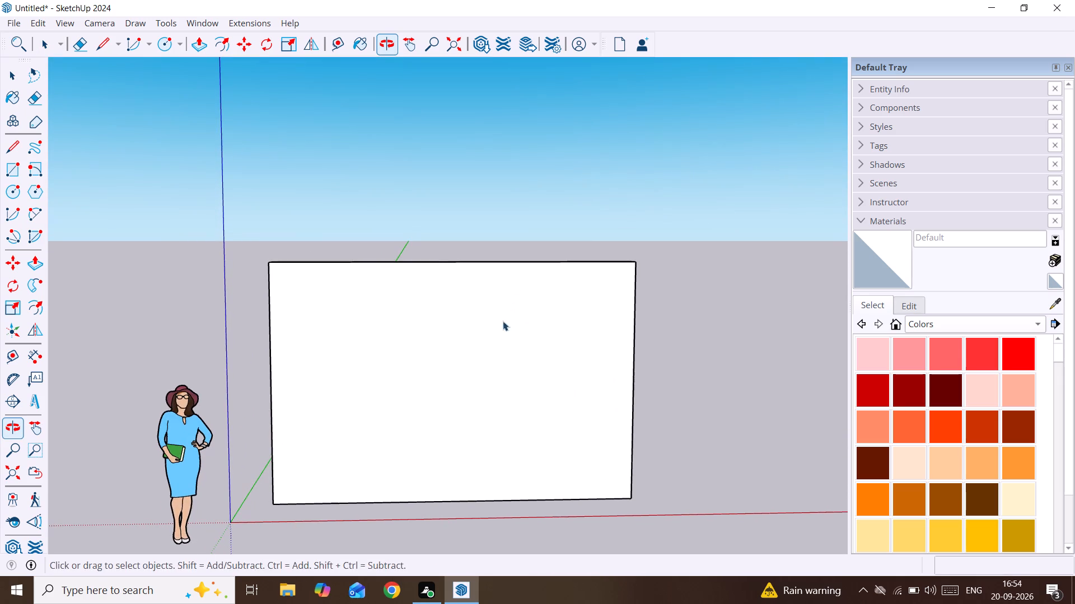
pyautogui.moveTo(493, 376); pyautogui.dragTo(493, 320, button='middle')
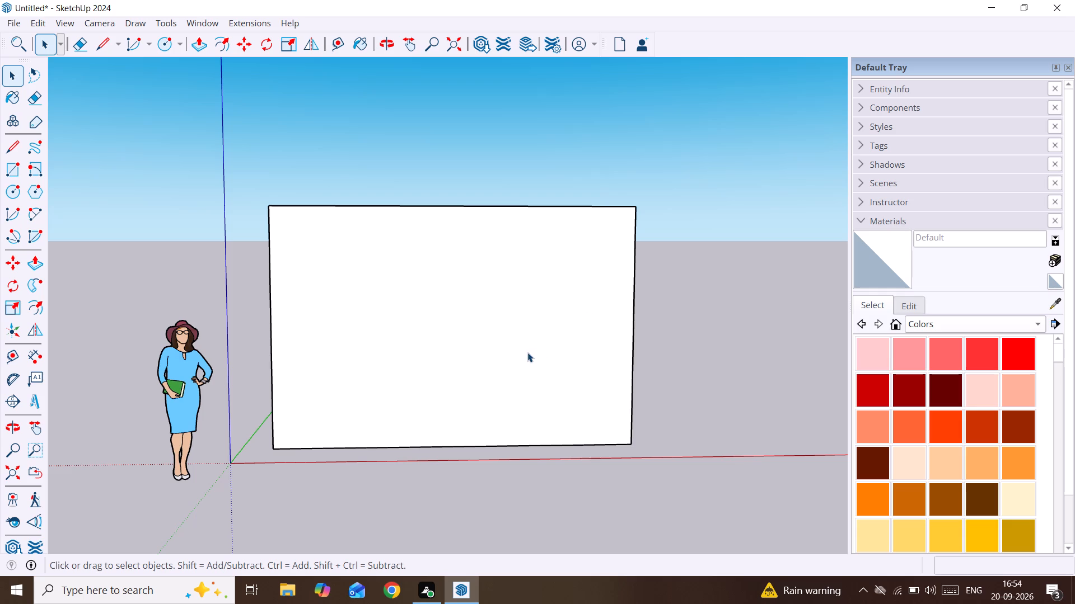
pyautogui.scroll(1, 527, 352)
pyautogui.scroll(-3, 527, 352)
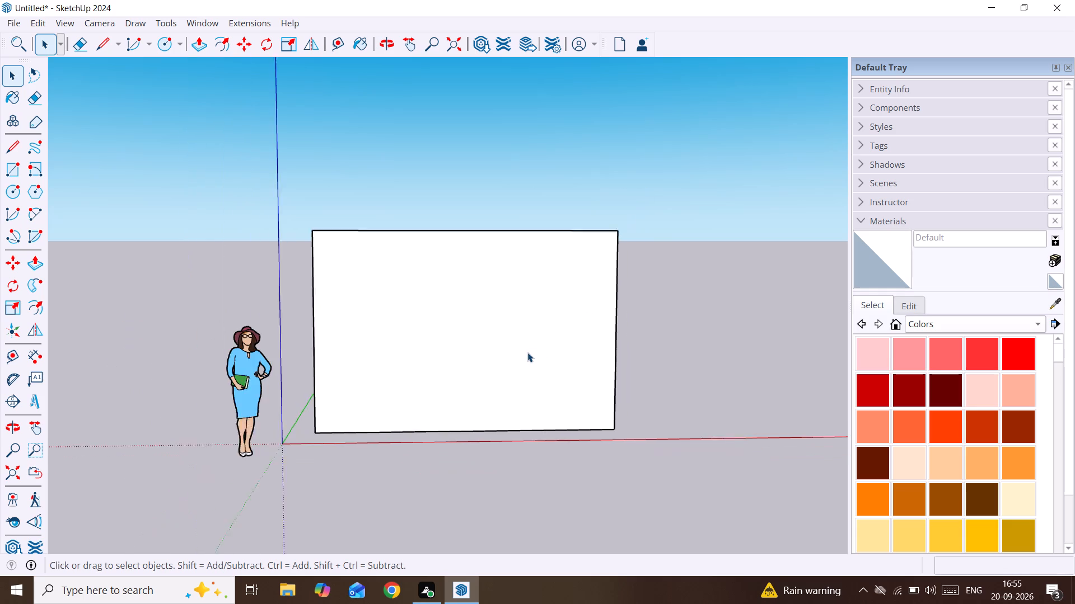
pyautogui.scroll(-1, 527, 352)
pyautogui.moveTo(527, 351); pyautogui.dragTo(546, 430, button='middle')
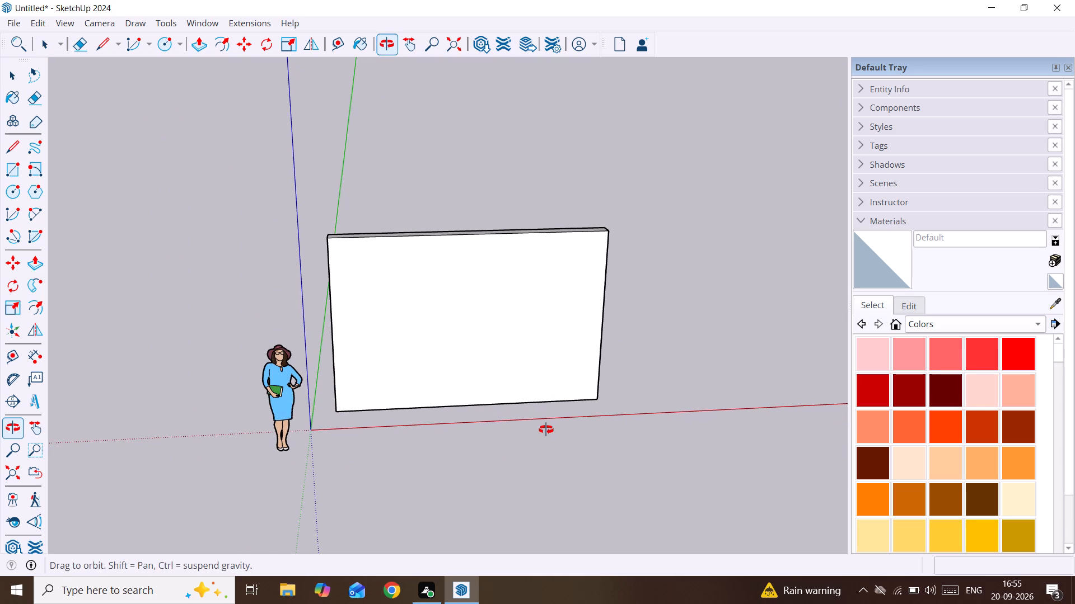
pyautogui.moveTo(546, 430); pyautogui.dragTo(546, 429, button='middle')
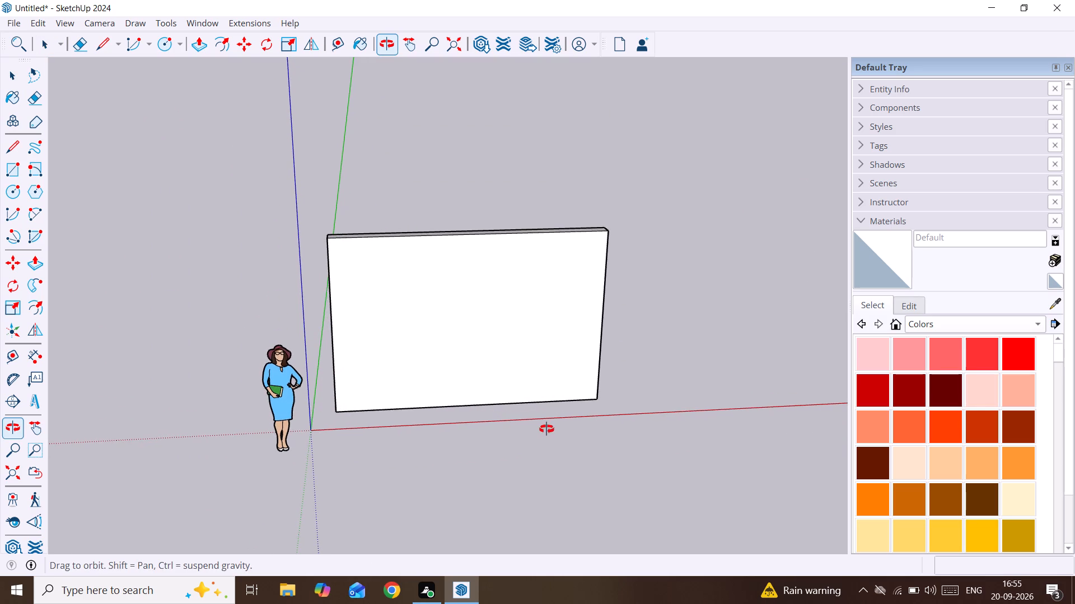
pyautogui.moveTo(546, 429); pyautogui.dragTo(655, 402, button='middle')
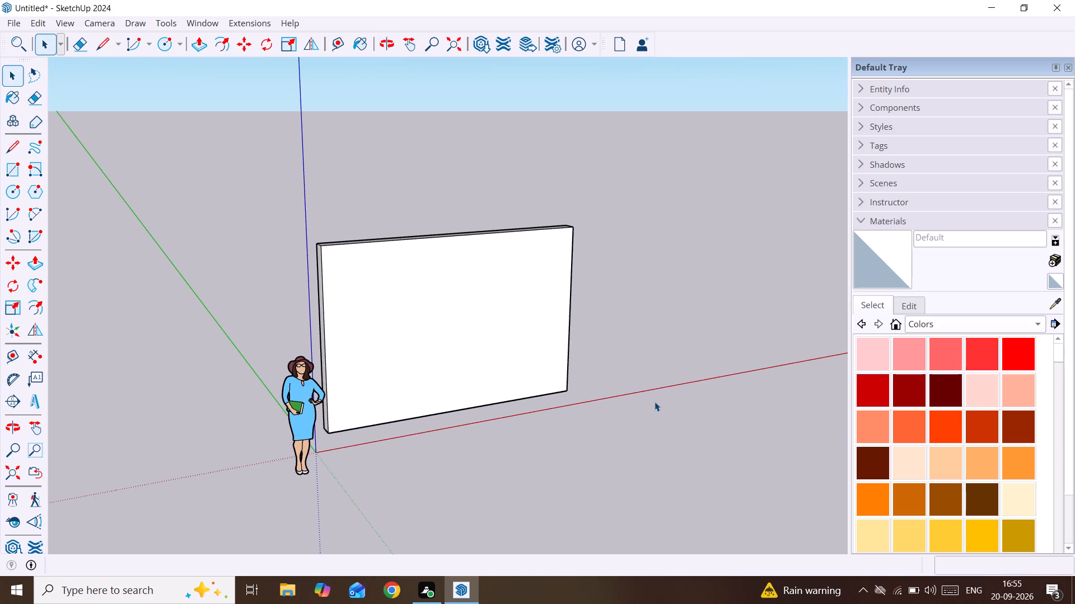
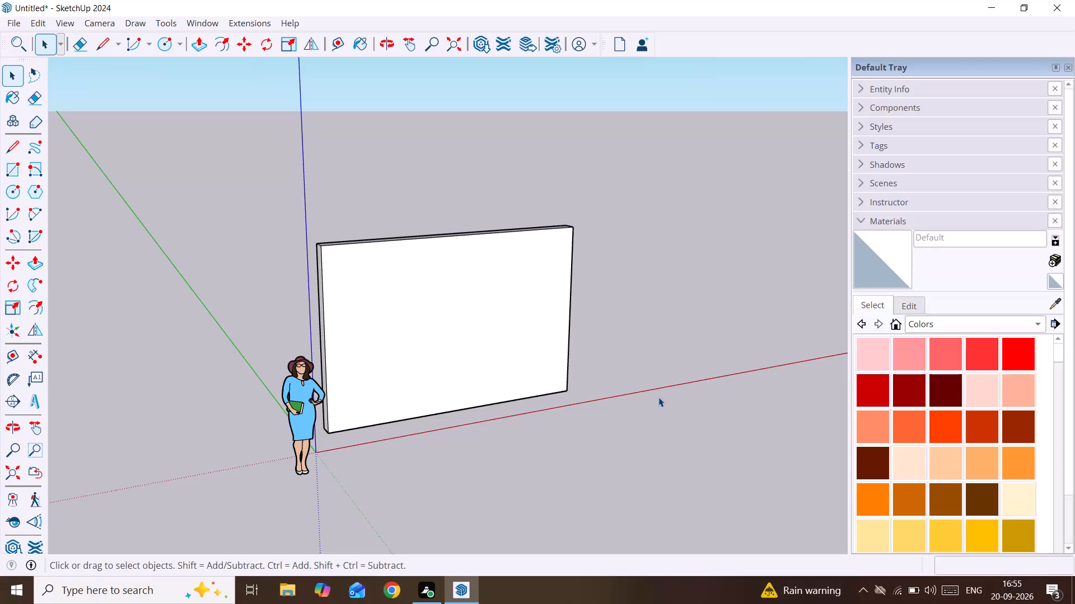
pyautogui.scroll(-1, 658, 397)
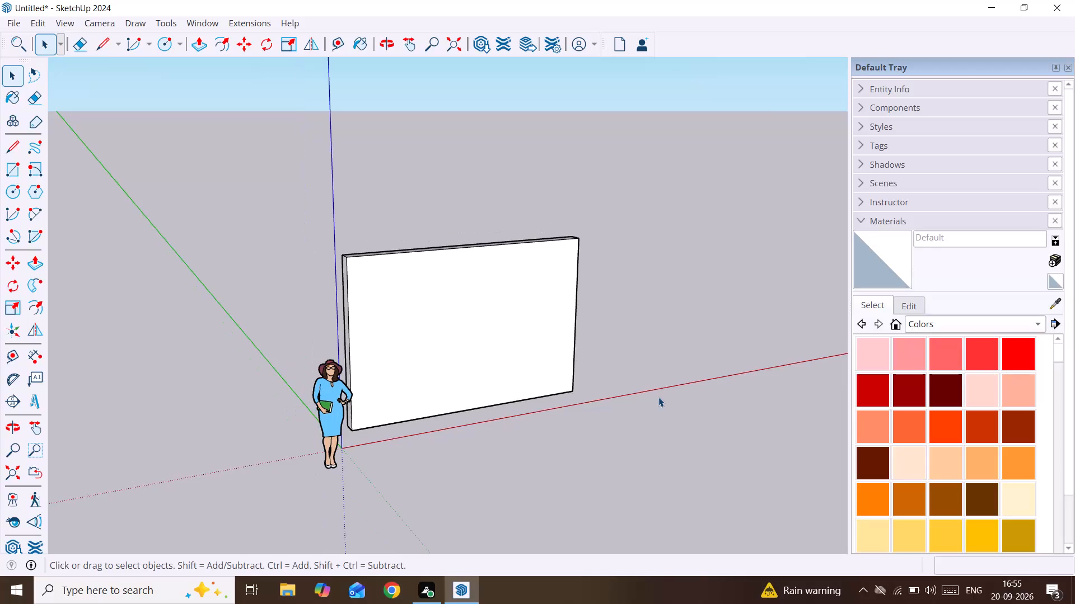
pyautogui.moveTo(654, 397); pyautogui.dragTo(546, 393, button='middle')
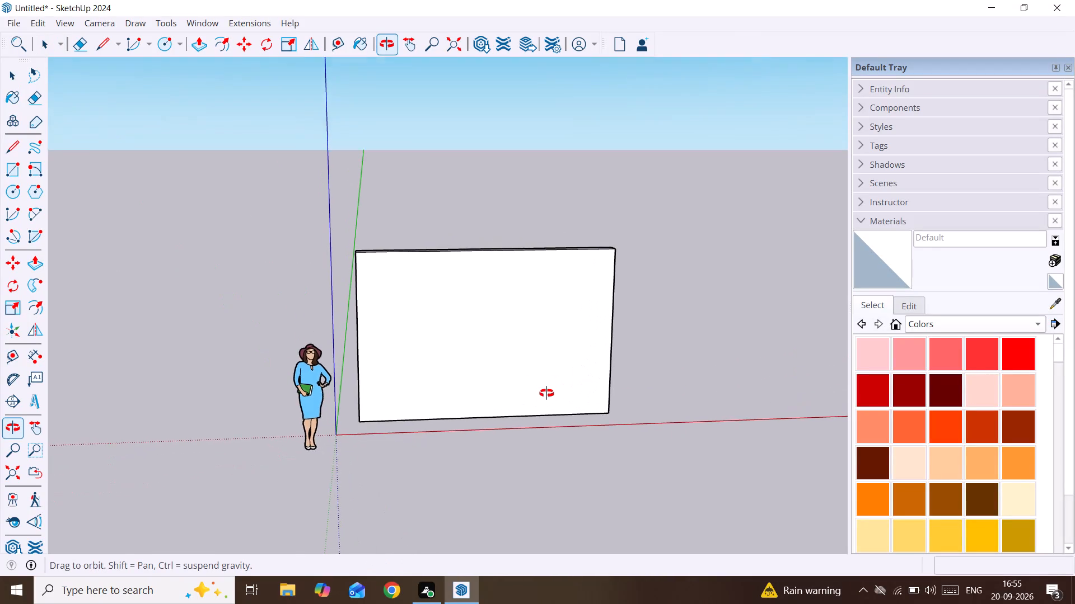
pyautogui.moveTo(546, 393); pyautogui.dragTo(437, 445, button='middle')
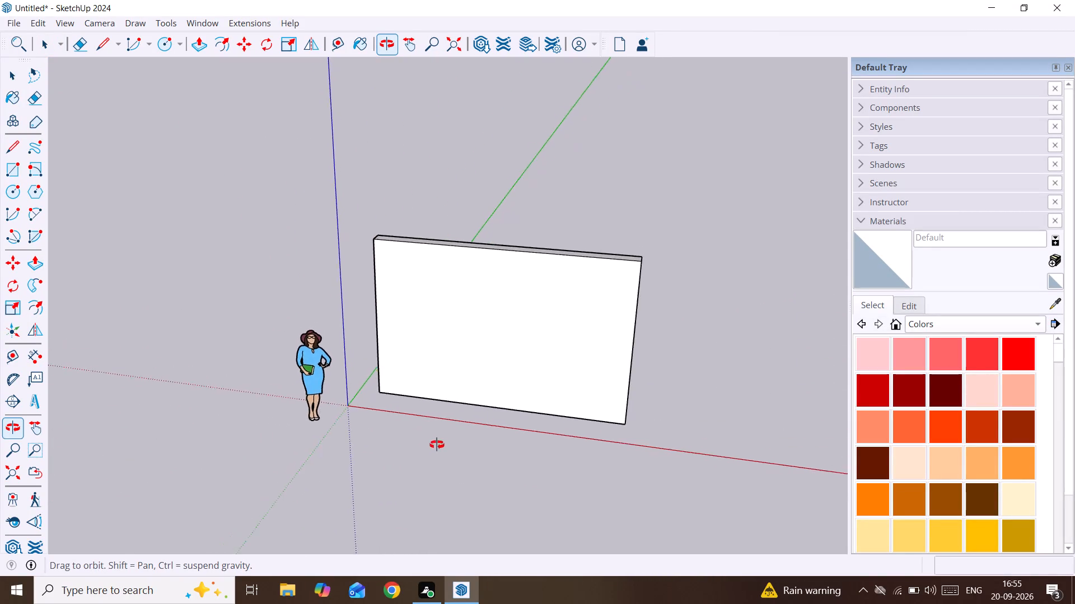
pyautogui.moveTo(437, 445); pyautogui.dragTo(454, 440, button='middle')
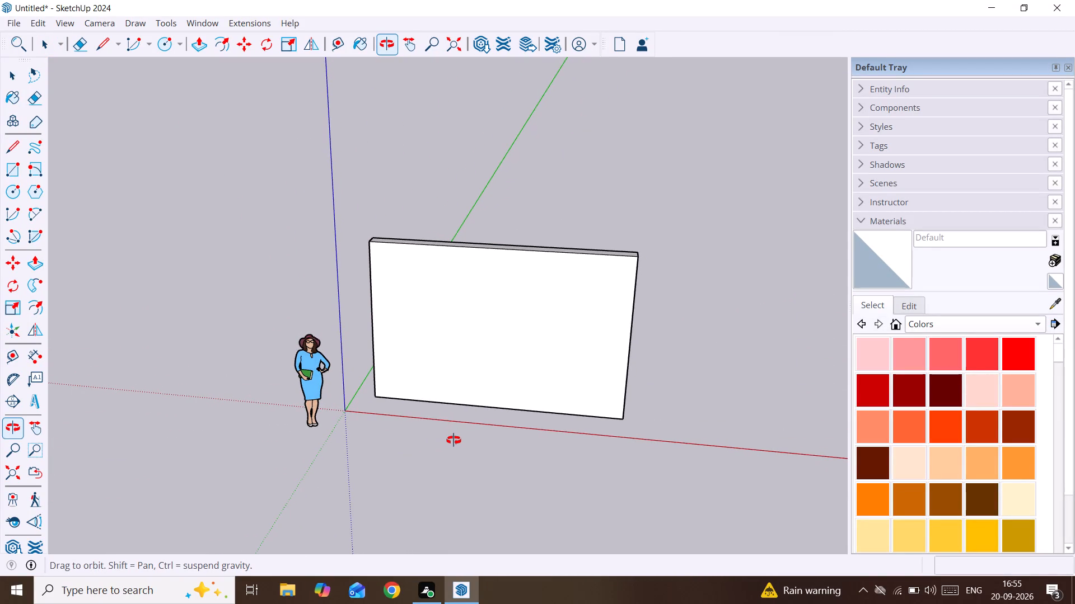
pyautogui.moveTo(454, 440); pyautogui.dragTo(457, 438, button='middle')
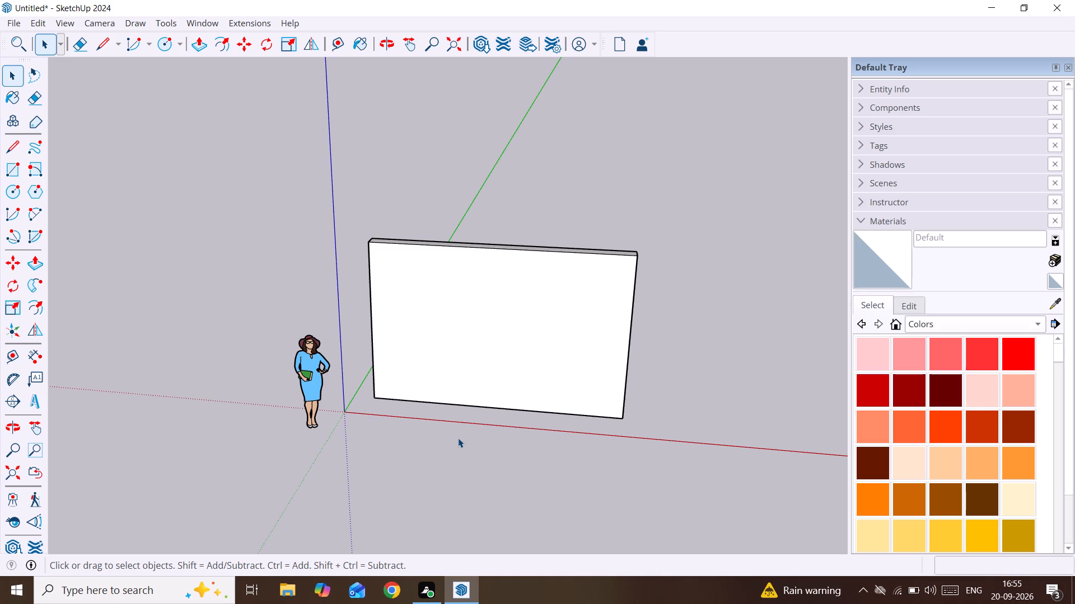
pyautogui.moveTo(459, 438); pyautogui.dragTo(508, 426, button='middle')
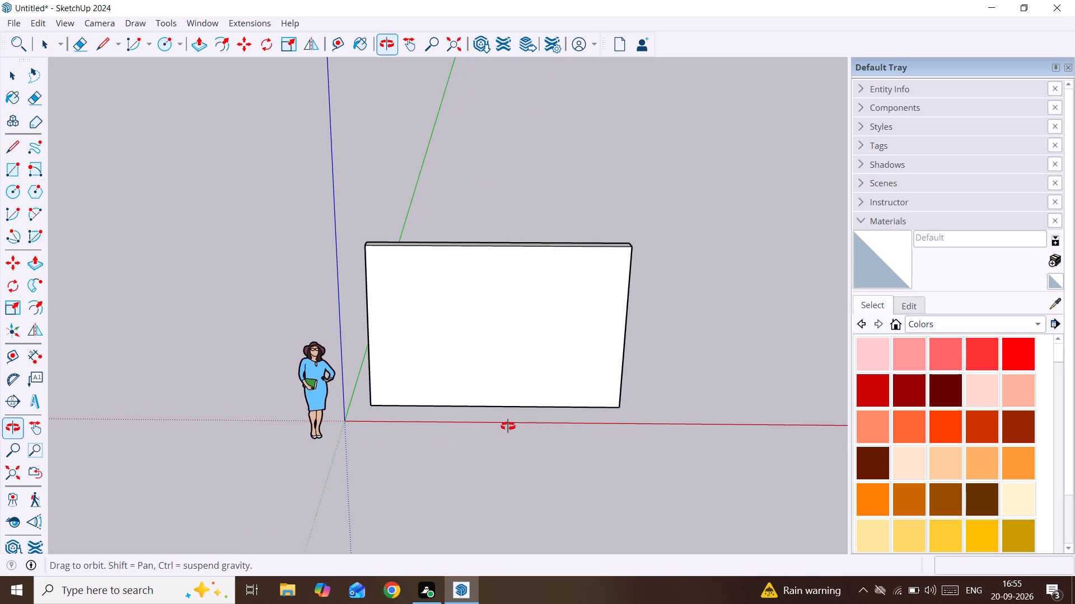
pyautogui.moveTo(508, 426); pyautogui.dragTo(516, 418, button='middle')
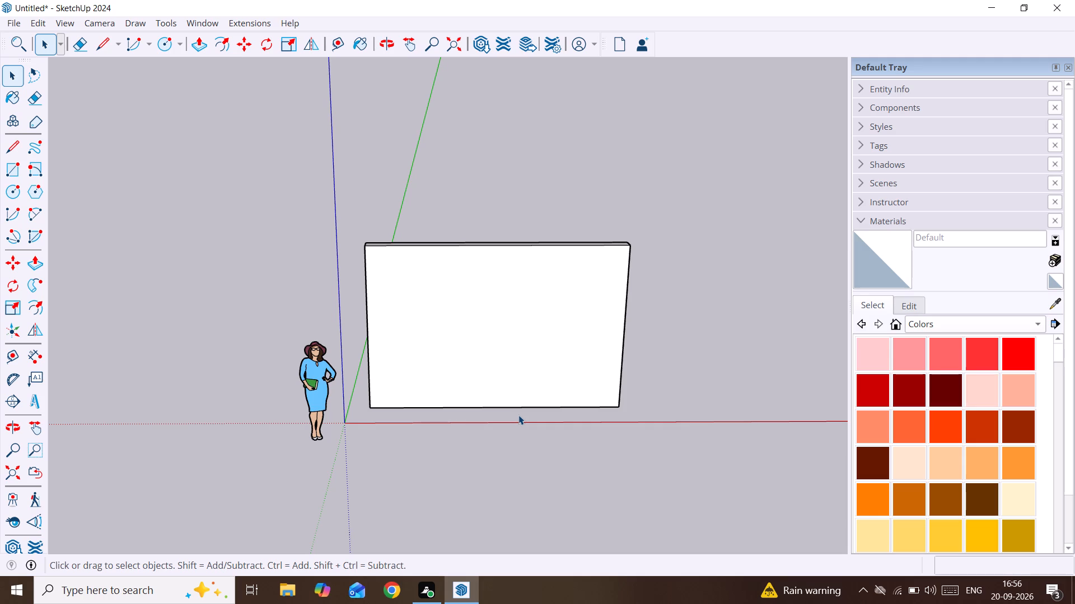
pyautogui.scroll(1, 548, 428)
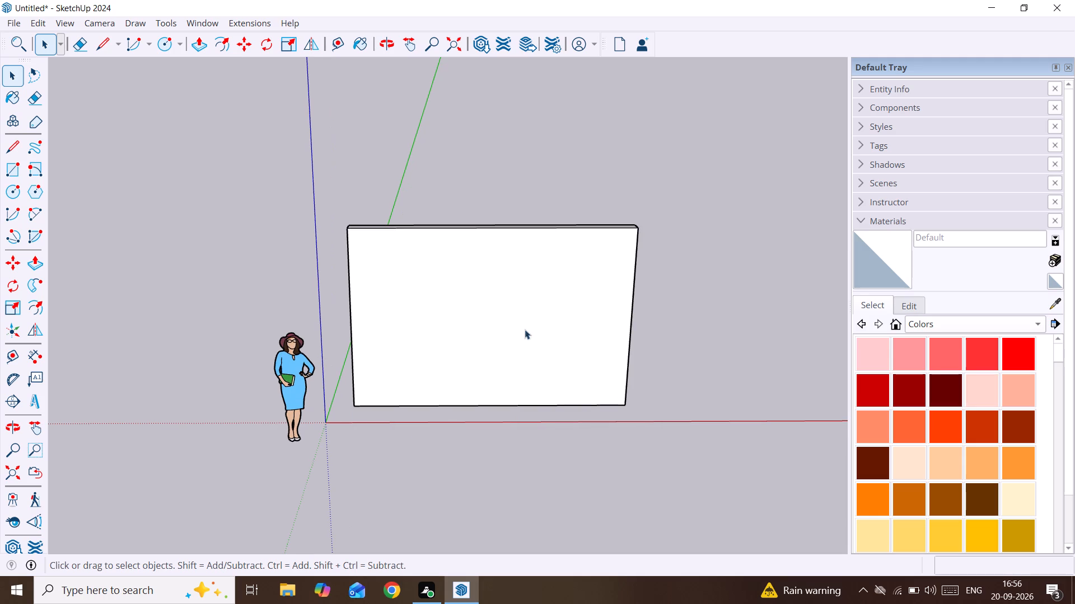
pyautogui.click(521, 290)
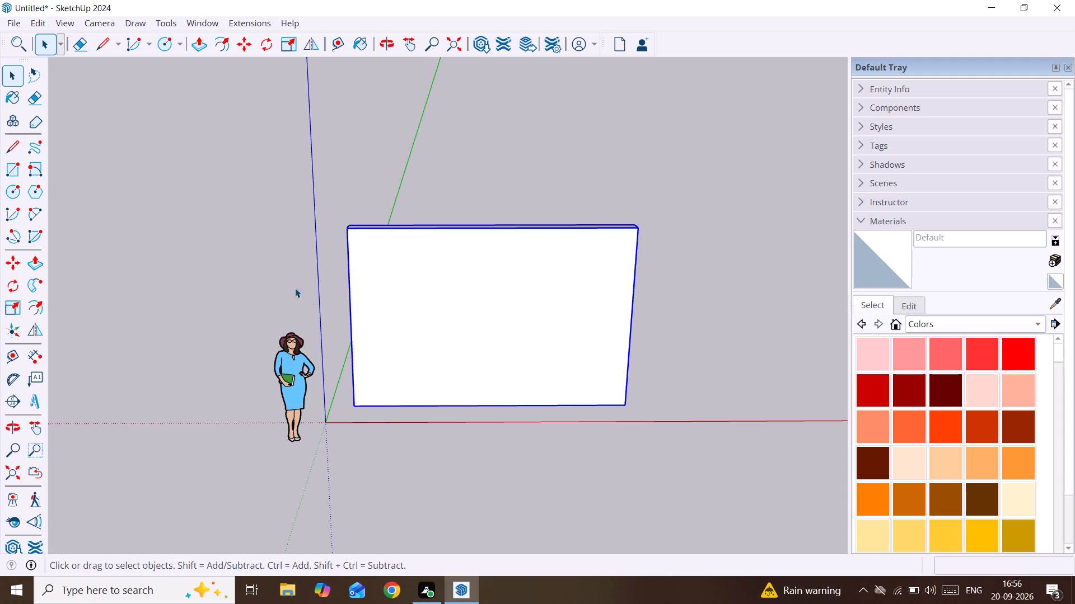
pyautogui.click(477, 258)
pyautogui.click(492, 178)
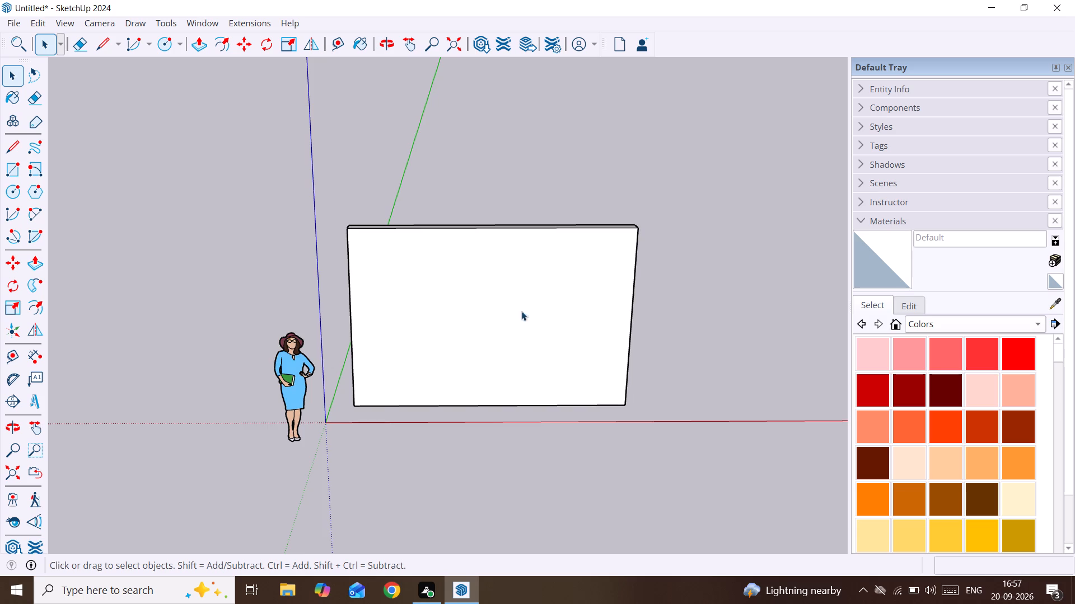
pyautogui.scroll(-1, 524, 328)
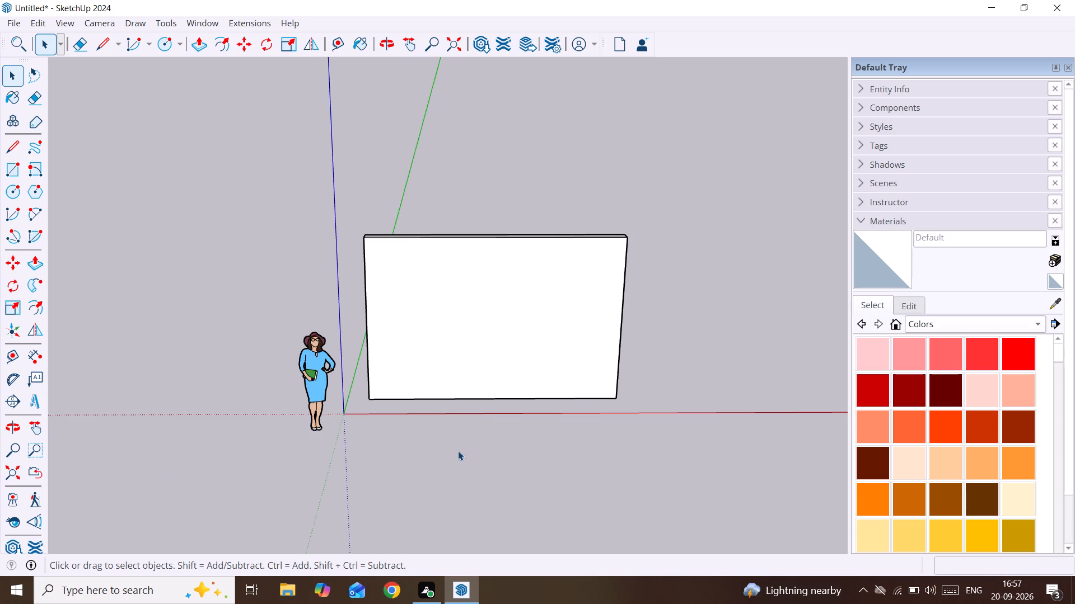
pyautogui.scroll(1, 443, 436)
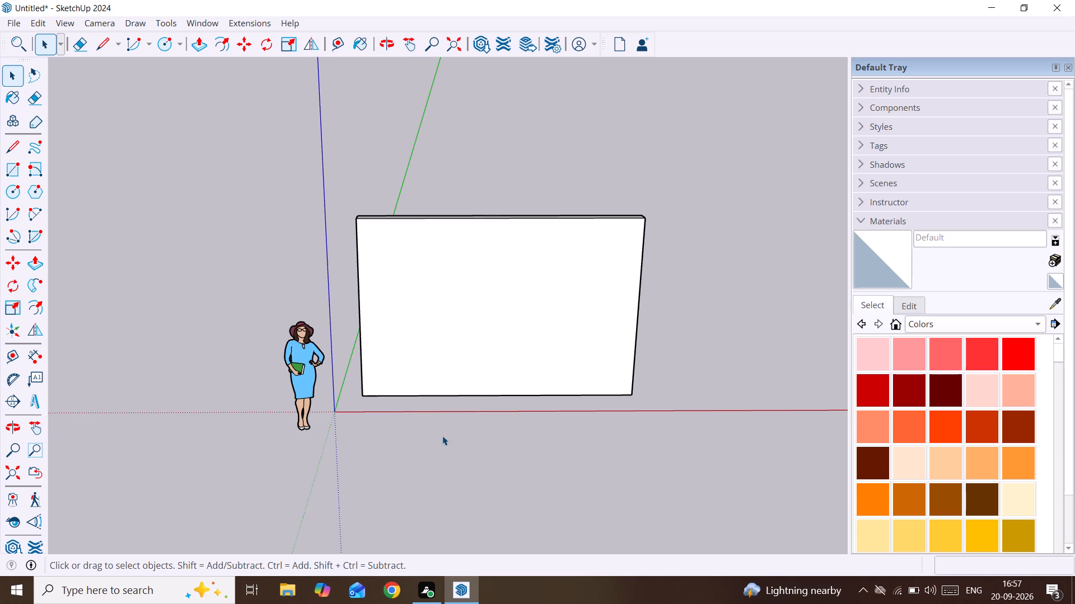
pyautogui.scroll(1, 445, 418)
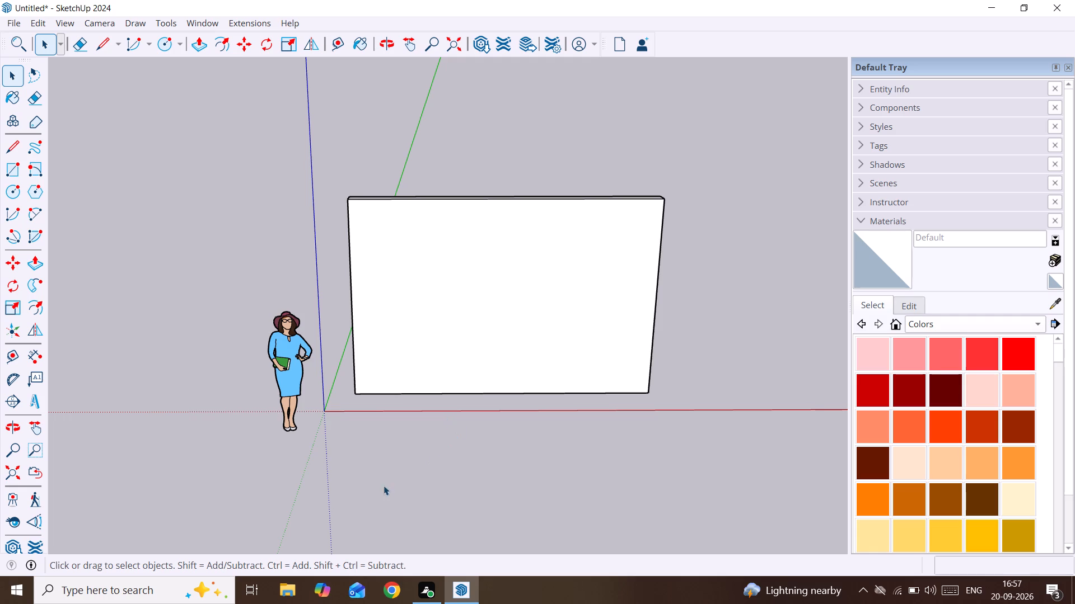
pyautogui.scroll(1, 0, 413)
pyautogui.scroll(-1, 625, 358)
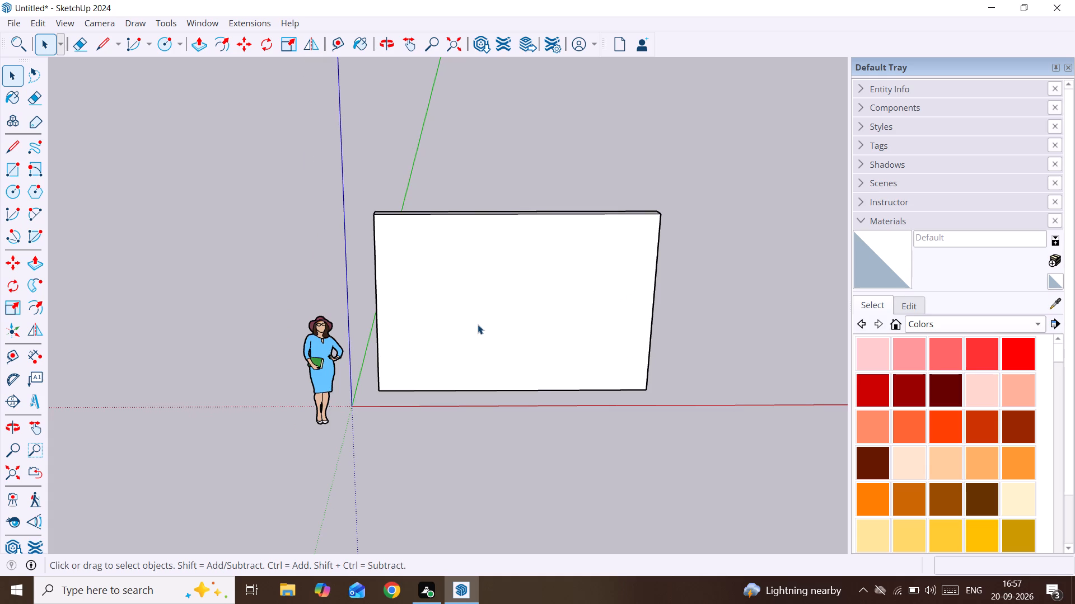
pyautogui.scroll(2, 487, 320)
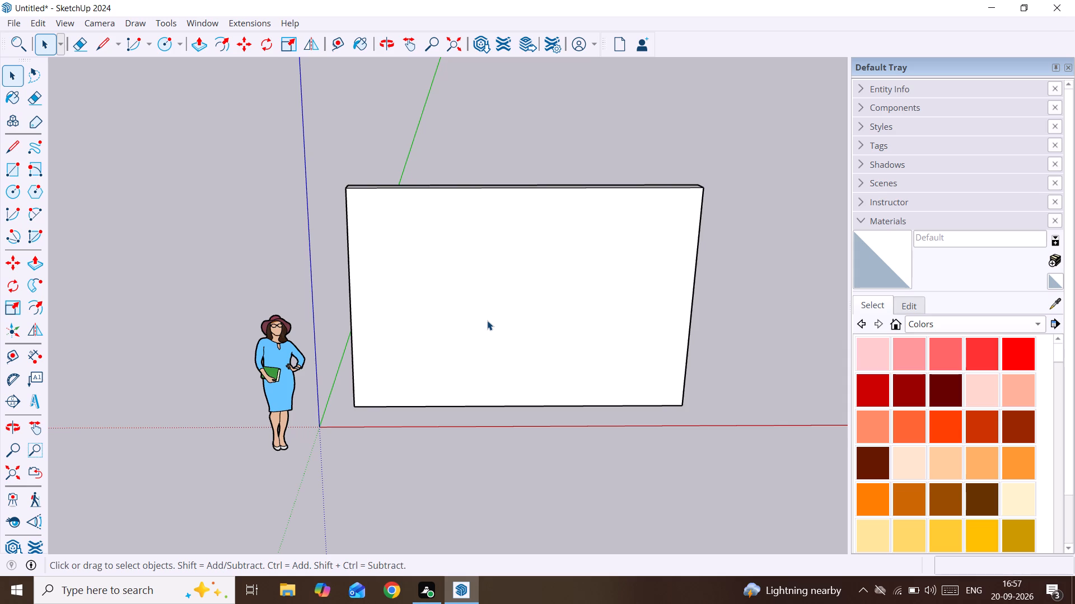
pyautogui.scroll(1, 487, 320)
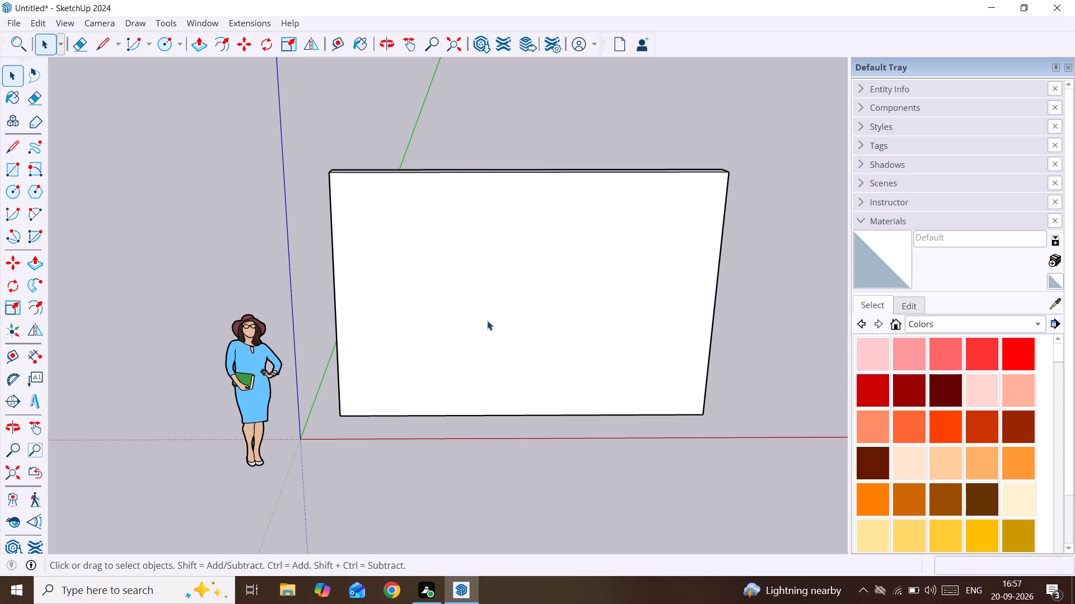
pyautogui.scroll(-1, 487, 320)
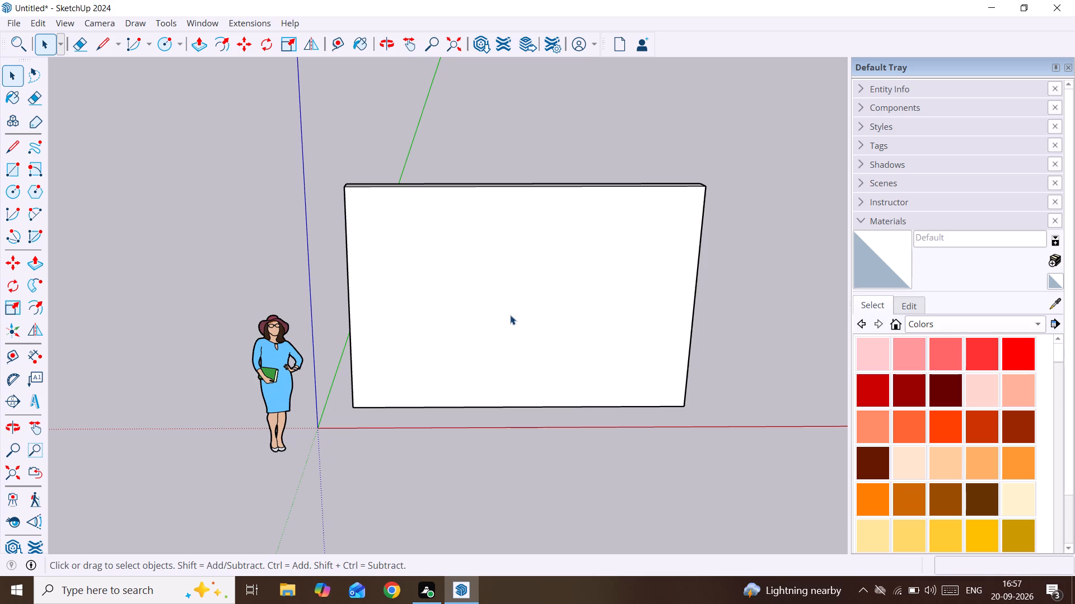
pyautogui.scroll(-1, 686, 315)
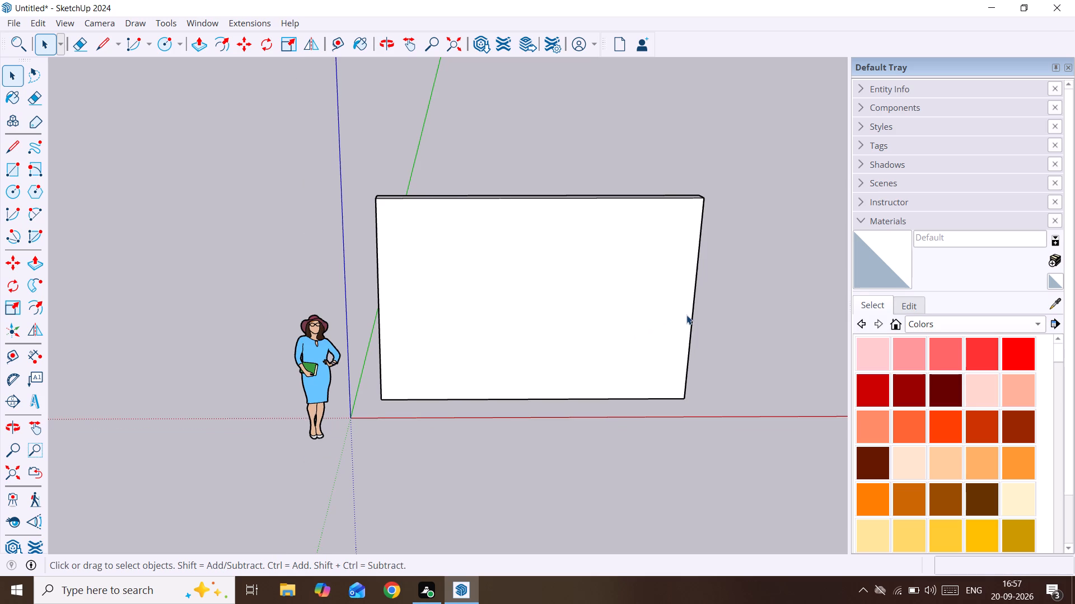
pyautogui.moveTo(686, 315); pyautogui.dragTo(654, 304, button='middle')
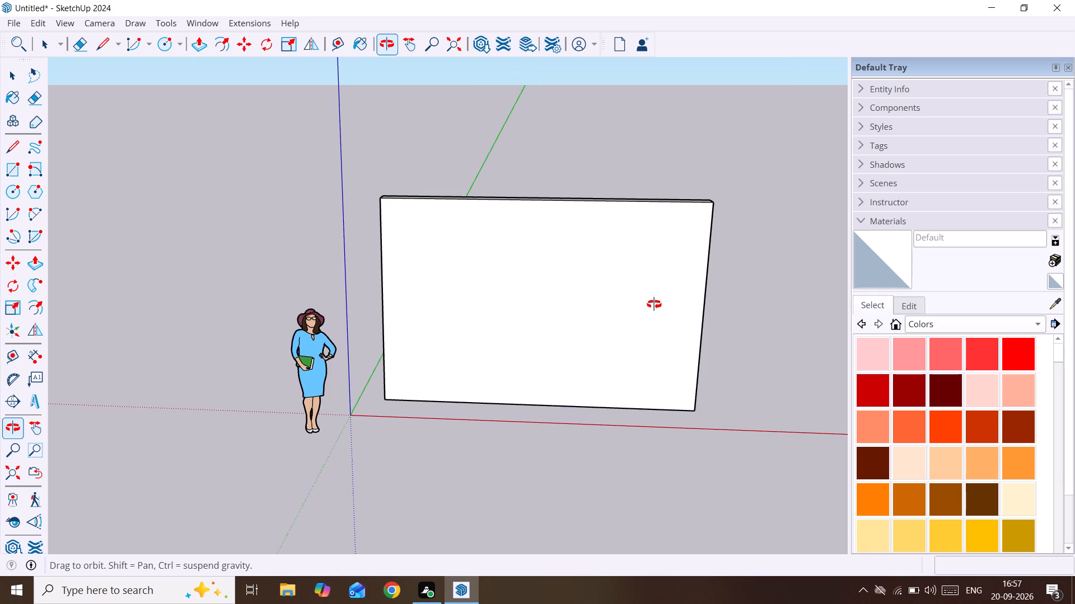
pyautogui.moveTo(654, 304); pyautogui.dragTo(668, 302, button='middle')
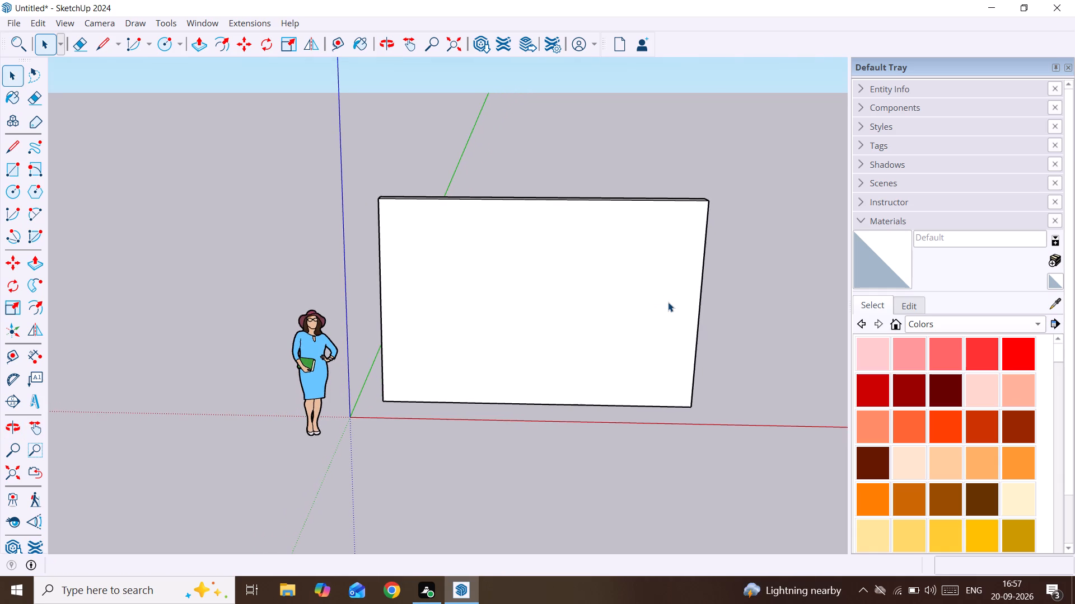
# Open the back wall group for editing.
pyautogui.click(670, 281)
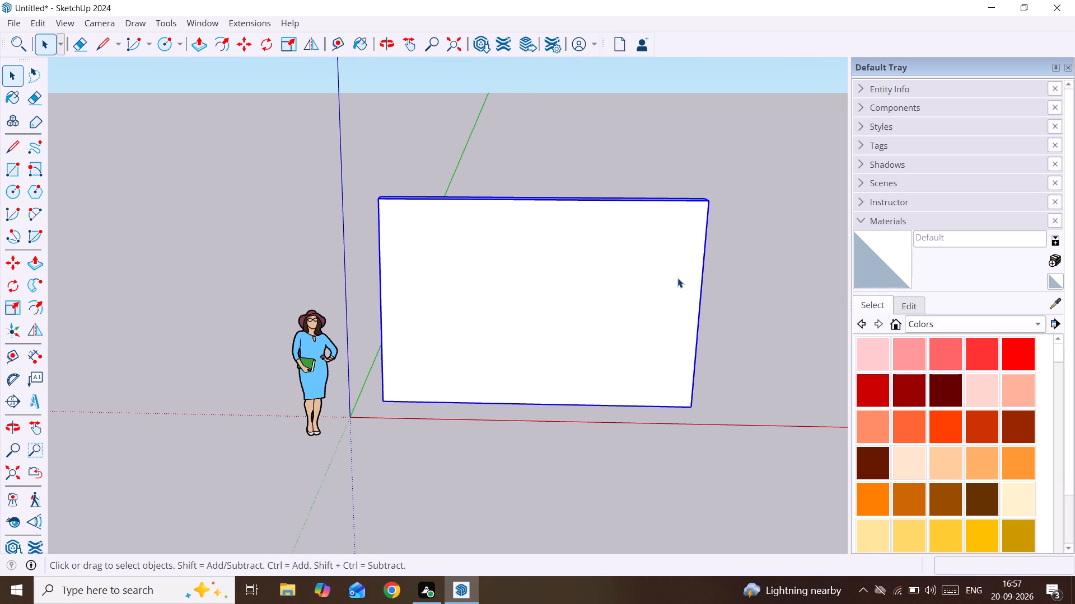
pyautogui.doubleClick(681, 278)
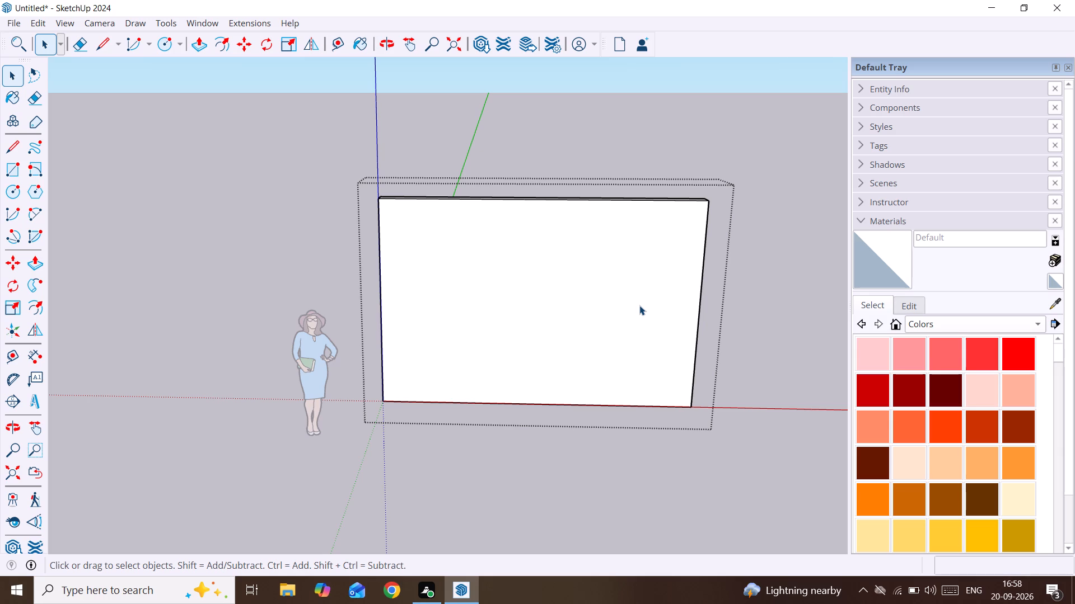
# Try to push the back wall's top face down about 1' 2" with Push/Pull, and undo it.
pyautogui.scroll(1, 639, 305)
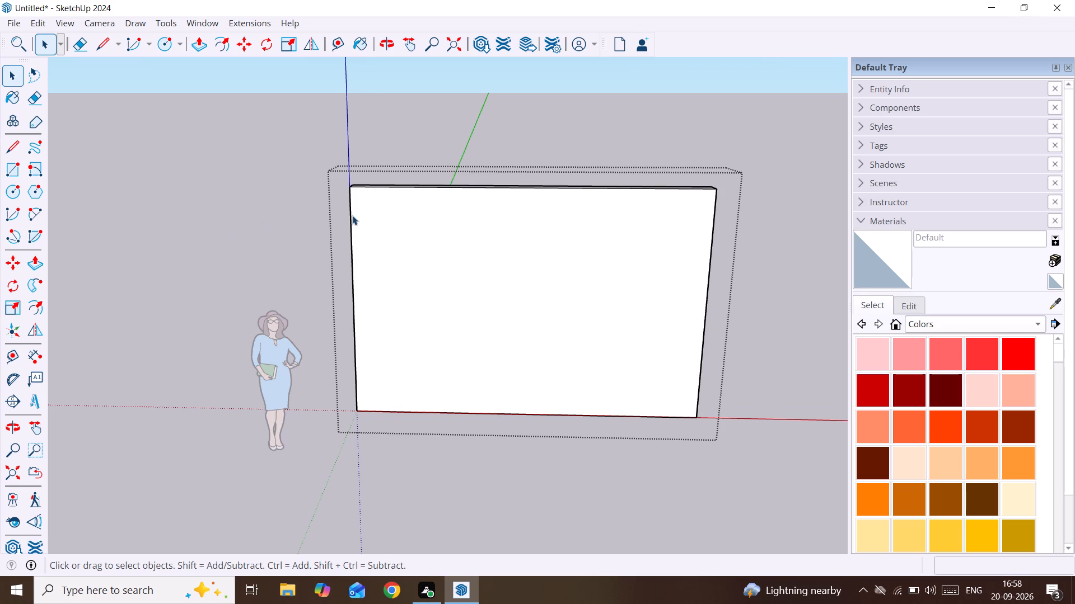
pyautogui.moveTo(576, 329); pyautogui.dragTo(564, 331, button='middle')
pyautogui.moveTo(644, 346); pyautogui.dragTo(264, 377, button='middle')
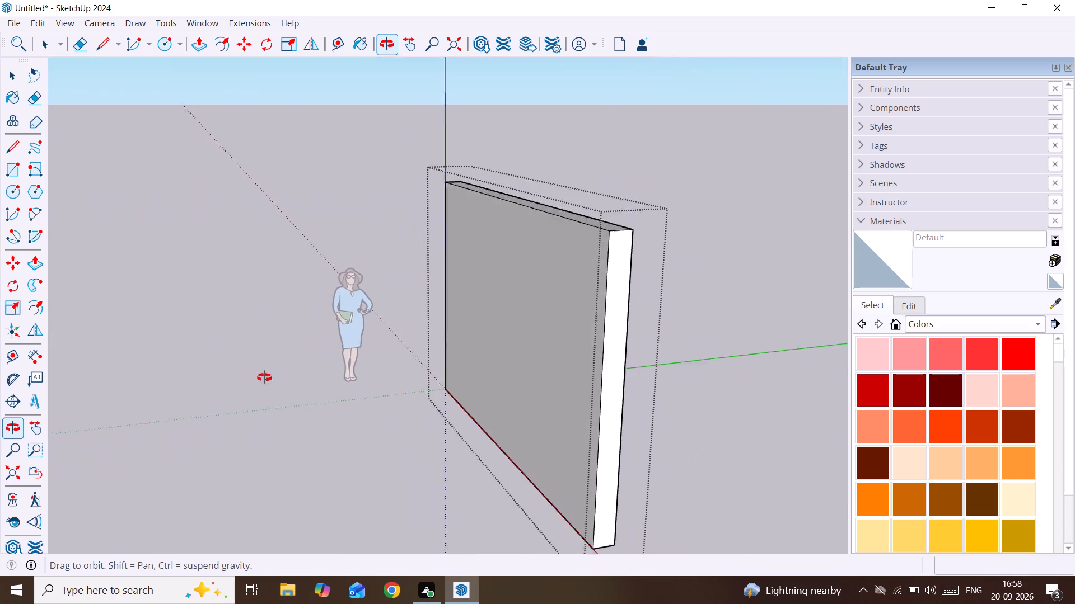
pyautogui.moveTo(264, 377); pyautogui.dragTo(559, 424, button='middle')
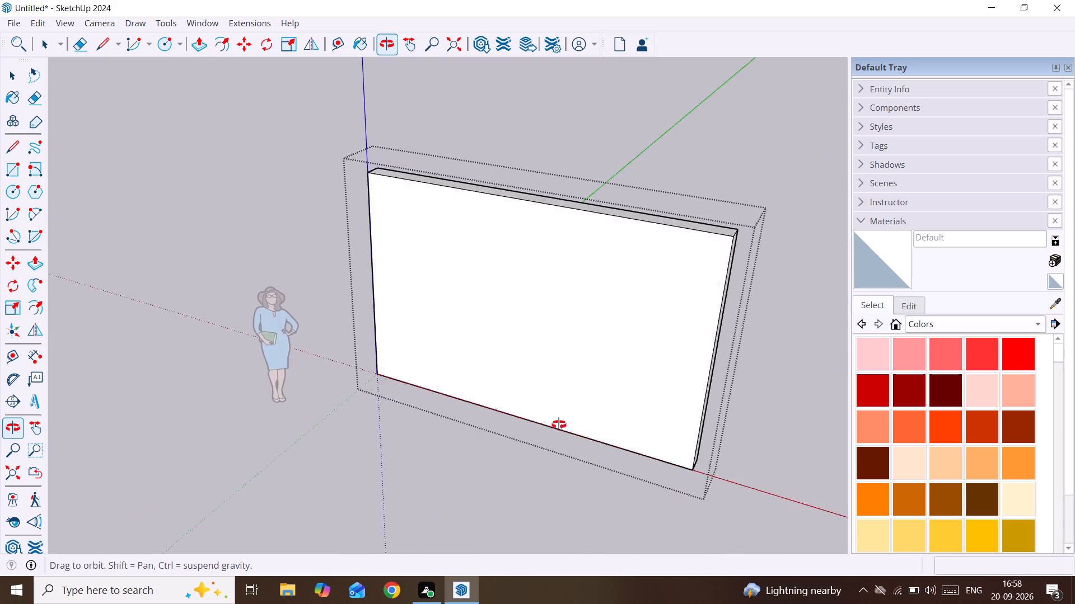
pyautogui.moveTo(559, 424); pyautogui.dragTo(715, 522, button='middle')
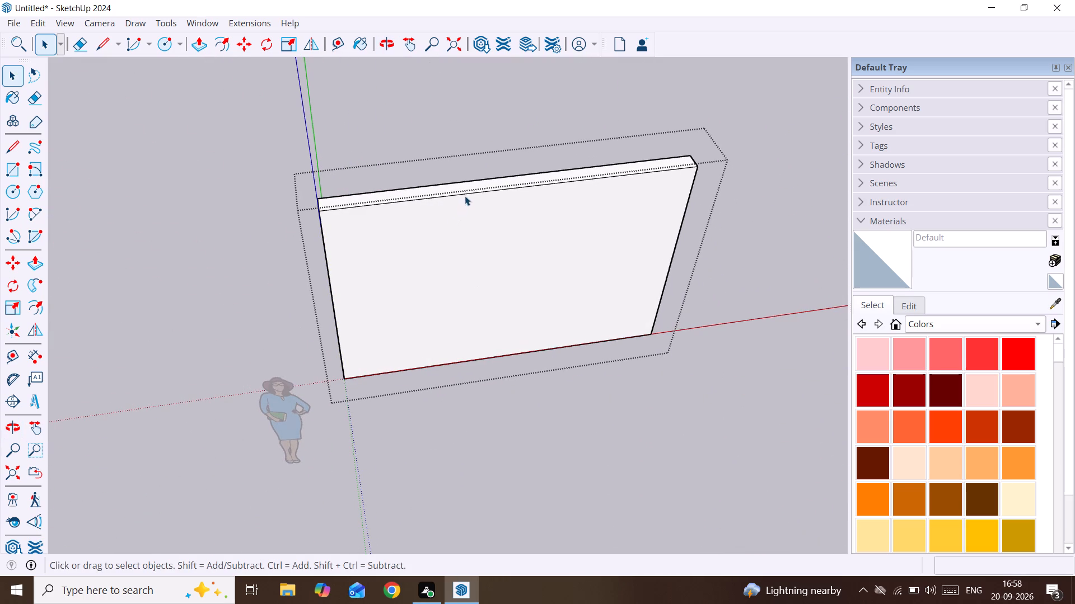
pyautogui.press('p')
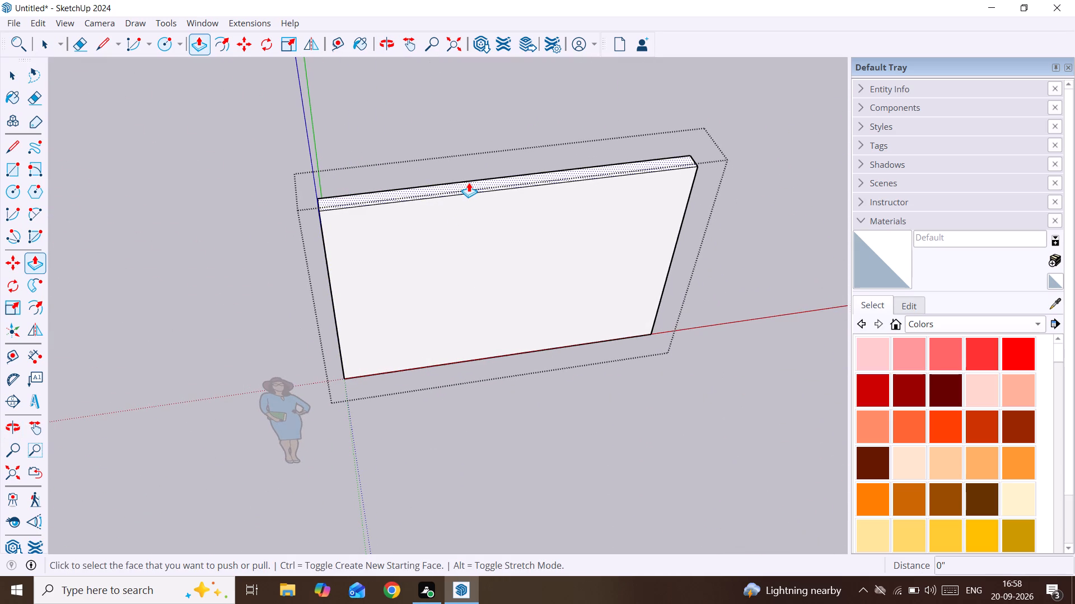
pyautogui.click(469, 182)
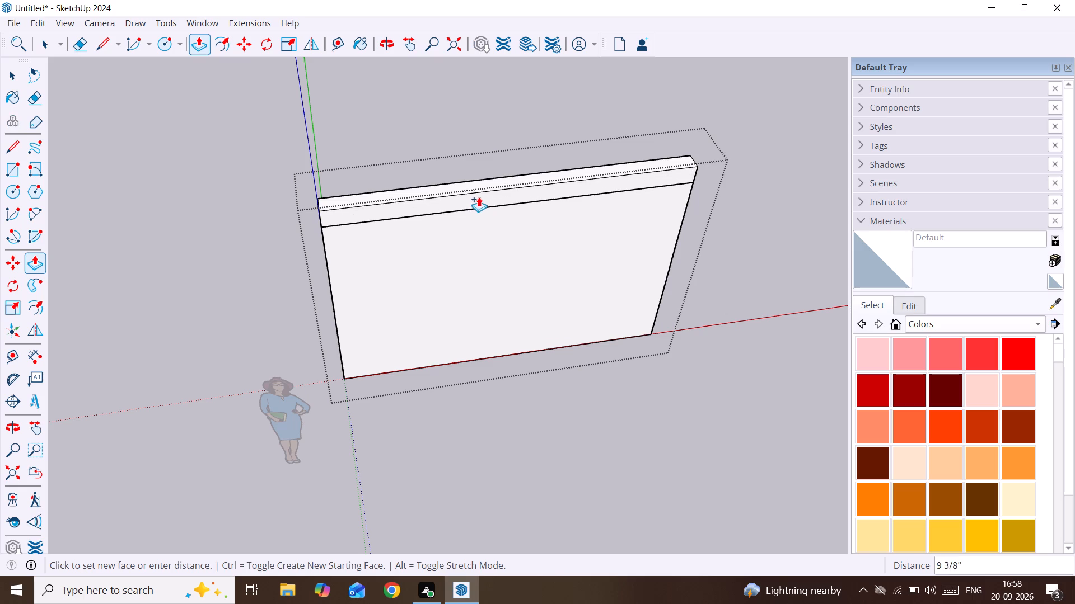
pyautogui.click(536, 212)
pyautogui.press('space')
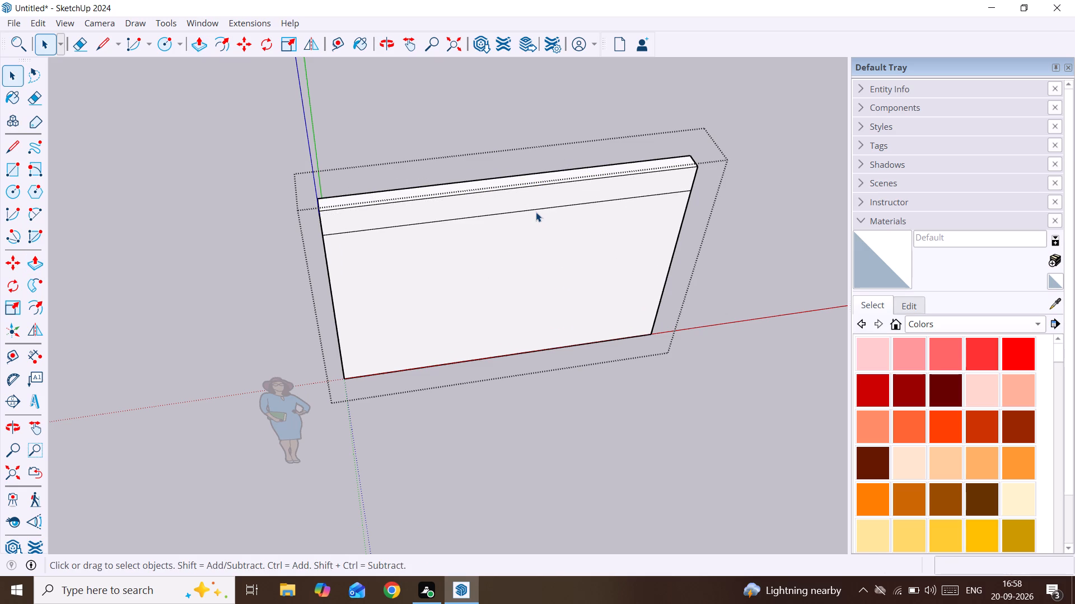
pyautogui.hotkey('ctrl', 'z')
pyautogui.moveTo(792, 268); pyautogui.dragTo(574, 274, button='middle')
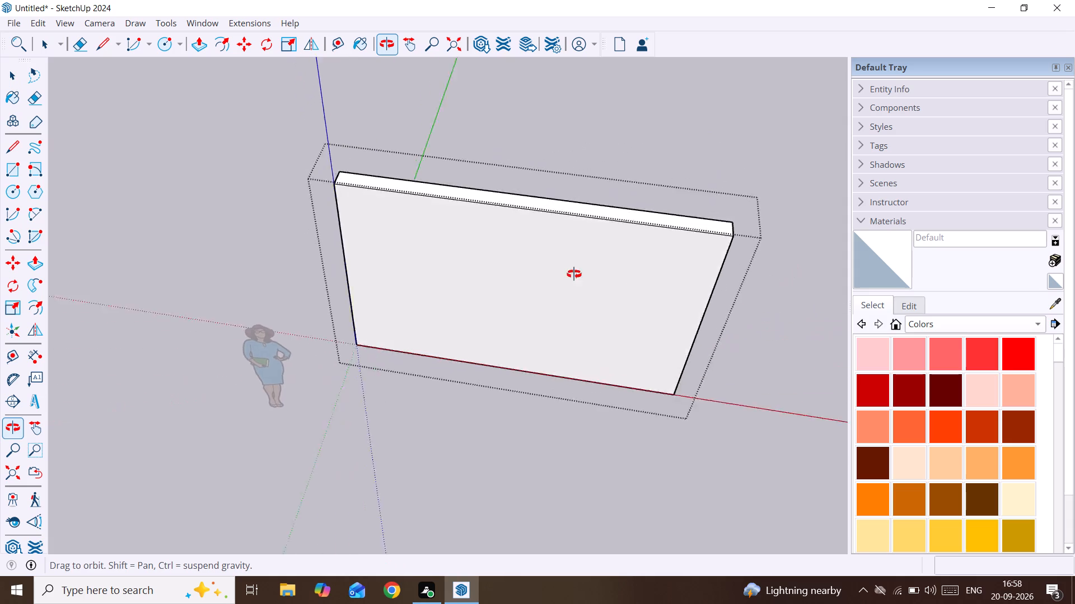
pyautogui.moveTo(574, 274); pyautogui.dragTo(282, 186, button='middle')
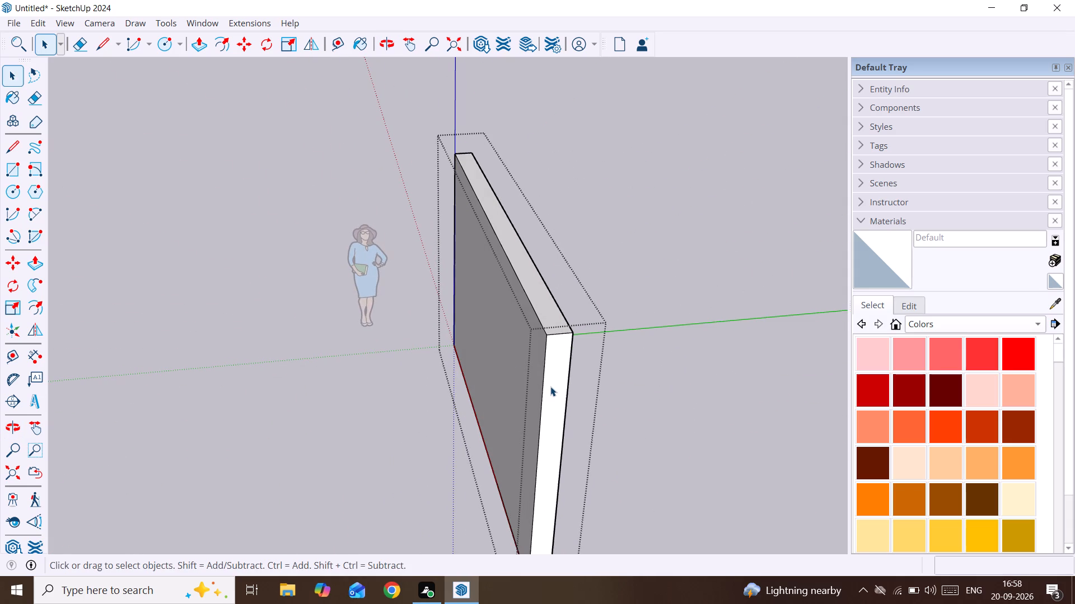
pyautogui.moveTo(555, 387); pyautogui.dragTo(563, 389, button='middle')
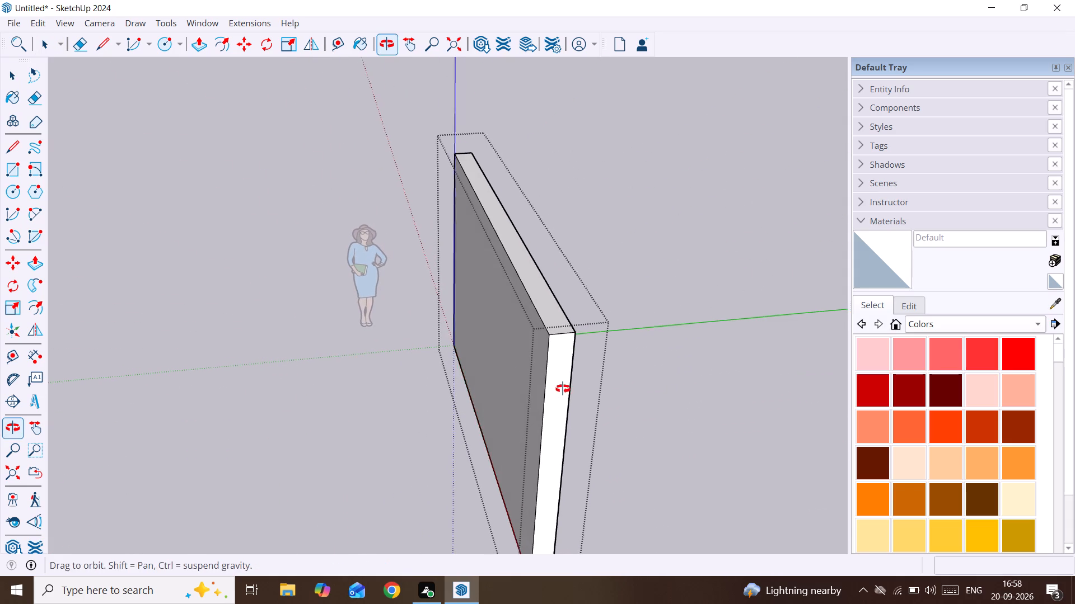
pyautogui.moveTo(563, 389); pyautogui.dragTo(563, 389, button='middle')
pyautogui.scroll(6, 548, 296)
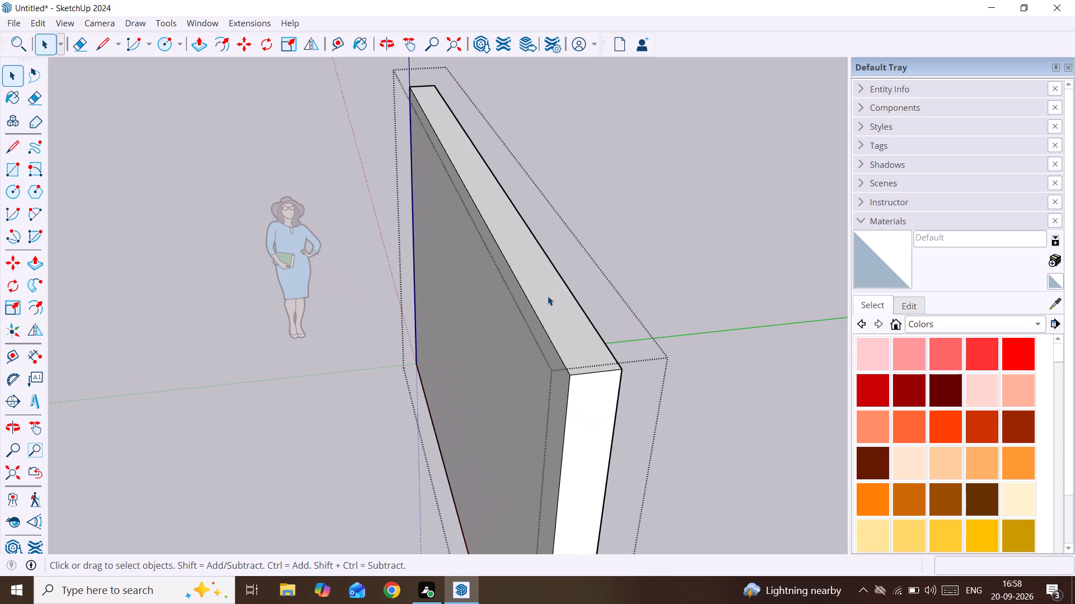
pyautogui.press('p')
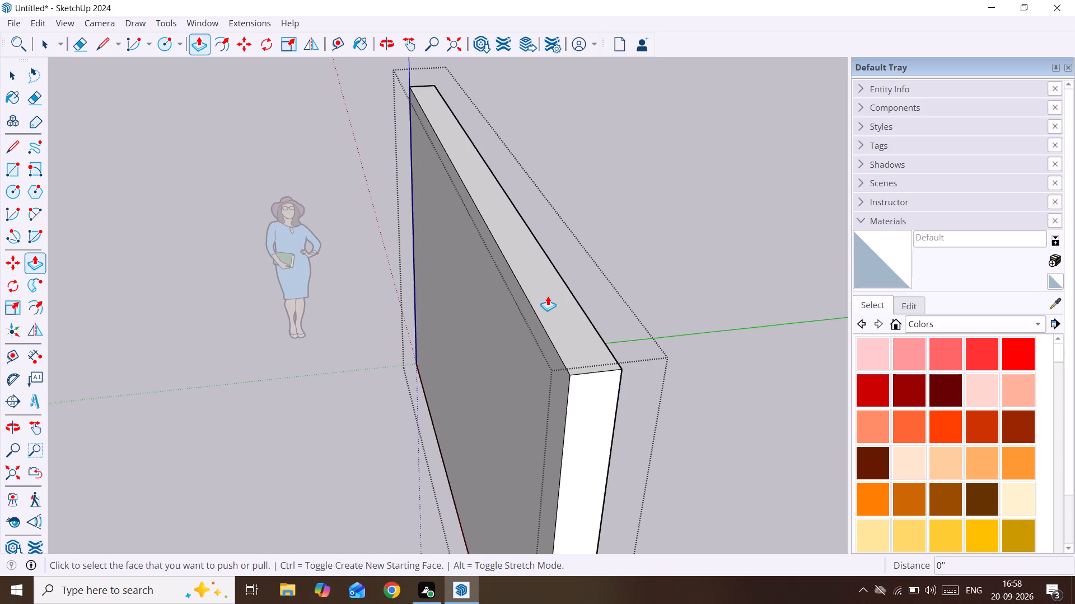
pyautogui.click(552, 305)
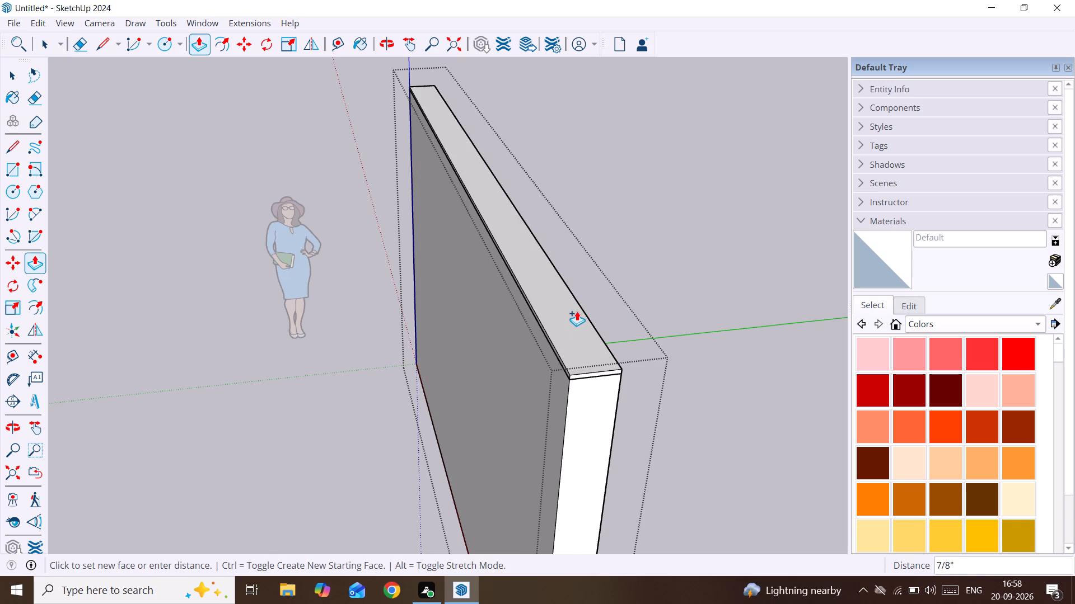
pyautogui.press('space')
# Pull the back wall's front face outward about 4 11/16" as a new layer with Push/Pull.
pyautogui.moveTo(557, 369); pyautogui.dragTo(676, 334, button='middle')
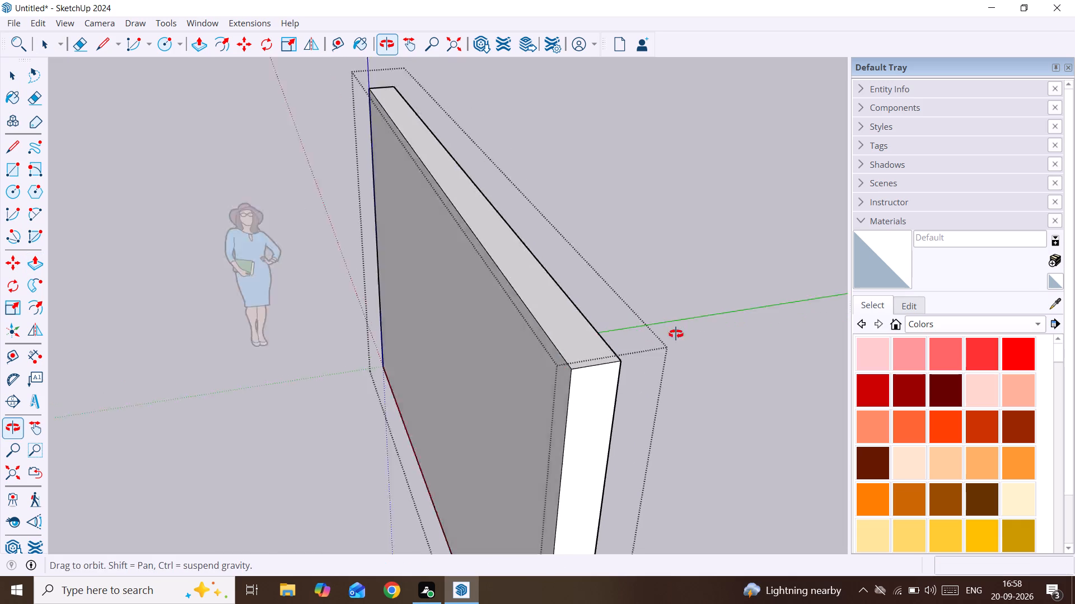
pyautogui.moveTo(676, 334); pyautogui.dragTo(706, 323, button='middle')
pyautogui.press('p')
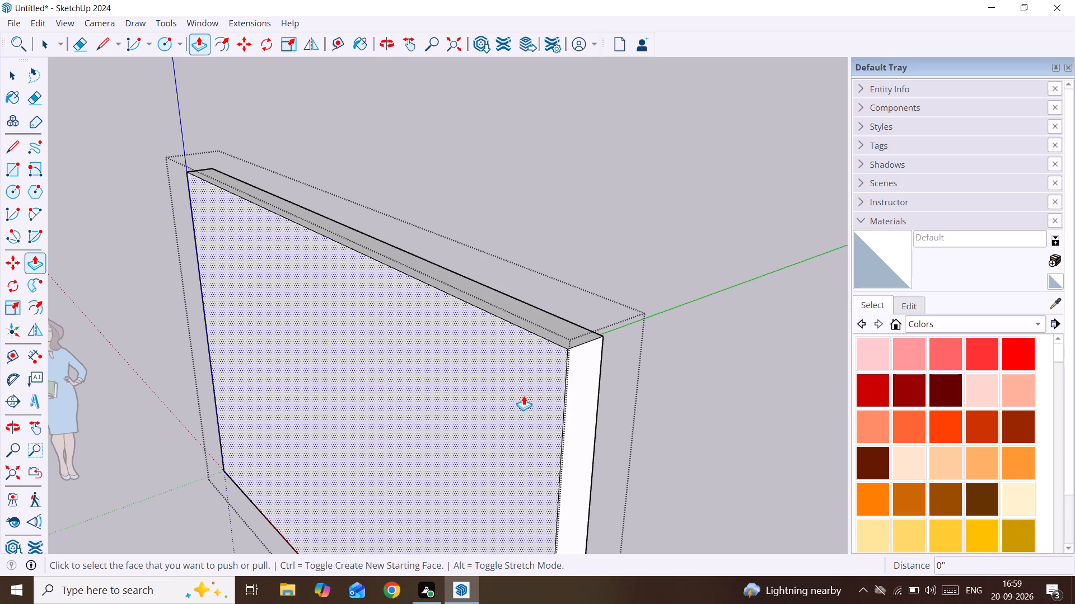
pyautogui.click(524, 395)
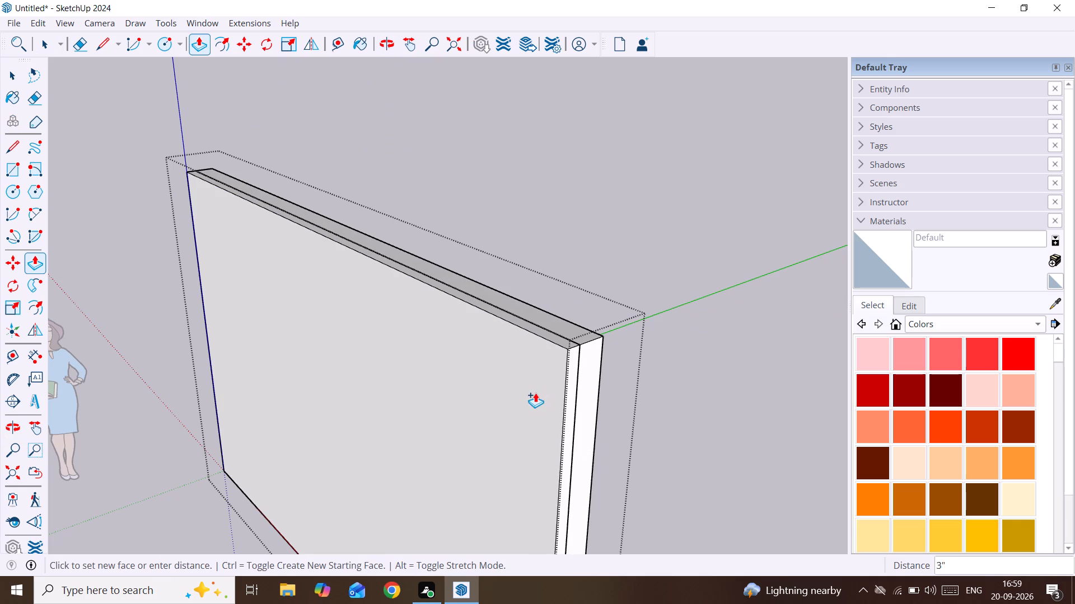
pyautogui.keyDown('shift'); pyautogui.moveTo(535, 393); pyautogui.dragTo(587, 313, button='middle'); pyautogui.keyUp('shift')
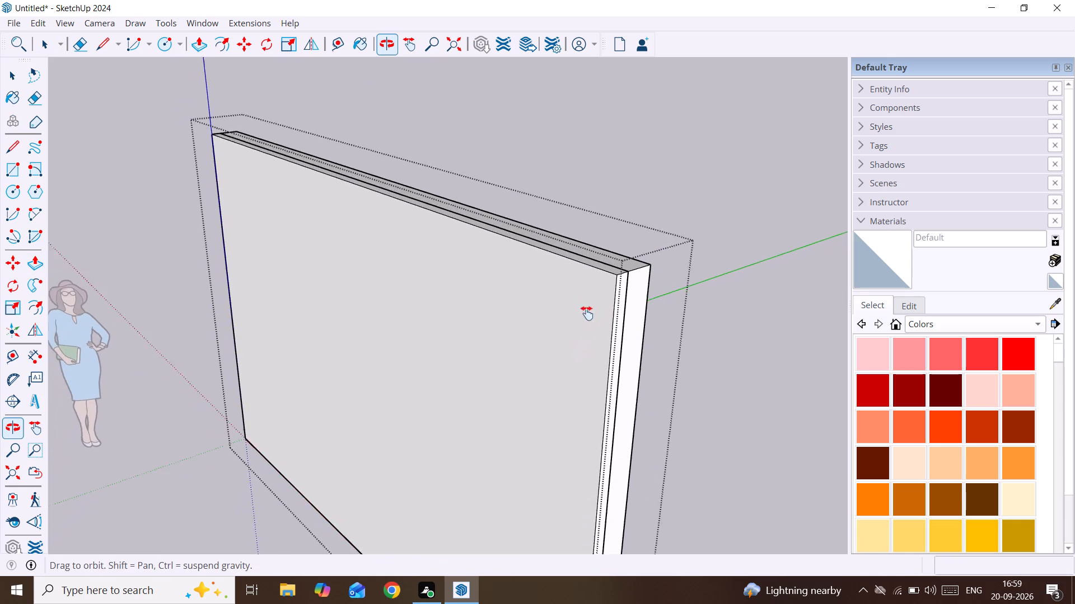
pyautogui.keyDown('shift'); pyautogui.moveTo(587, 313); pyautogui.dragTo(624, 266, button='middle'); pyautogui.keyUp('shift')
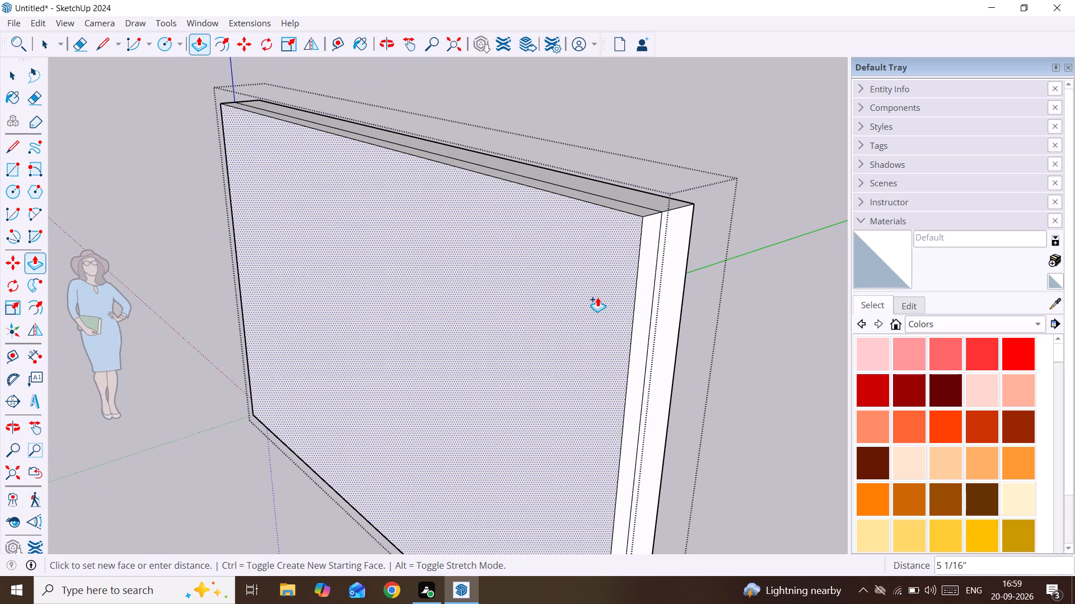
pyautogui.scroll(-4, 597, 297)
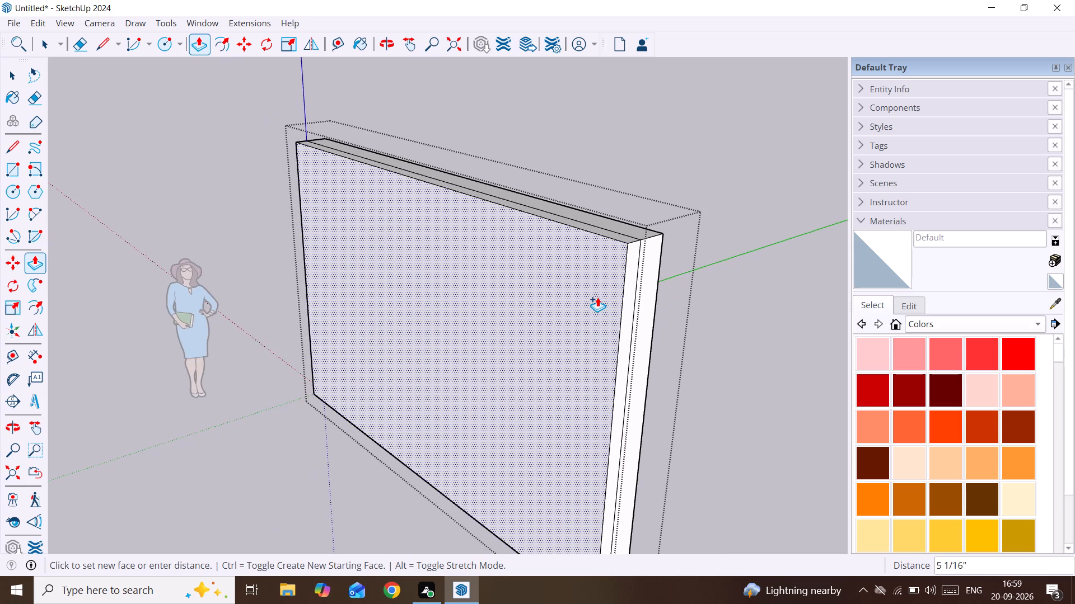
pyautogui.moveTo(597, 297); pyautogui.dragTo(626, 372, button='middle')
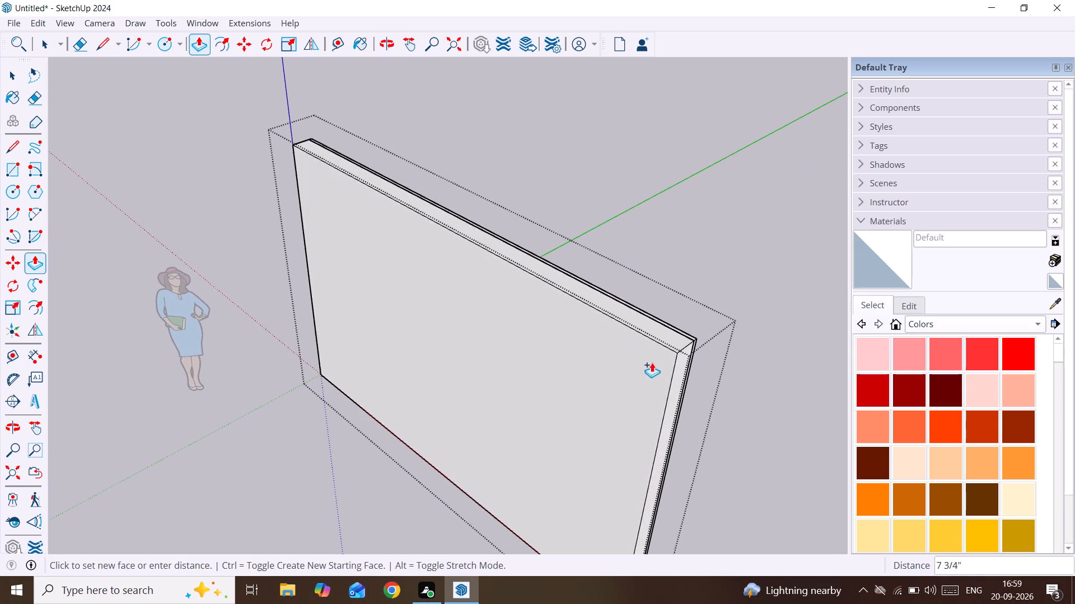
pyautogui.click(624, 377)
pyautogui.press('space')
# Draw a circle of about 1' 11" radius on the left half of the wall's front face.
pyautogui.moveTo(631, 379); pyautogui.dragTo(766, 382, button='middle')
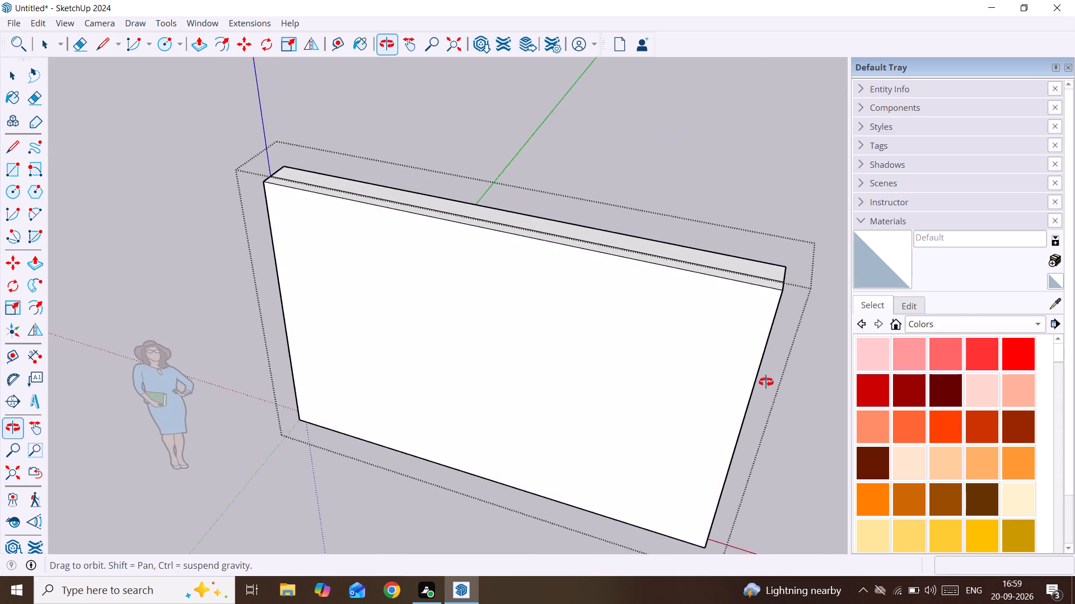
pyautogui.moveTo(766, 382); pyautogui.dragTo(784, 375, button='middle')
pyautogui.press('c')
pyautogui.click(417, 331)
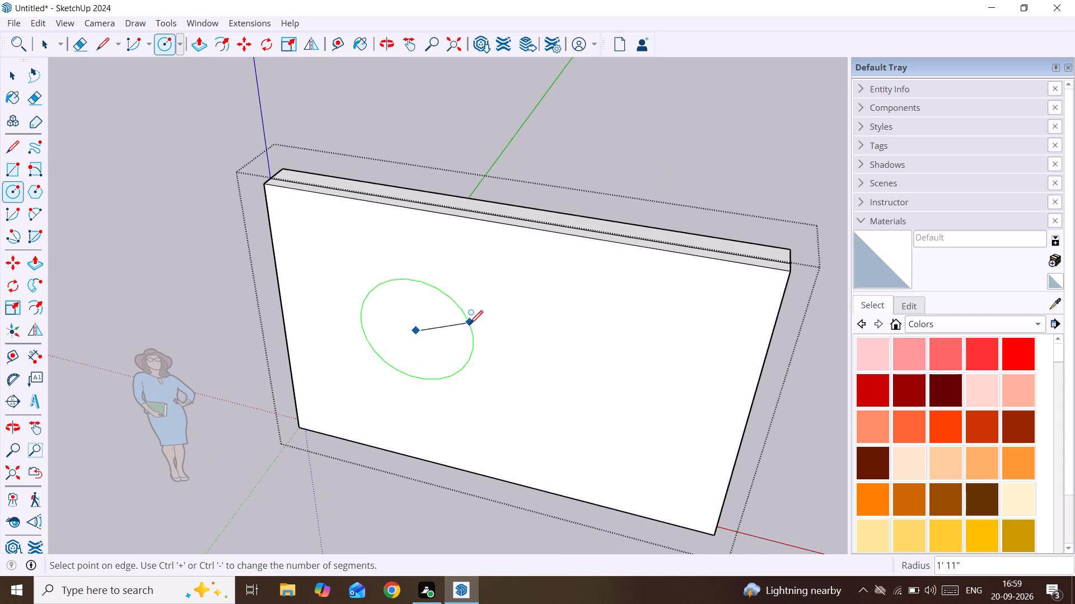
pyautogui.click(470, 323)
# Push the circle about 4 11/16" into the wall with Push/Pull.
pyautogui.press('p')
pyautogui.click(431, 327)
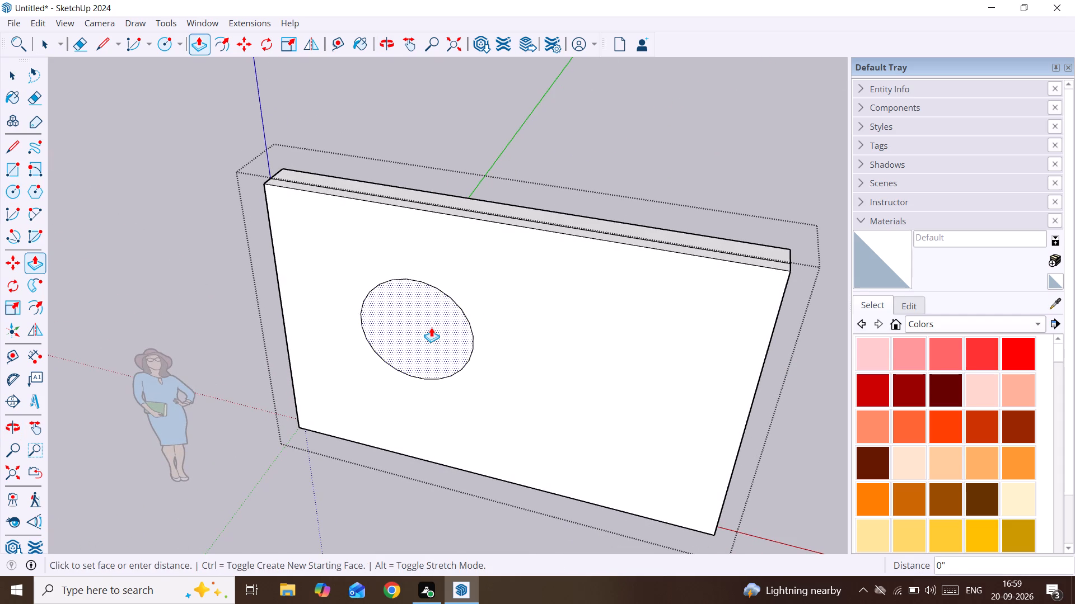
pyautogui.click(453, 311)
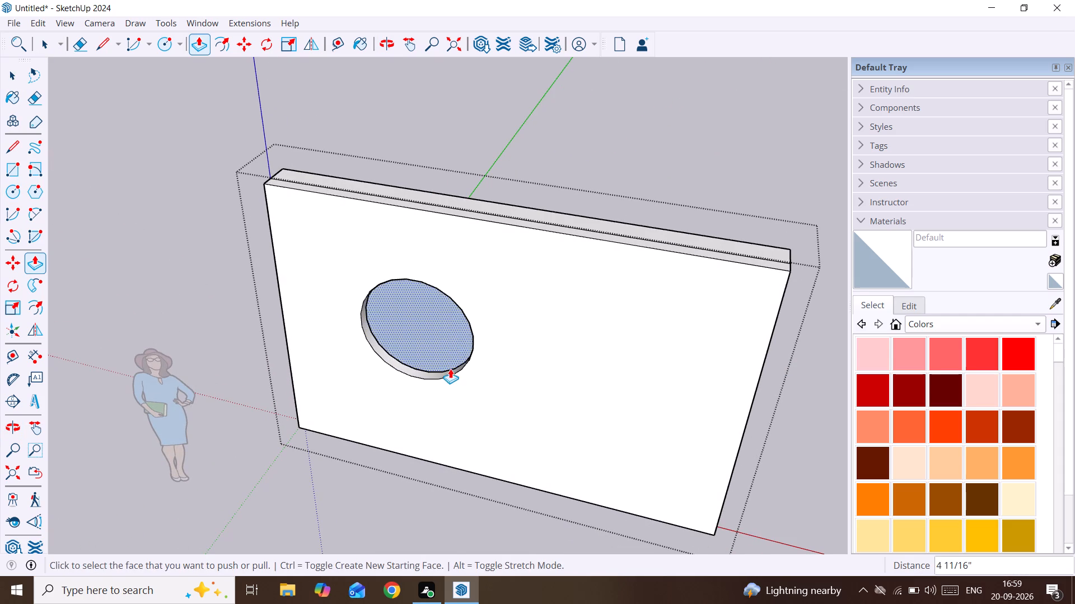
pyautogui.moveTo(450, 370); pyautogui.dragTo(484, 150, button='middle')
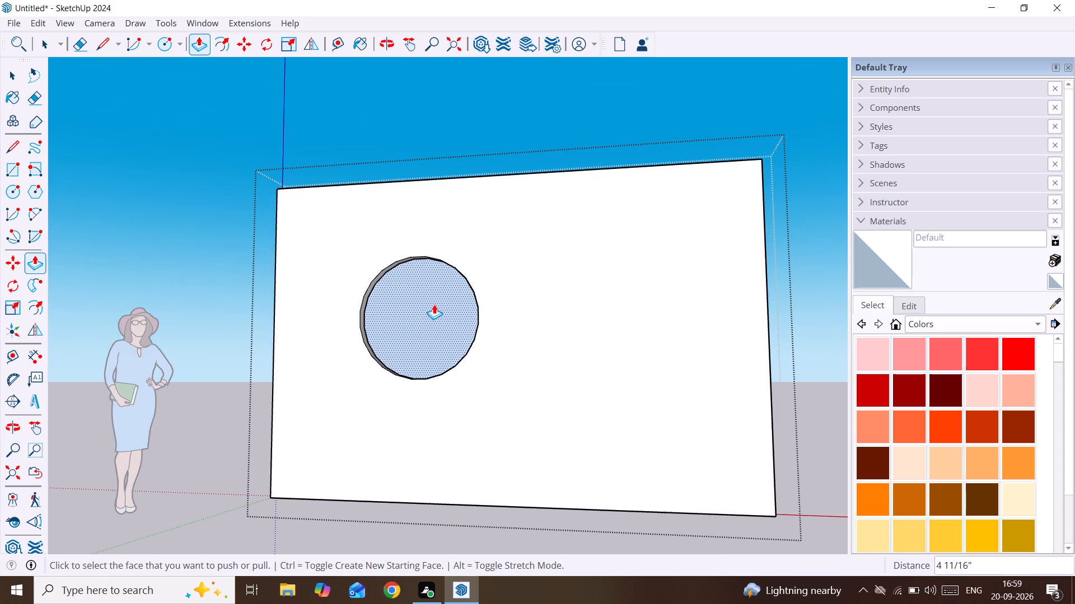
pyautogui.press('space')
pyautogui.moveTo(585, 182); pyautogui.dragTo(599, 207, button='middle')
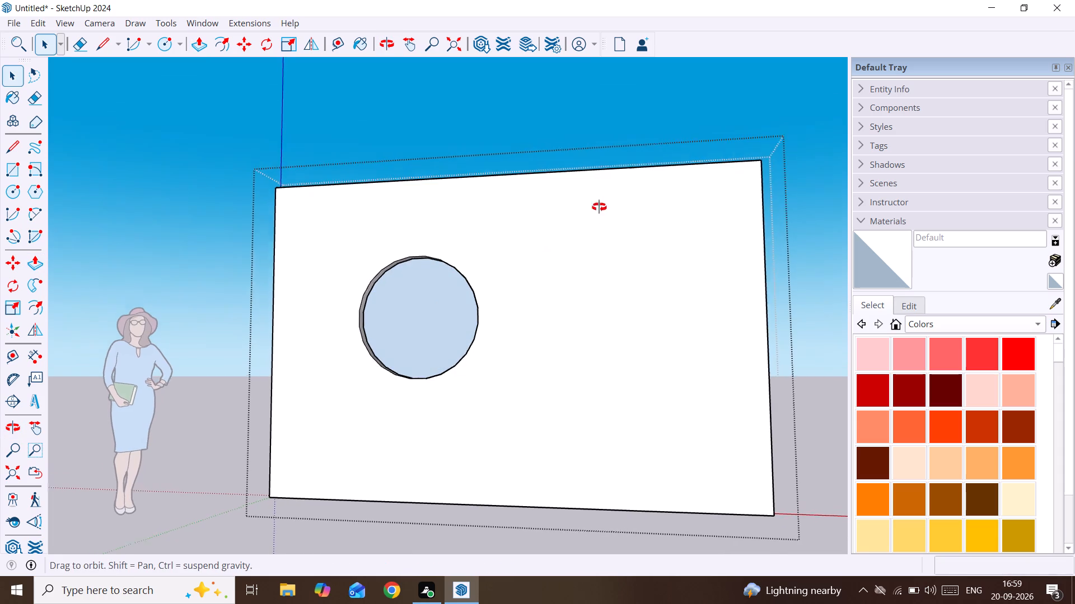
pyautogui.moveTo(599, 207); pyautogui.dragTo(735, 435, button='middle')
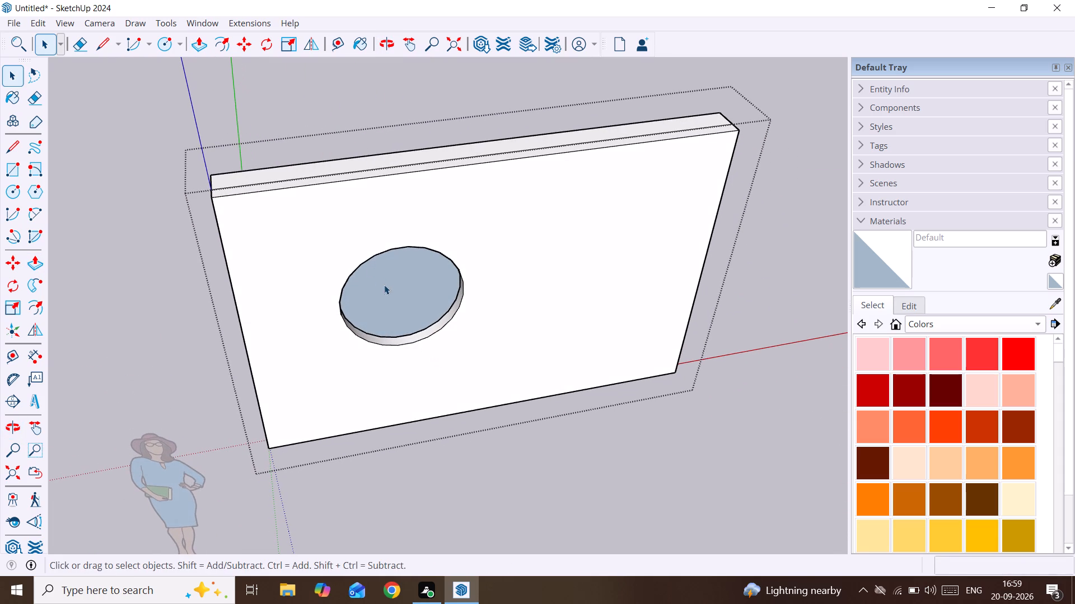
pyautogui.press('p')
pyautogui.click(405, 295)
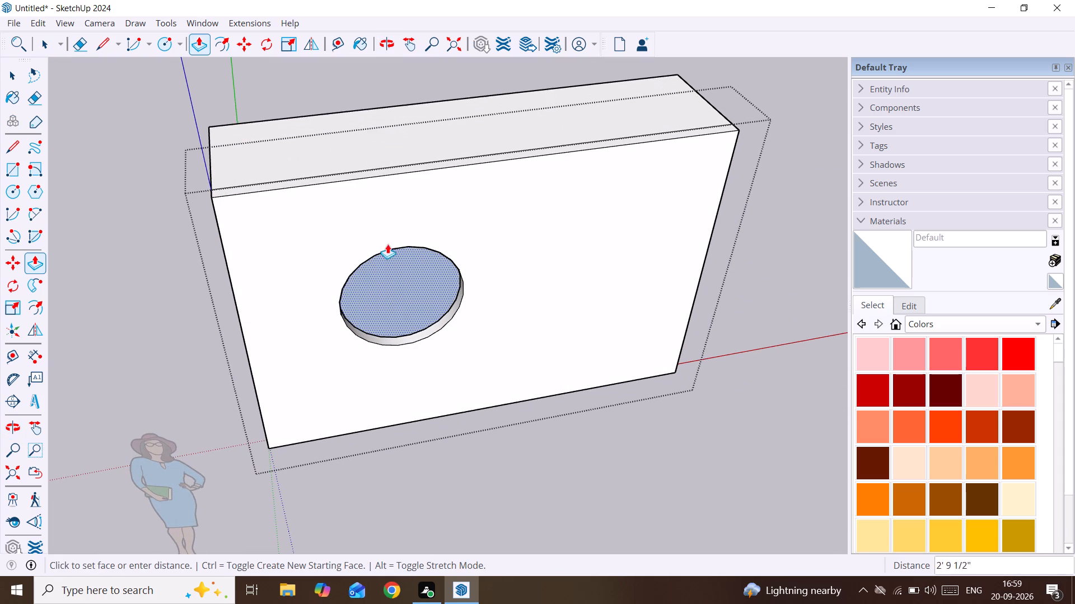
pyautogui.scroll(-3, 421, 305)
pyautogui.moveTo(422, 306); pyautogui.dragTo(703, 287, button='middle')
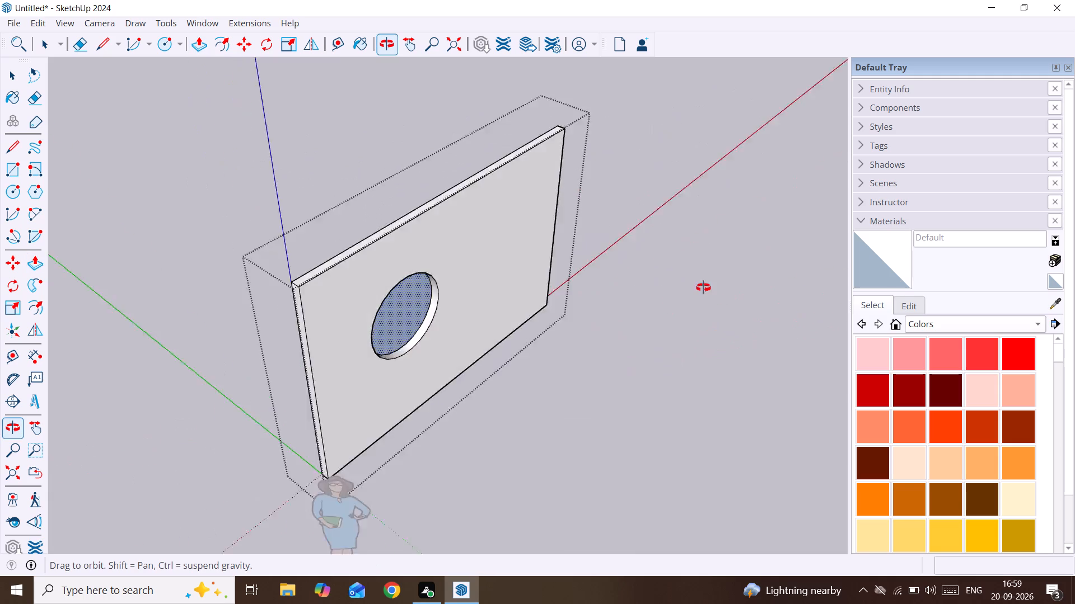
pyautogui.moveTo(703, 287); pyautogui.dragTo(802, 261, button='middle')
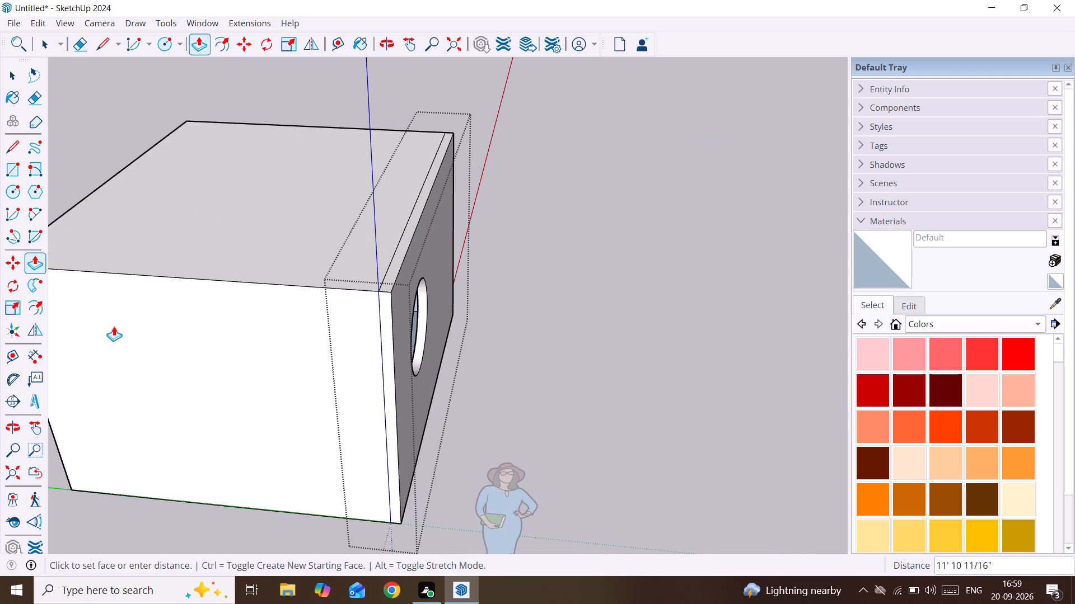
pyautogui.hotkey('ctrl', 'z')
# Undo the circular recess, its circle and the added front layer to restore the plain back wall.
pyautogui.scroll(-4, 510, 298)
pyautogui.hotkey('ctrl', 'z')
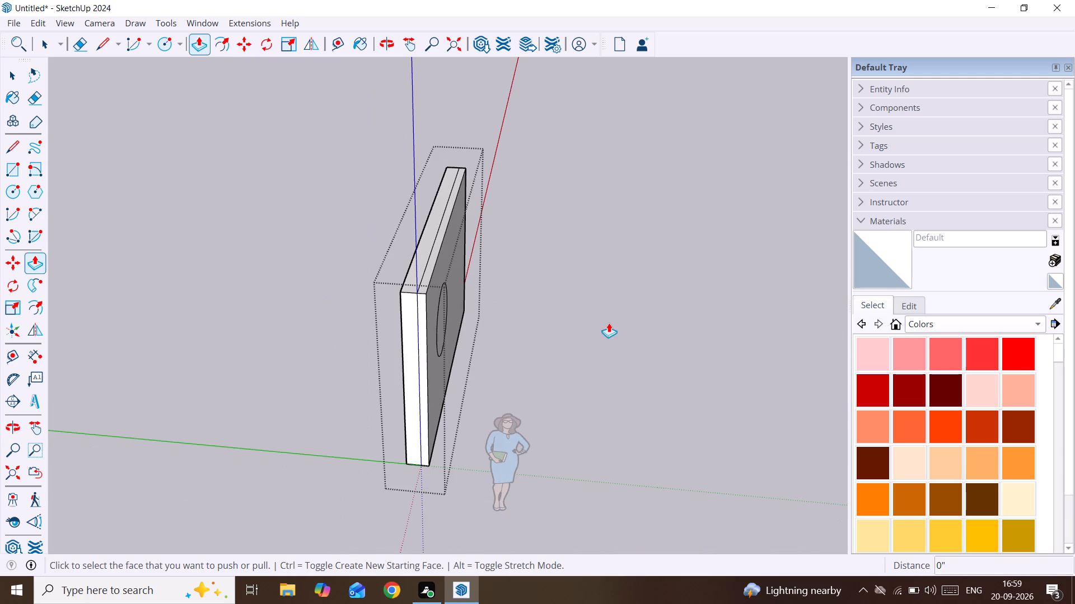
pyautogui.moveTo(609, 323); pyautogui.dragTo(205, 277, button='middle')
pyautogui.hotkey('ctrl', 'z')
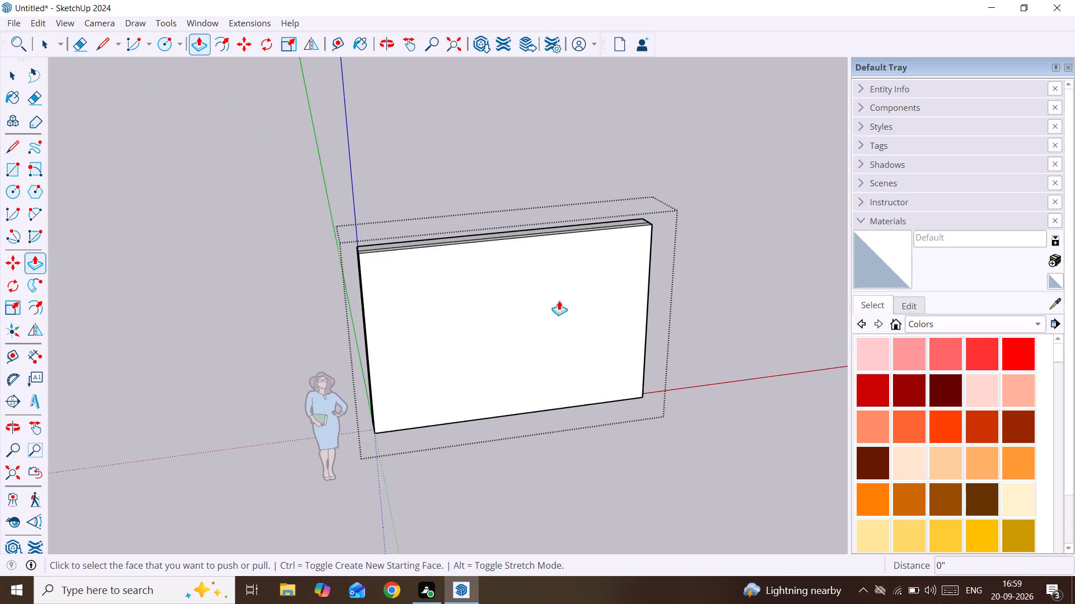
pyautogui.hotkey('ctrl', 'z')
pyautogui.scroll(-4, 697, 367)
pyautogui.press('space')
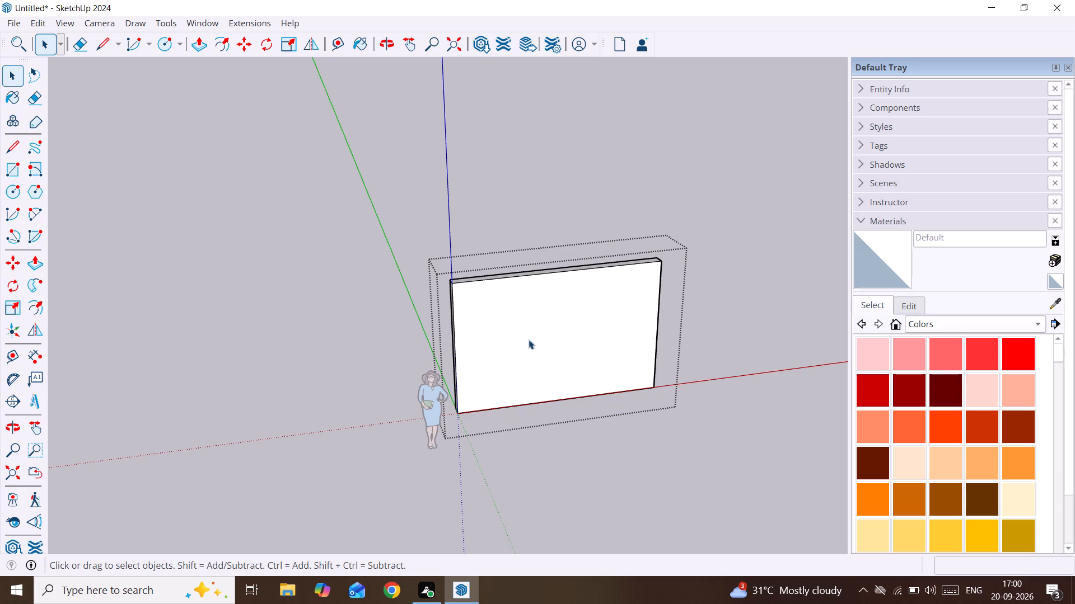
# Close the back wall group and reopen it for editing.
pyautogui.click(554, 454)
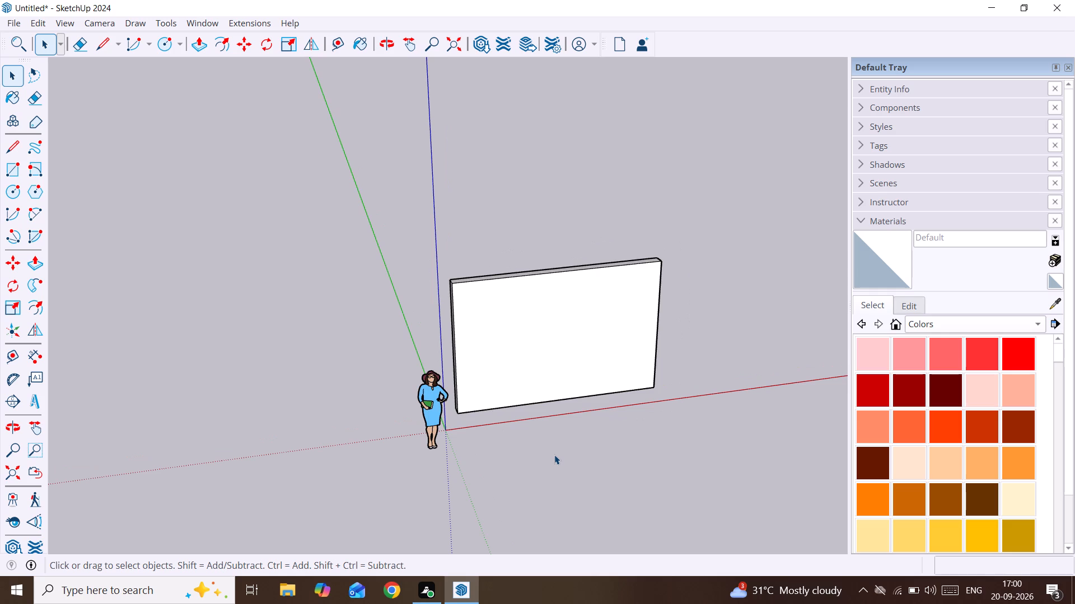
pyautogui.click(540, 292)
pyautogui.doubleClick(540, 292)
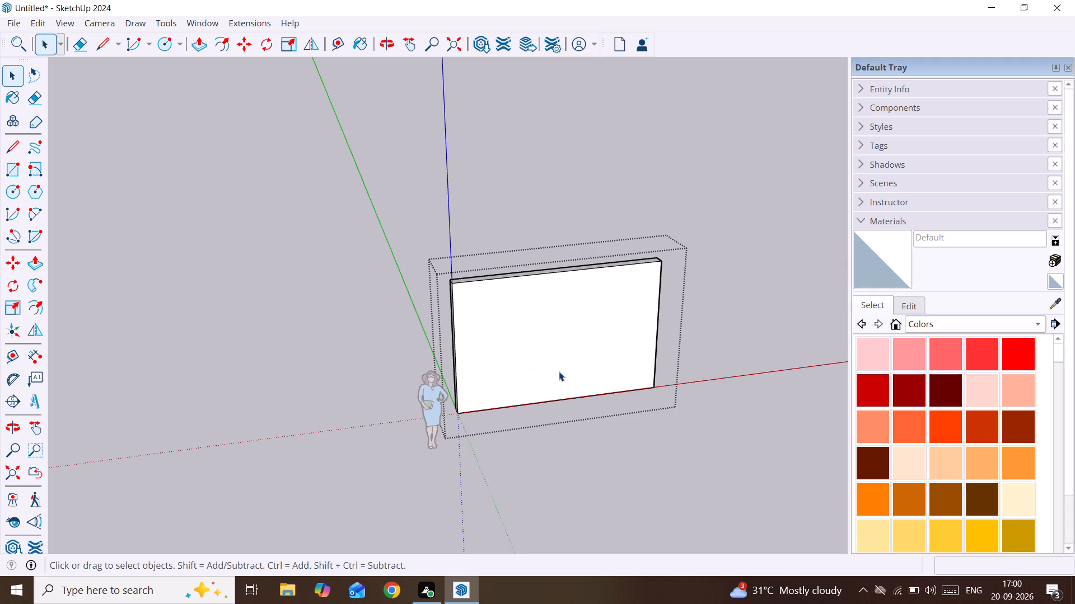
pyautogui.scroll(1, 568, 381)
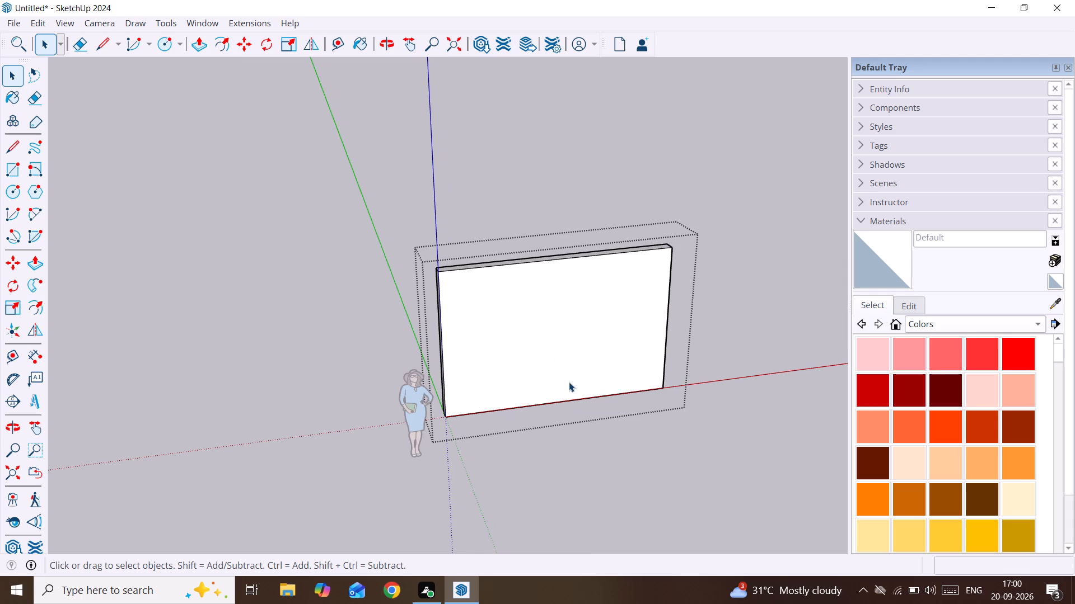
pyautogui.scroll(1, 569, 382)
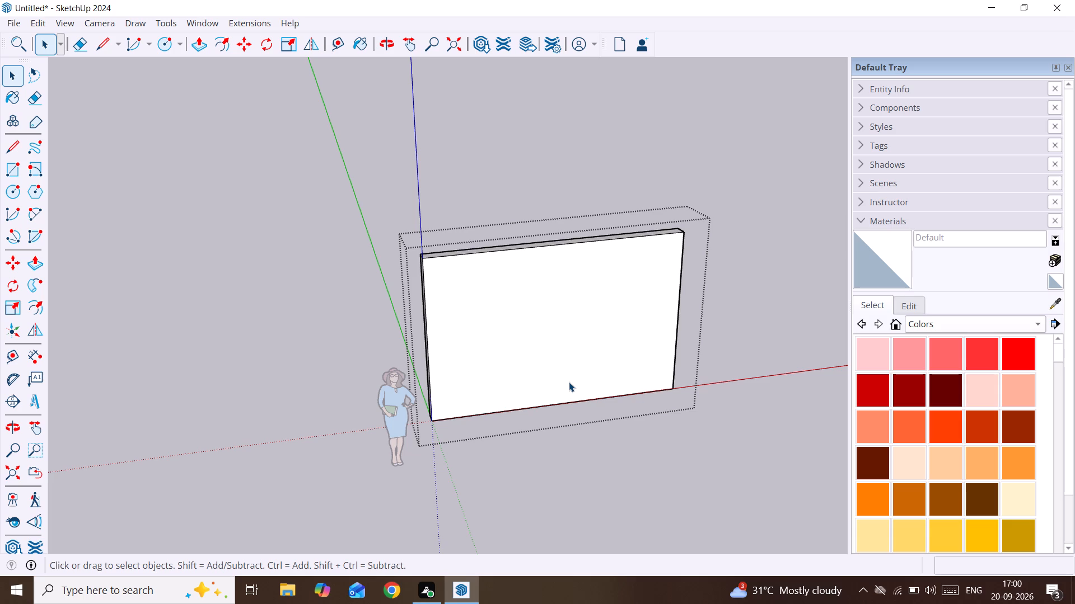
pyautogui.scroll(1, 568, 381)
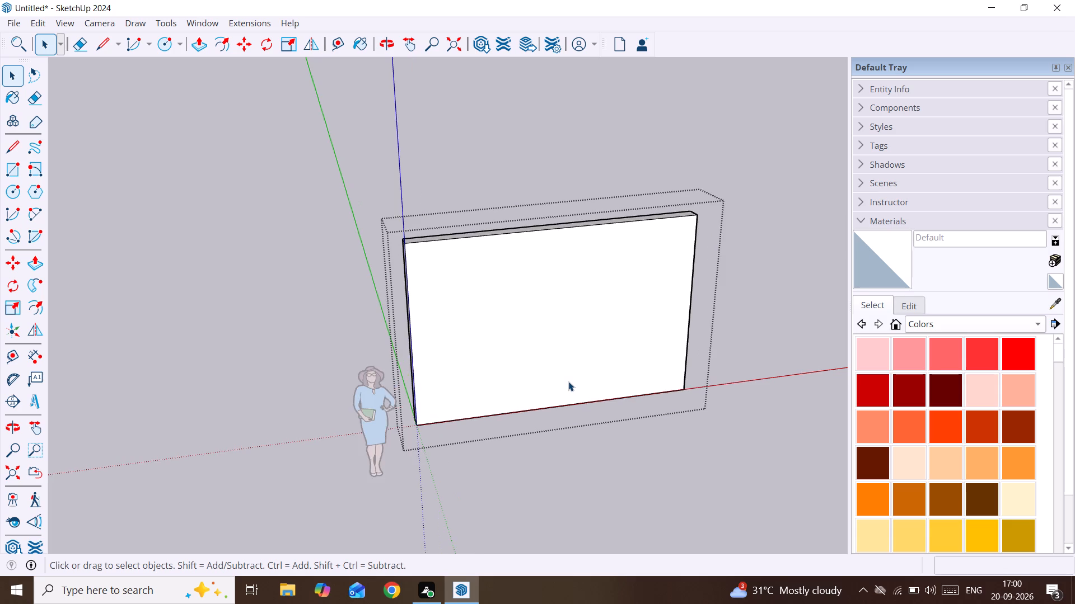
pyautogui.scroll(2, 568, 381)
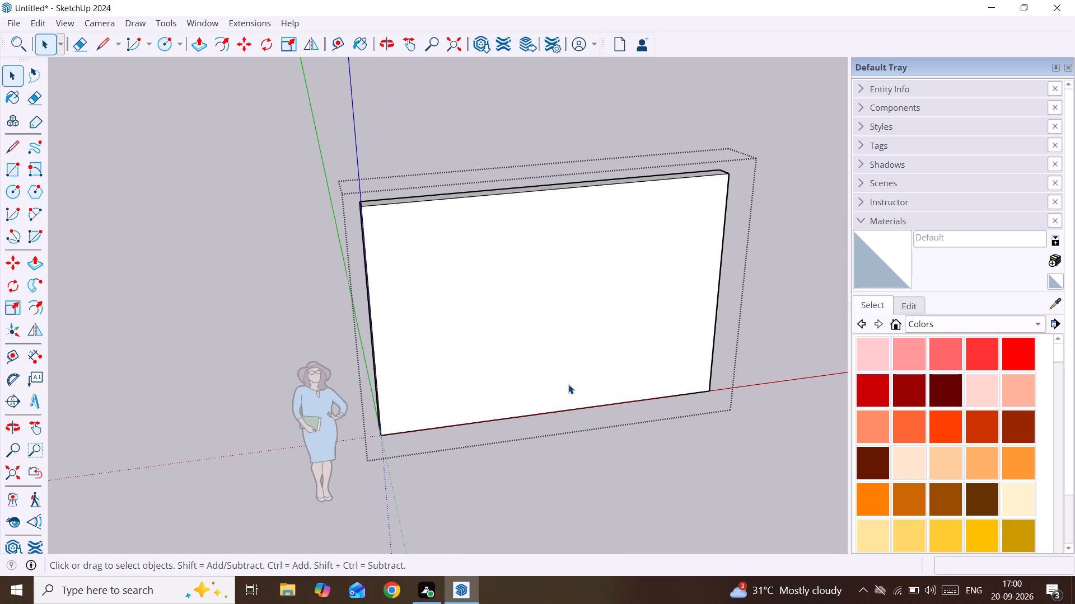
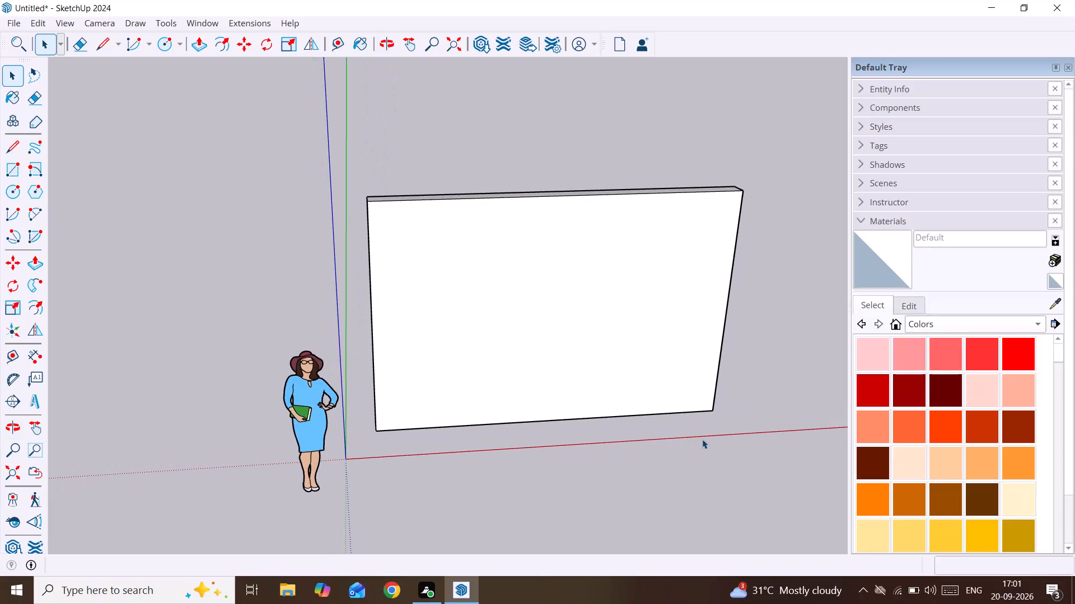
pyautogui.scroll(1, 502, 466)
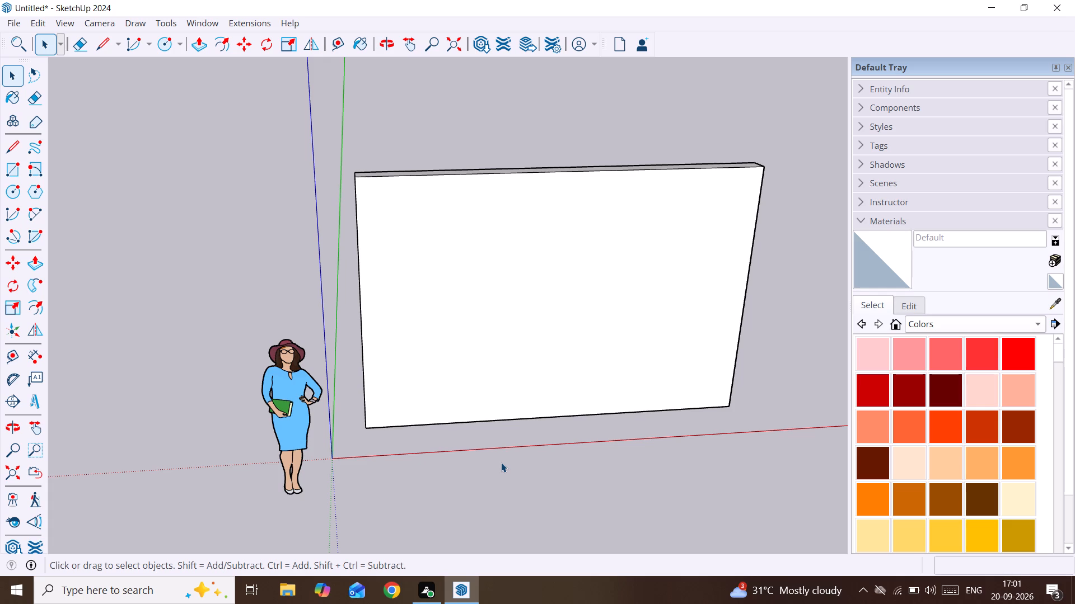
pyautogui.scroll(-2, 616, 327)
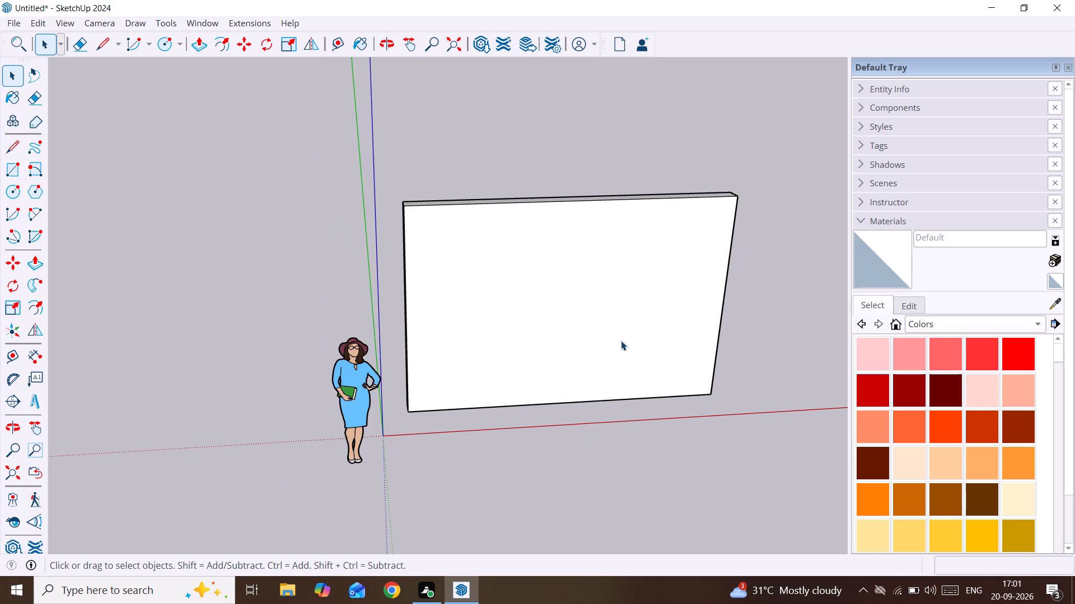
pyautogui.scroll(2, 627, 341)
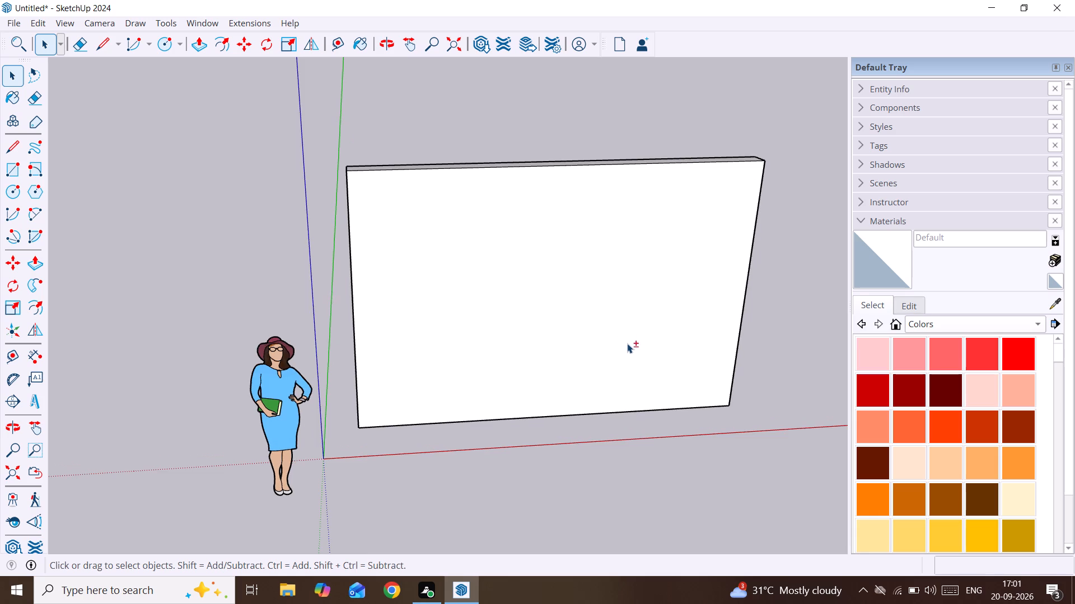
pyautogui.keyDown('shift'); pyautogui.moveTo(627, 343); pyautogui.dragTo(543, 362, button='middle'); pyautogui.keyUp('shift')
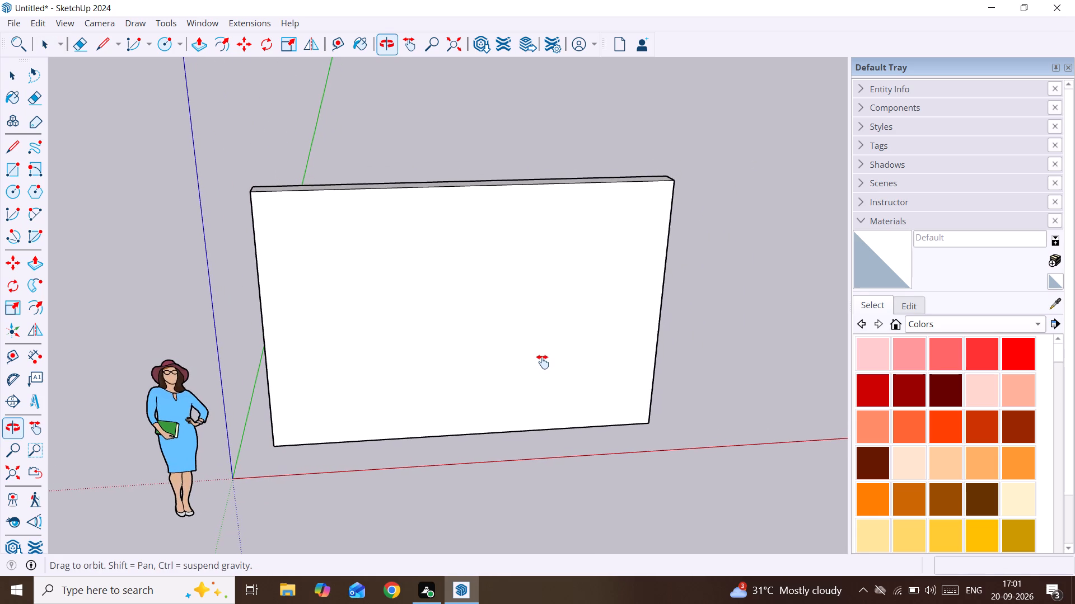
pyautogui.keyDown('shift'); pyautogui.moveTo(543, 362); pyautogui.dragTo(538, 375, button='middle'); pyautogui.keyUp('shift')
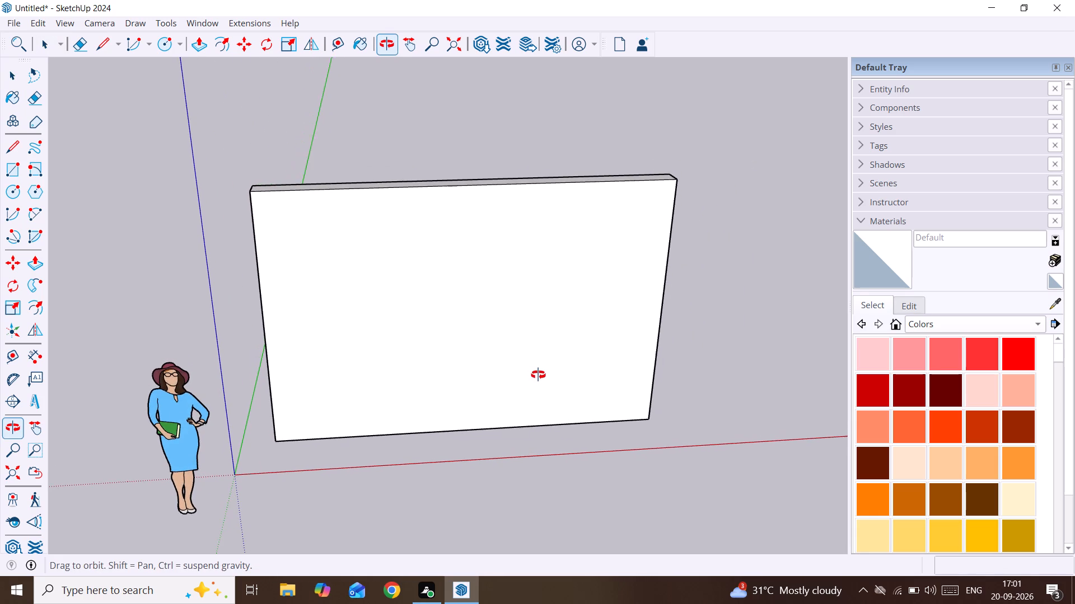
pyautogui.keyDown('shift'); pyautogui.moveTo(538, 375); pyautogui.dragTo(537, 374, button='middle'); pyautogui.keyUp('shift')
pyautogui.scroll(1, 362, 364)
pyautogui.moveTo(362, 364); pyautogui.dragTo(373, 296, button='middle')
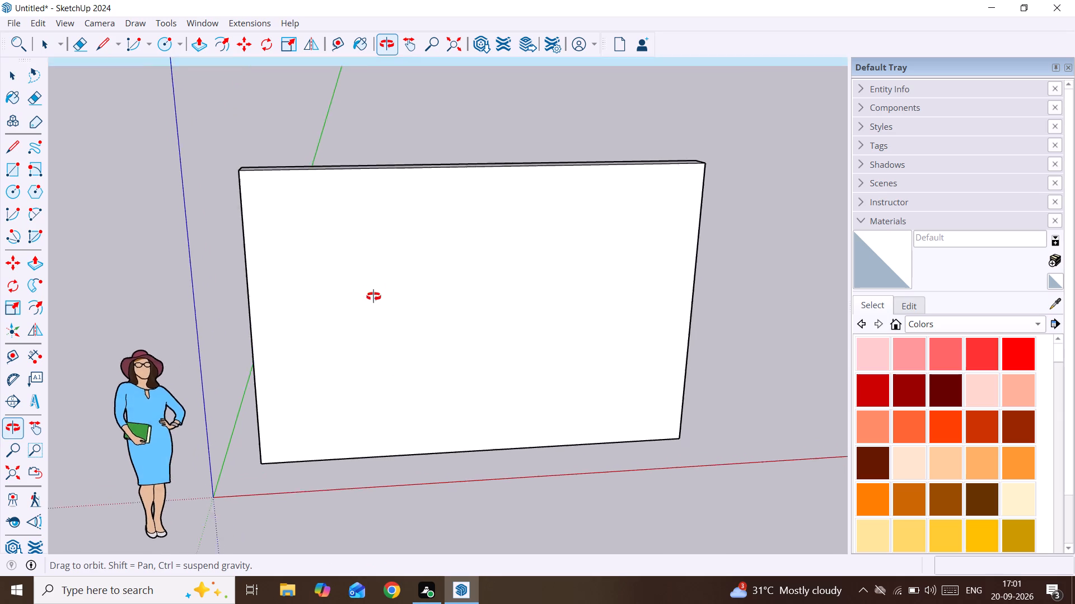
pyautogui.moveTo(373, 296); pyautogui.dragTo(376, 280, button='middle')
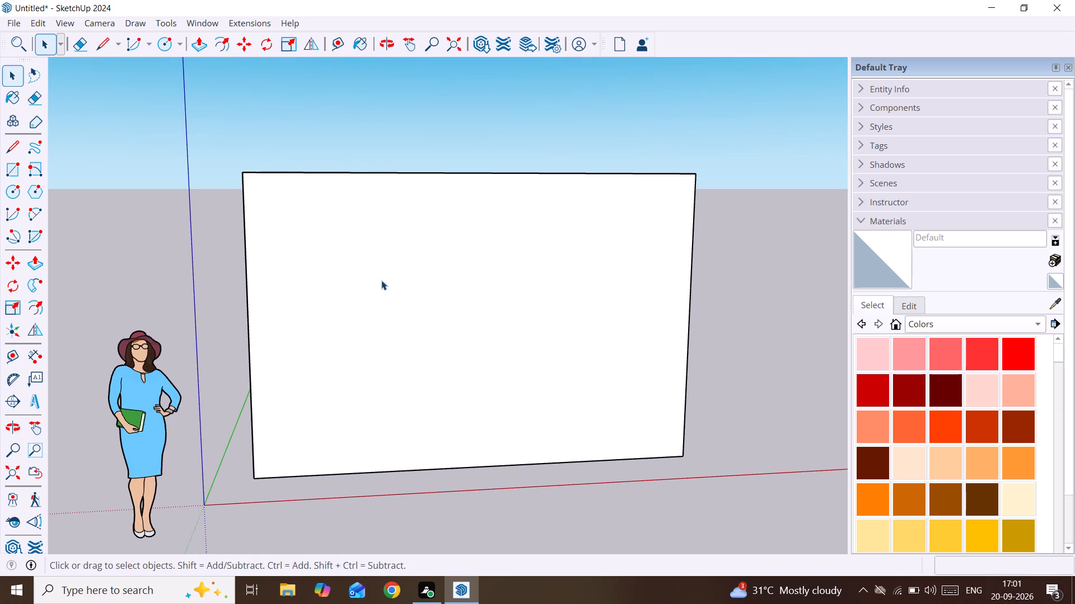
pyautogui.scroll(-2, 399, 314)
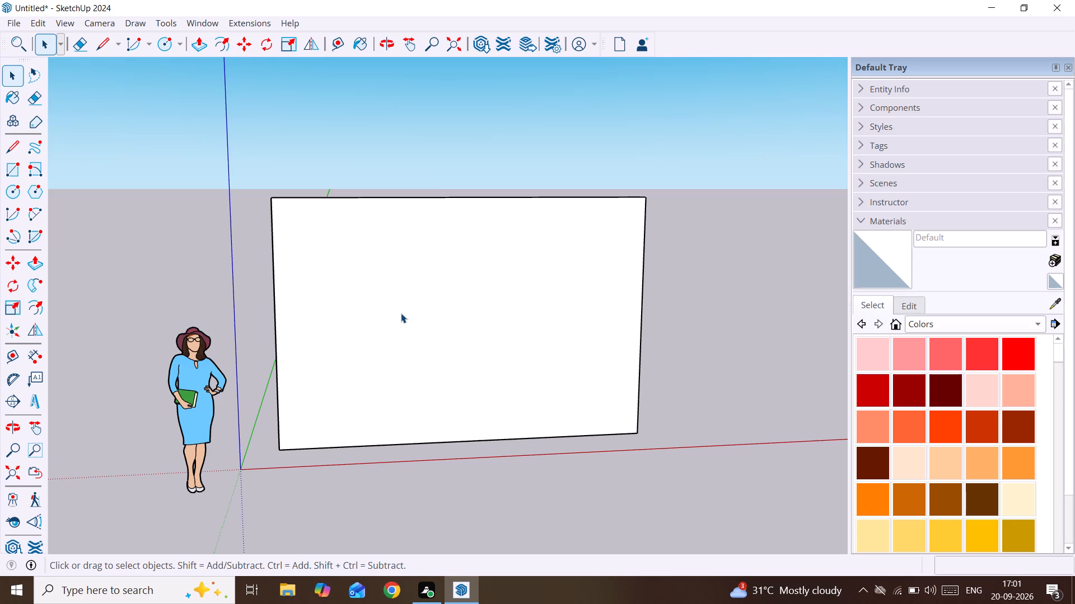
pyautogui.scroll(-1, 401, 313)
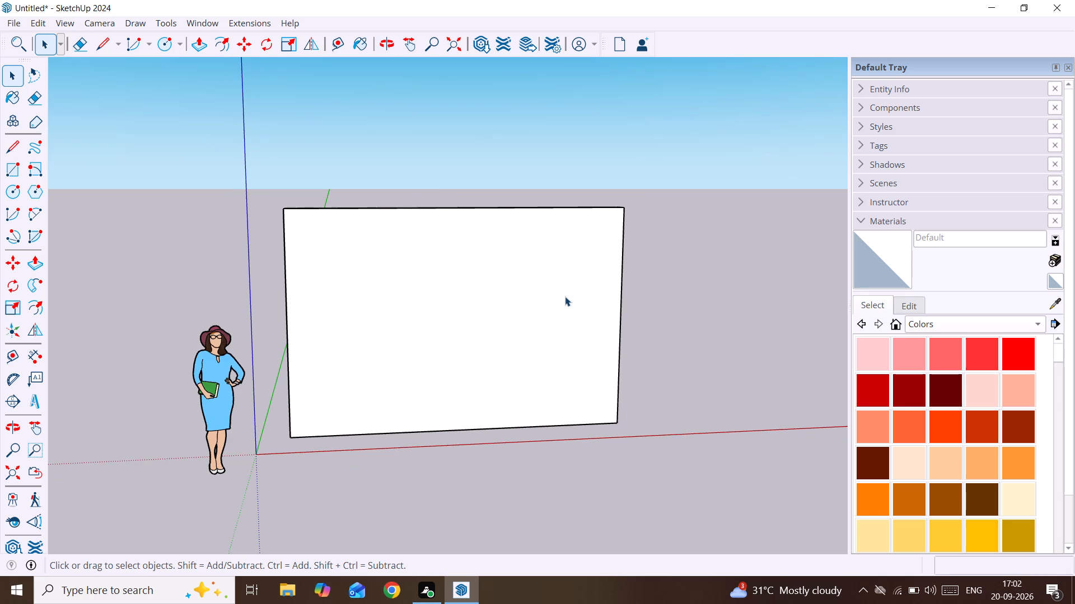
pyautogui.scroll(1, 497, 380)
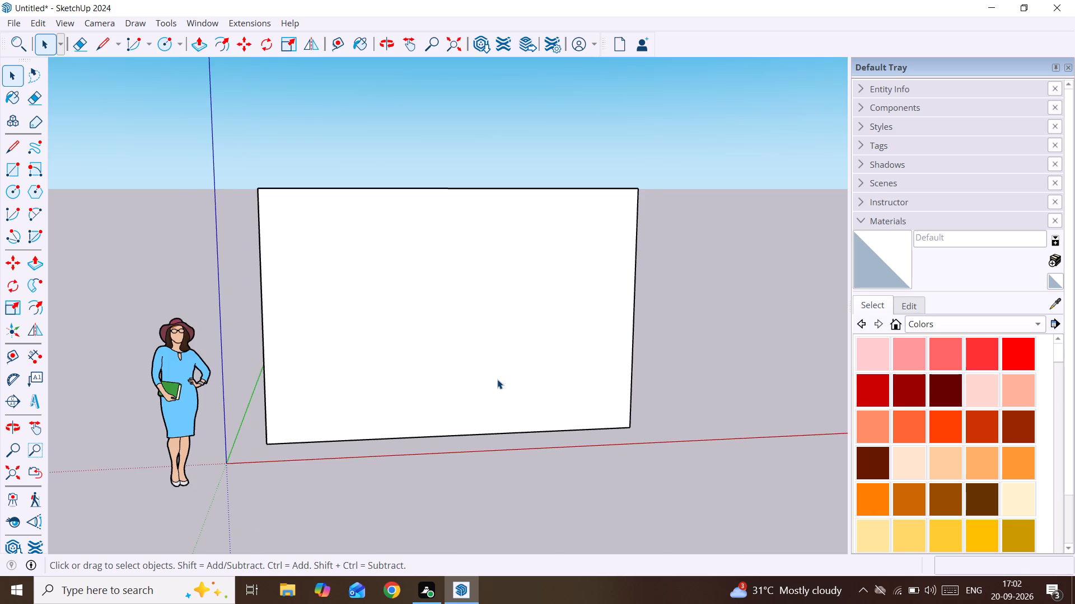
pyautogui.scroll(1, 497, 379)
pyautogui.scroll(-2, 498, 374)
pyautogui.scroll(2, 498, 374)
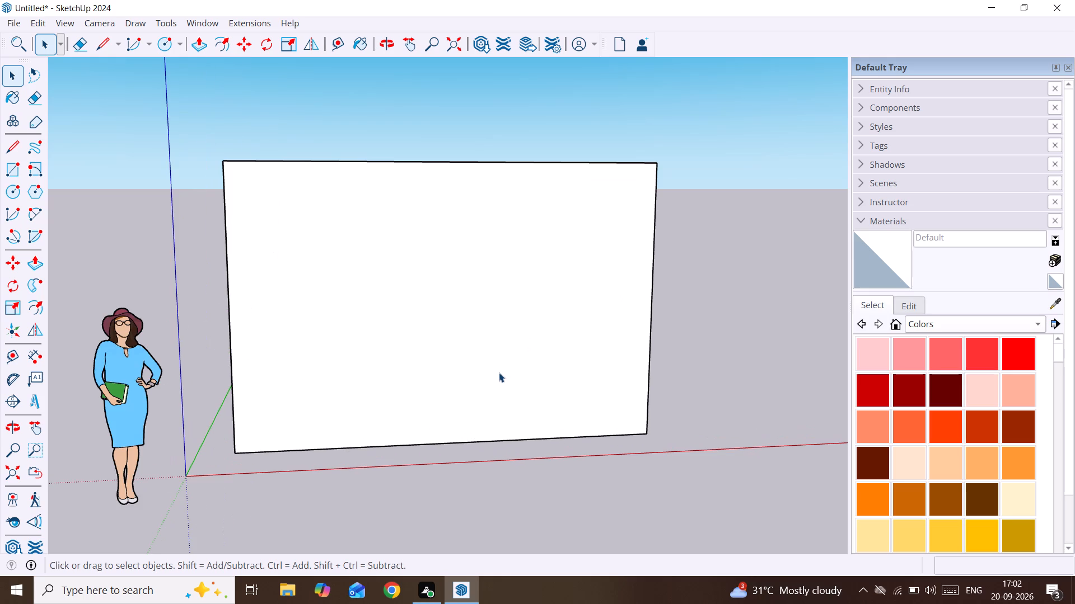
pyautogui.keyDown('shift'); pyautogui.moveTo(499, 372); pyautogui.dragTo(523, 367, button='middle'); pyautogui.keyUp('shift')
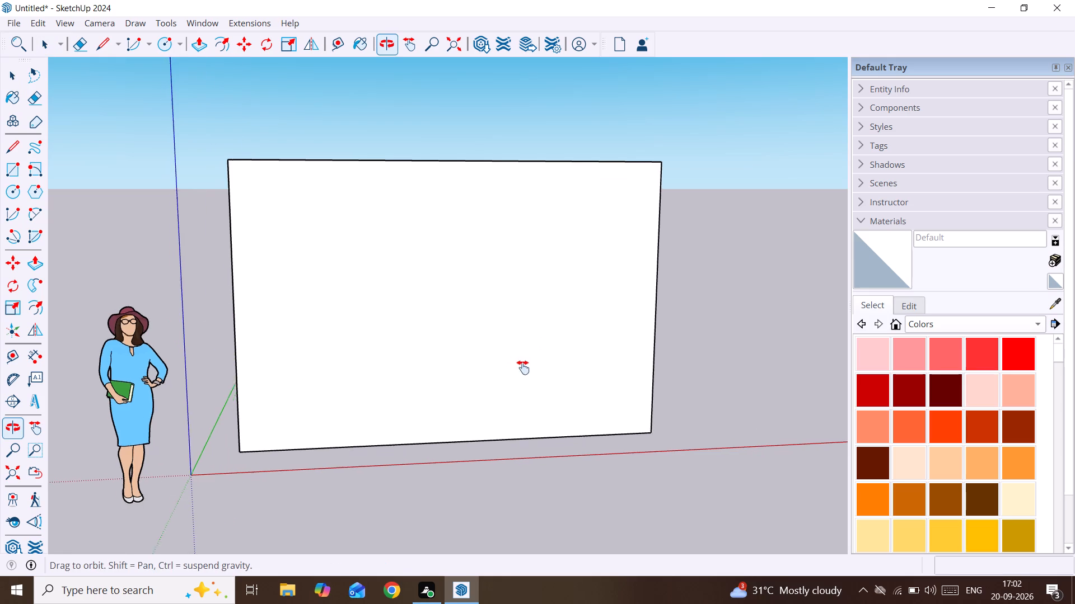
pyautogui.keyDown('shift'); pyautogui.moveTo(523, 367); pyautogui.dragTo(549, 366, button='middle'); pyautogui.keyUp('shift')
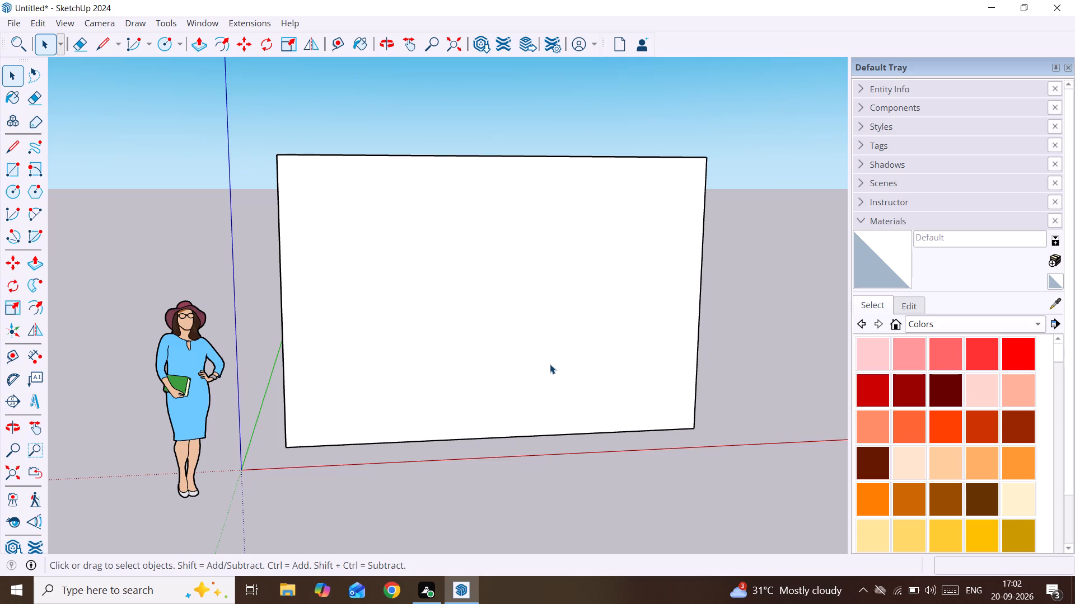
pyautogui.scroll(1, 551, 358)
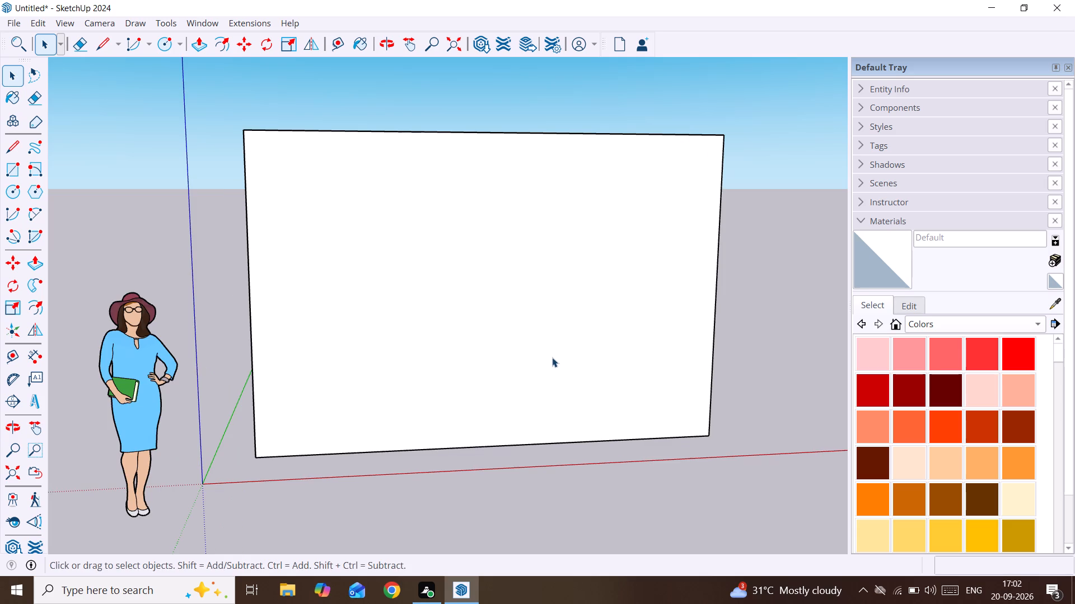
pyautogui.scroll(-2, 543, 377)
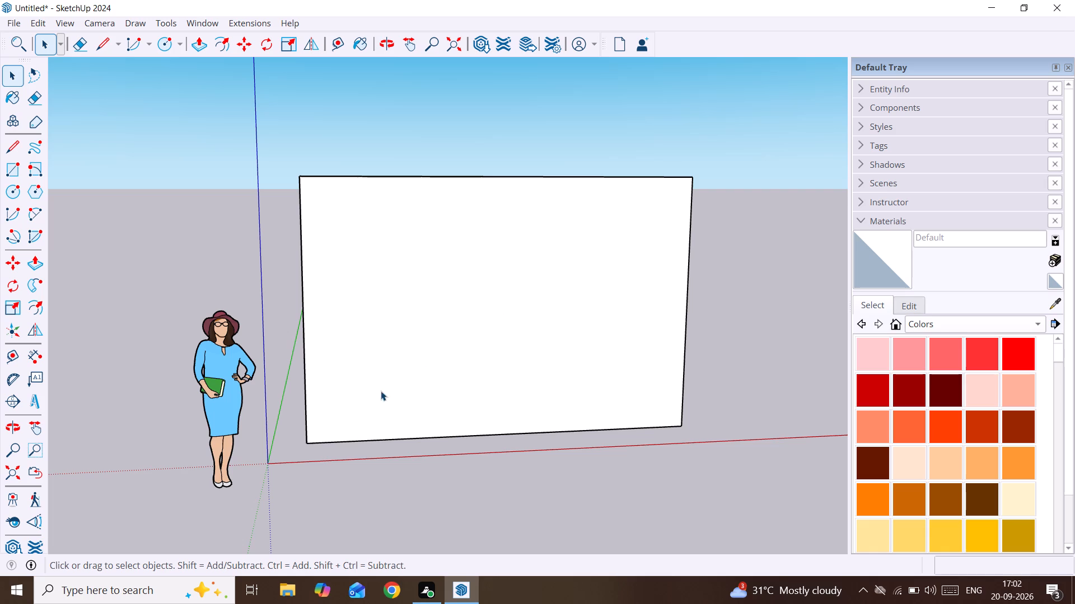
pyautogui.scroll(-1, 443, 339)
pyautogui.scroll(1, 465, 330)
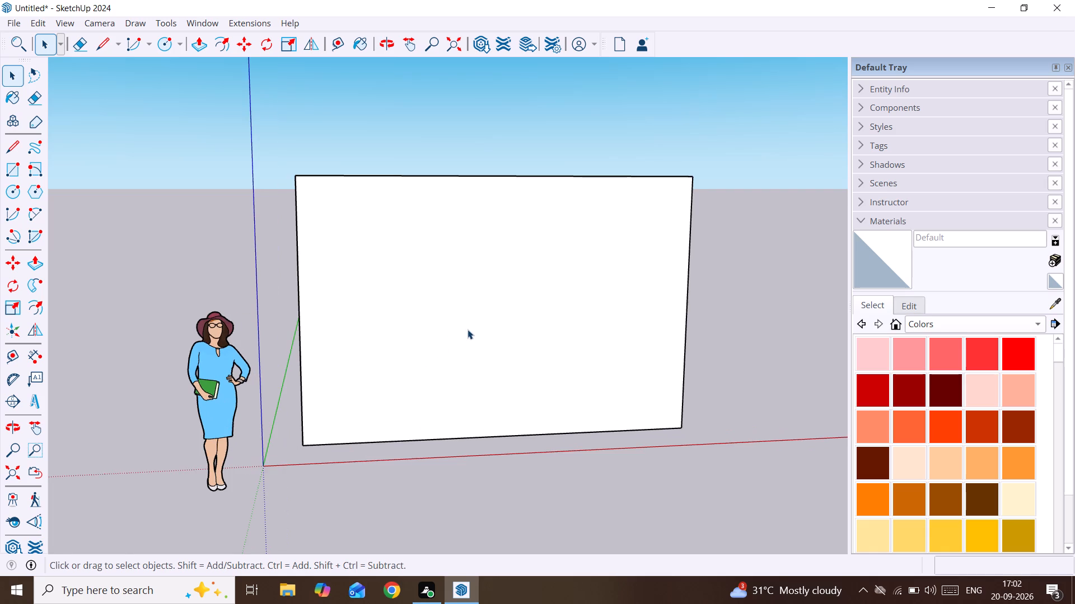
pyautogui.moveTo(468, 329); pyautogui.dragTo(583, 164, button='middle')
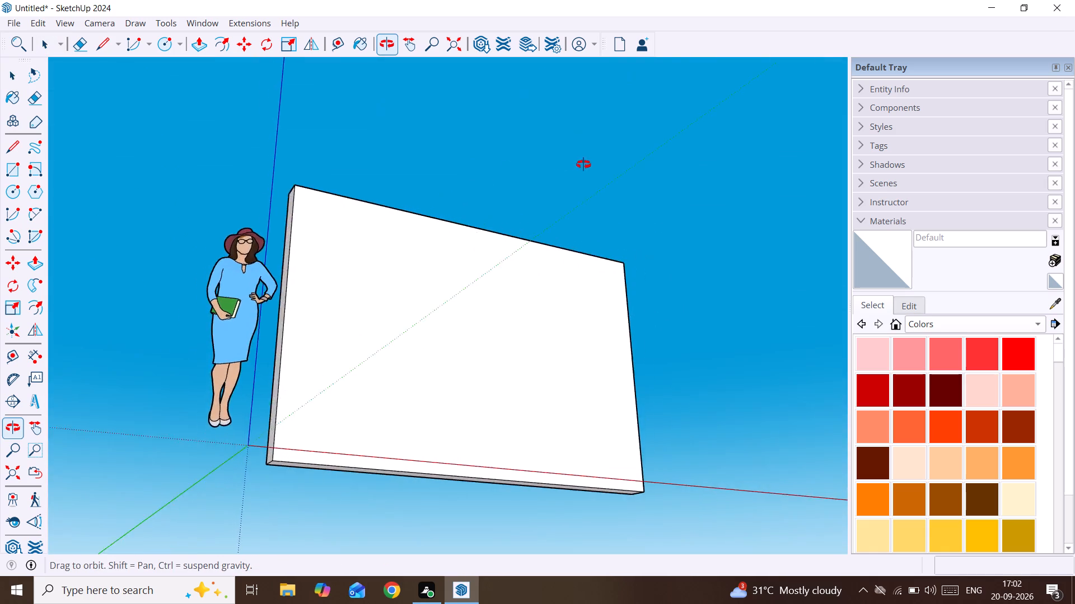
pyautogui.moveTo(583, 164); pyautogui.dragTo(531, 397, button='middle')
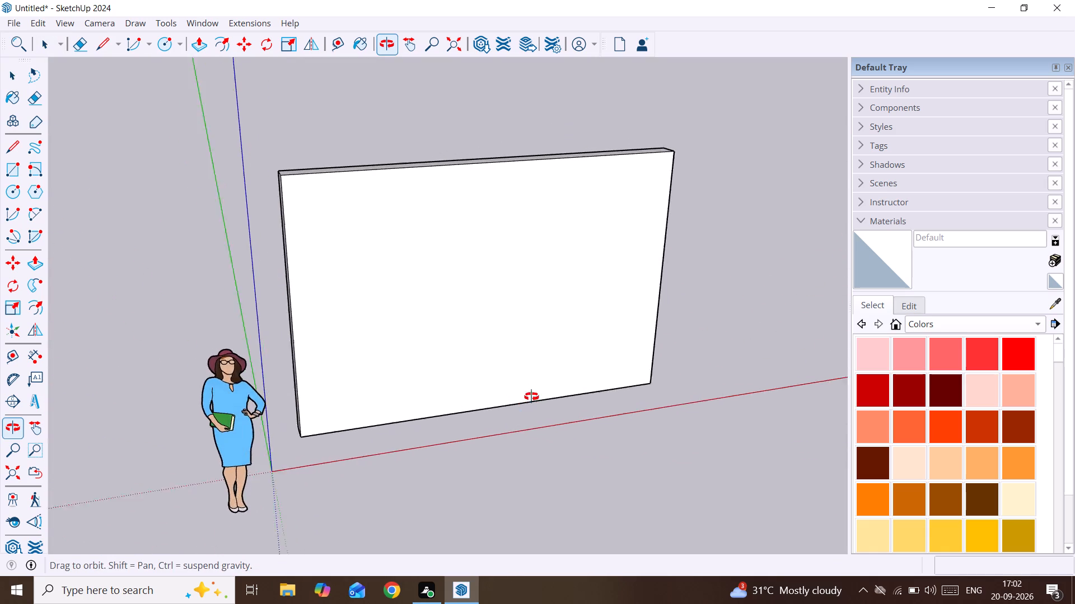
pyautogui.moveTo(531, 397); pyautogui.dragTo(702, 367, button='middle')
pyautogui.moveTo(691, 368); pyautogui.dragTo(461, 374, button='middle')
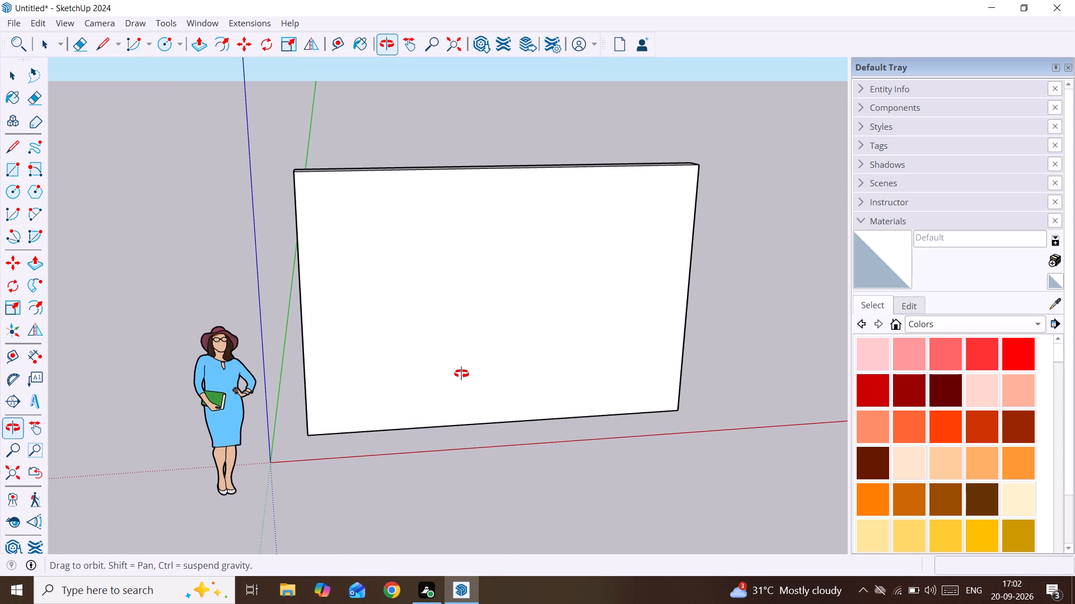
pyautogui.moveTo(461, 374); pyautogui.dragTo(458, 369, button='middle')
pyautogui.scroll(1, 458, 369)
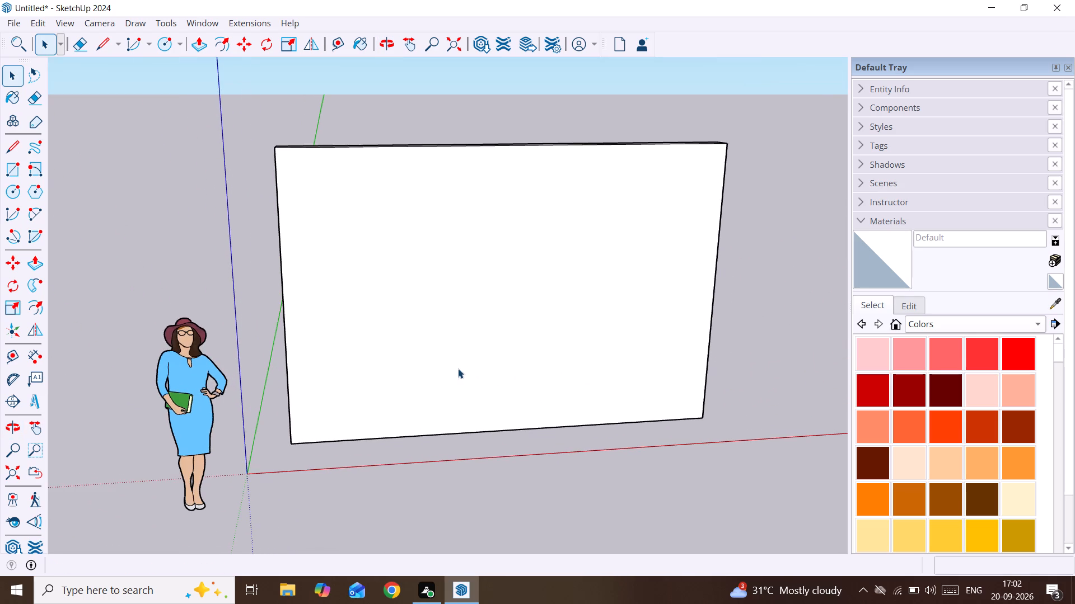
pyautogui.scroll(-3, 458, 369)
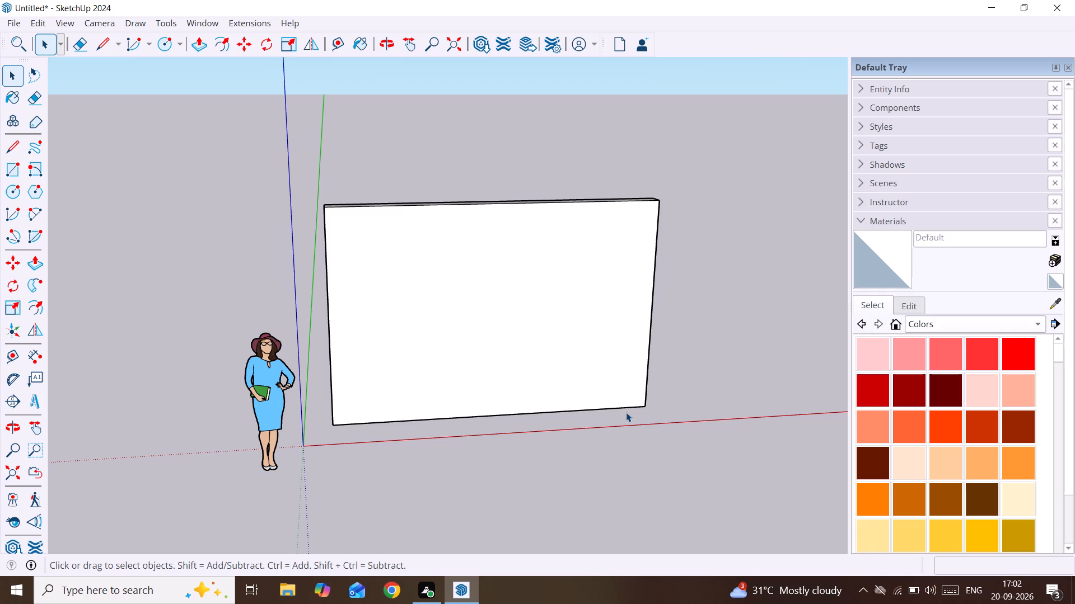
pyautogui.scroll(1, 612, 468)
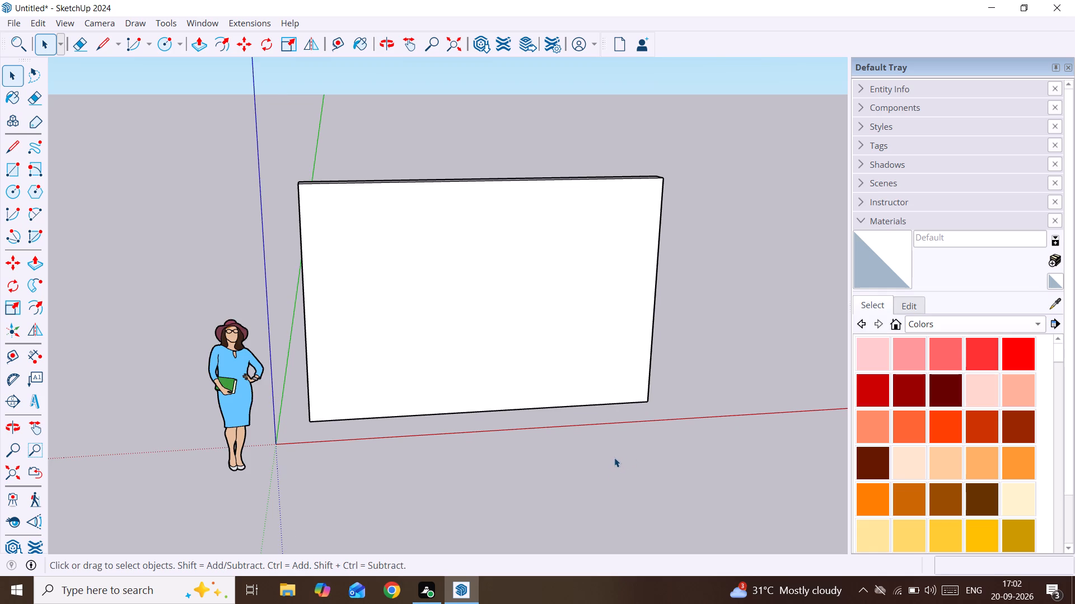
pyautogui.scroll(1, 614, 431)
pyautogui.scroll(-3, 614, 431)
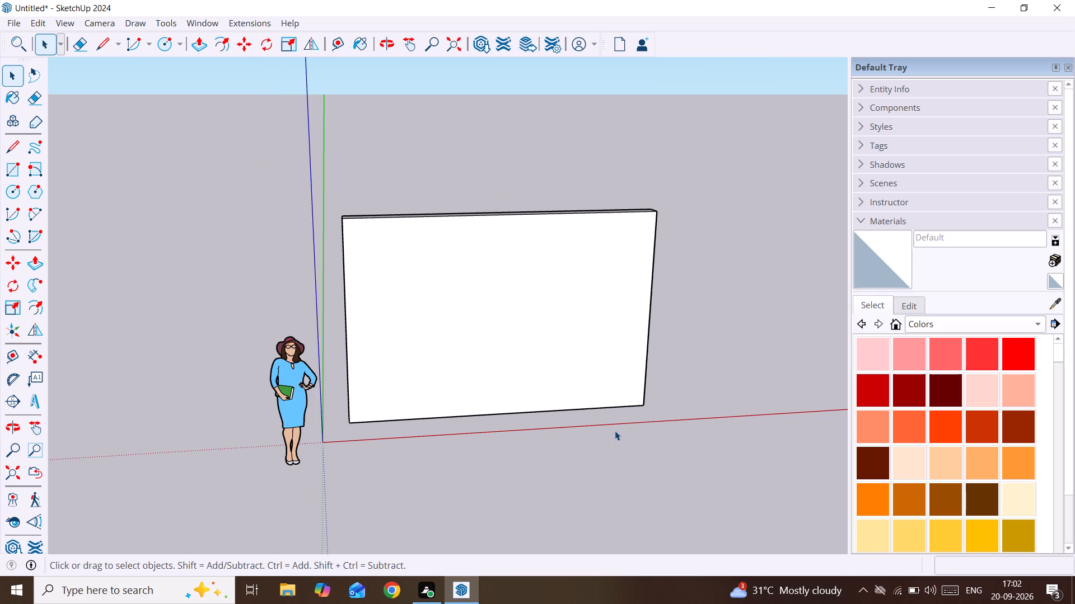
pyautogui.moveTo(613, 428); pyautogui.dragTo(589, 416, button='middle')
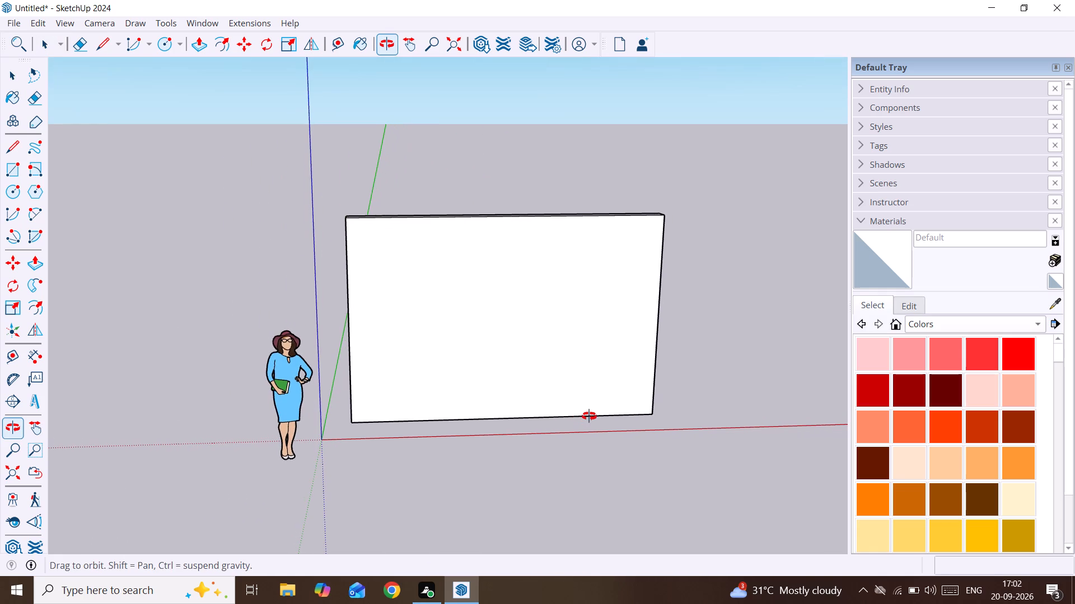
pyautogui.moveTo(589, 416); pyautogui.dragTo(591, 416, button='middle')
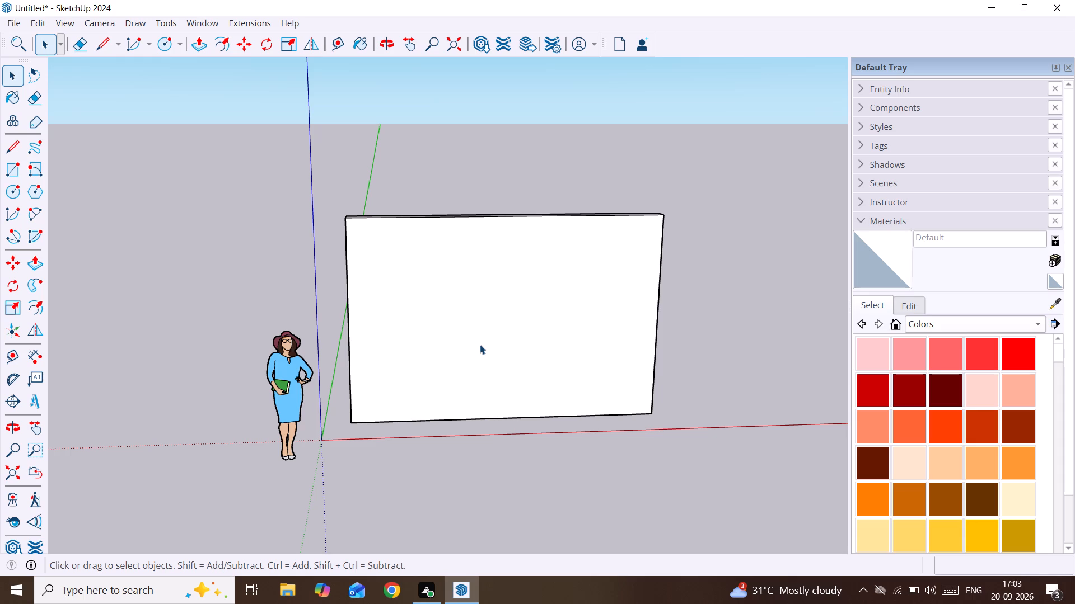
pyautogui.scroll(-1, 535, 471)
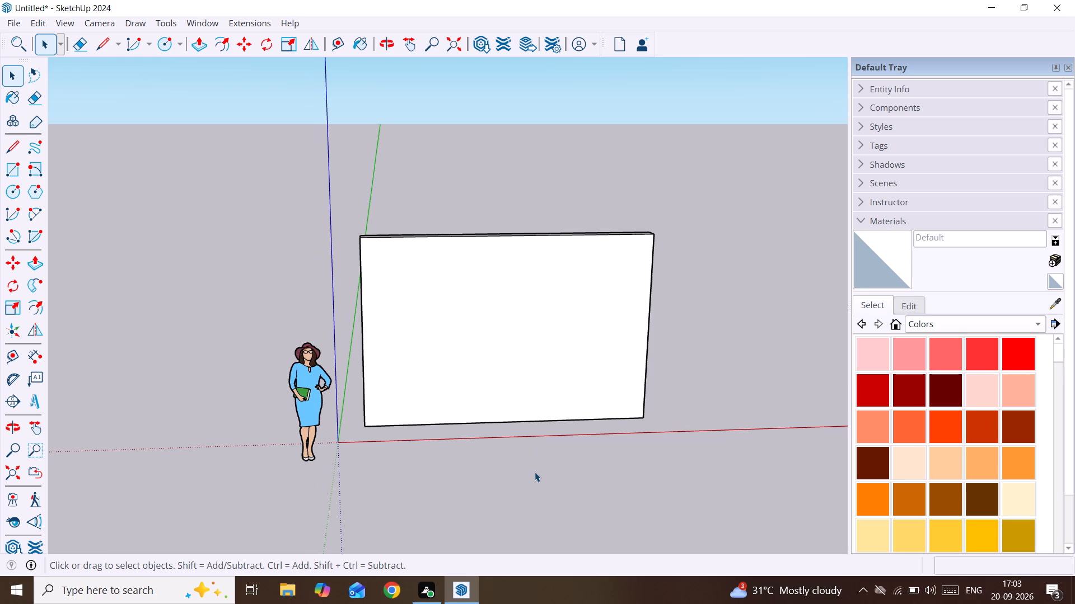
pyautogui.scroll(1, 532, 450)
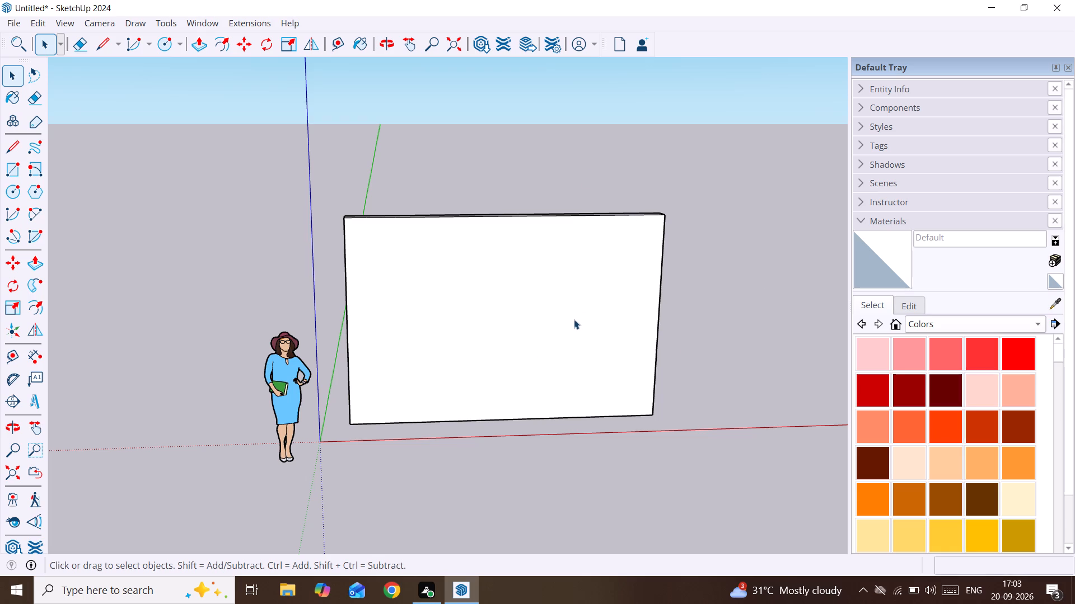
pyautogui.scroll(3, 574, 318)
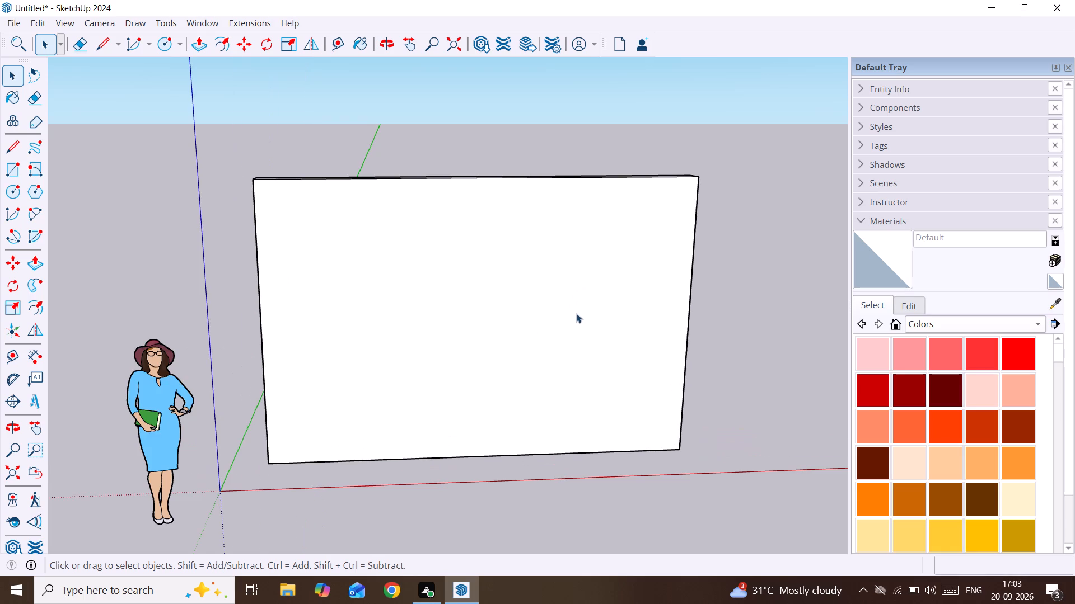
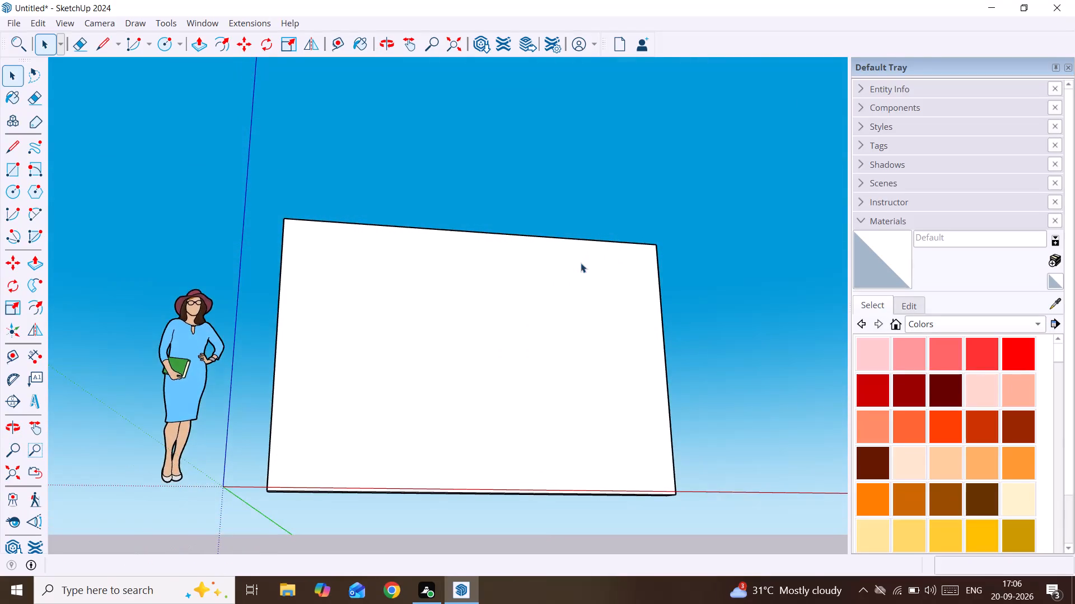
# Examine the plain back wall from the front, from above and from both ends, including its thickness.
pyautogui.scroll(-2, 584, 279)
pyautogui.scroll(-2, 530, 470)
pyautogui.moveTo(495, 486); pyautogui.dragTo(495, 485, button='middle')
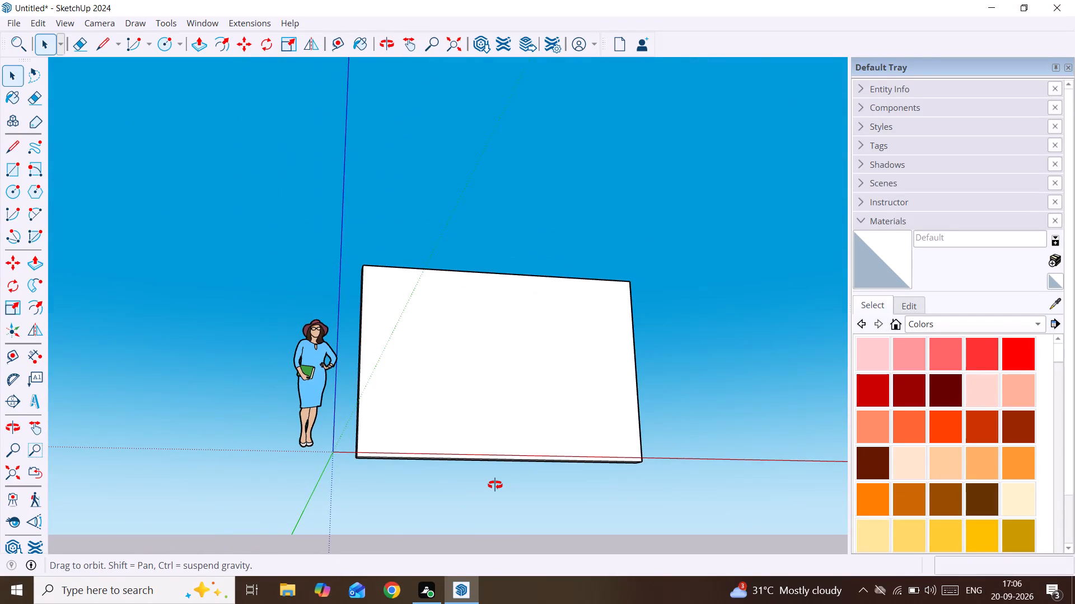
pyautogui.moveTo(495, 485); pyautogui.dragTo(464, 554, button='middle')
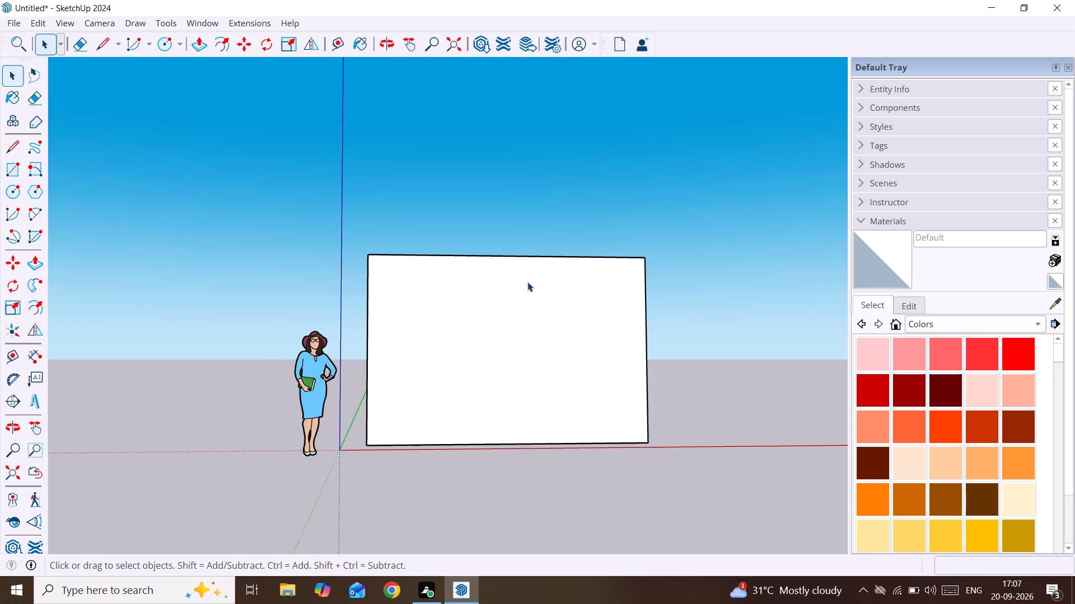
pyautogui.scroll(-1, 533, 285)
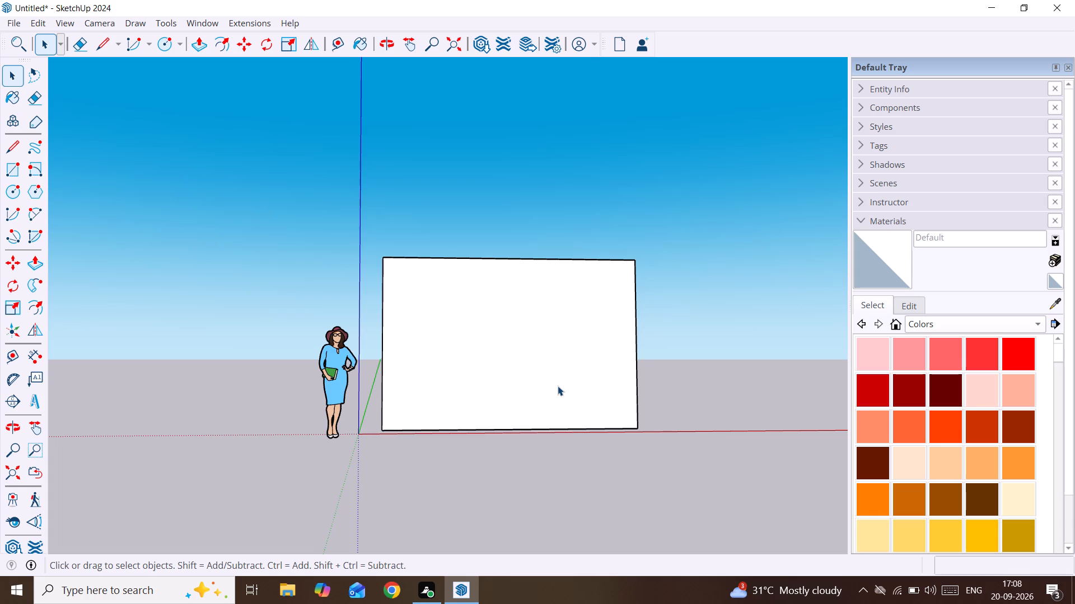
pyautogui.scroll(2, 555, 386)
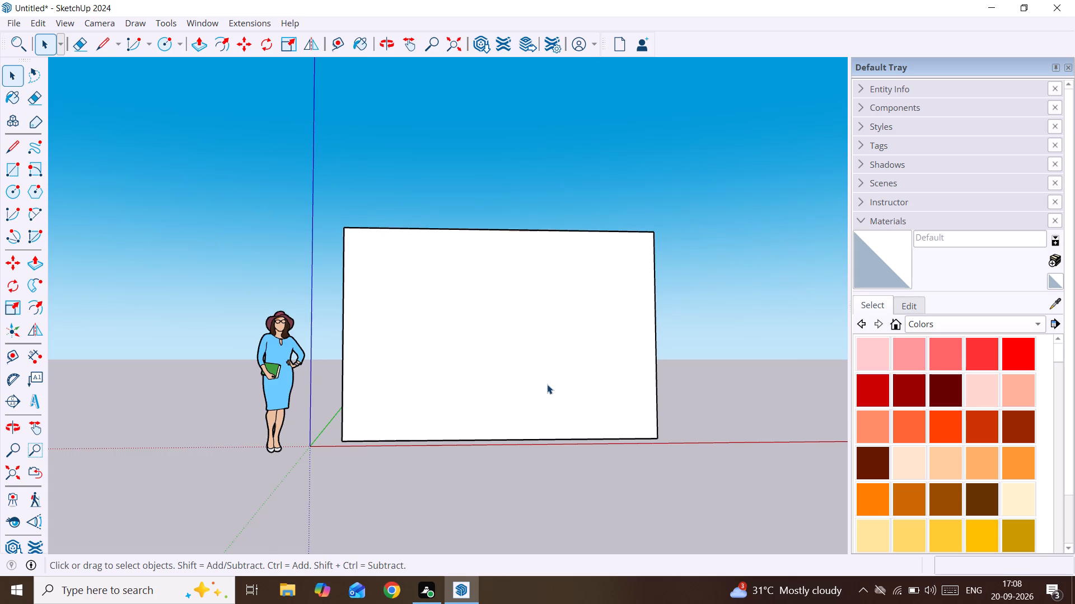
pyautogui.scroll(-1, 546, 383)
pyautogui.moveTo(546, 382); pyautogui.dragTo(629, 514, button='middle')
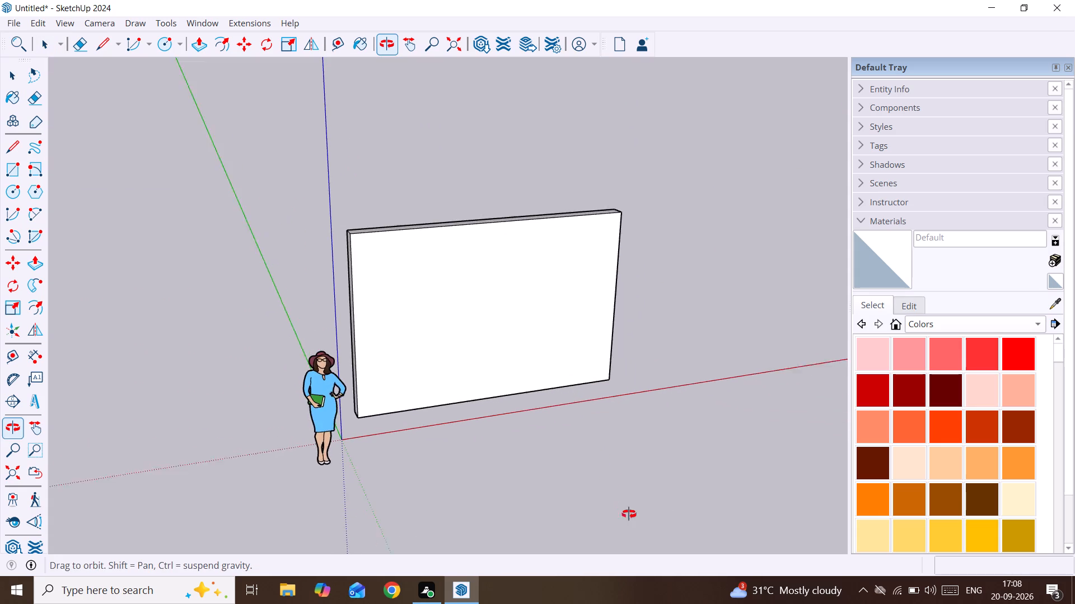
pyautogui.moveTo(629, 514); pyautogui.dragTo(653, 530, button='middle')
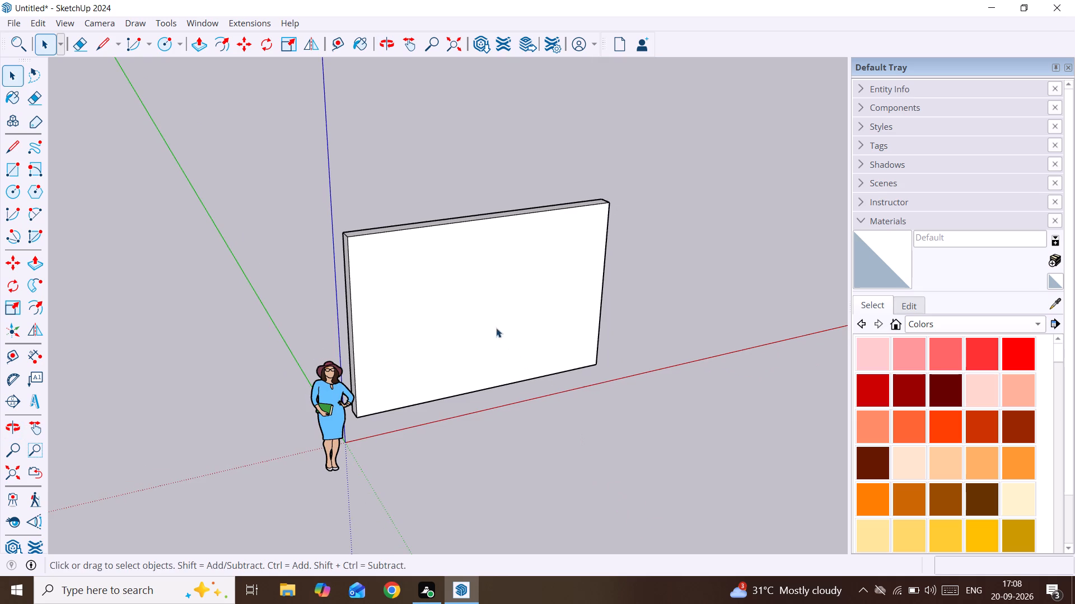
pyautogui.click(448, 275)
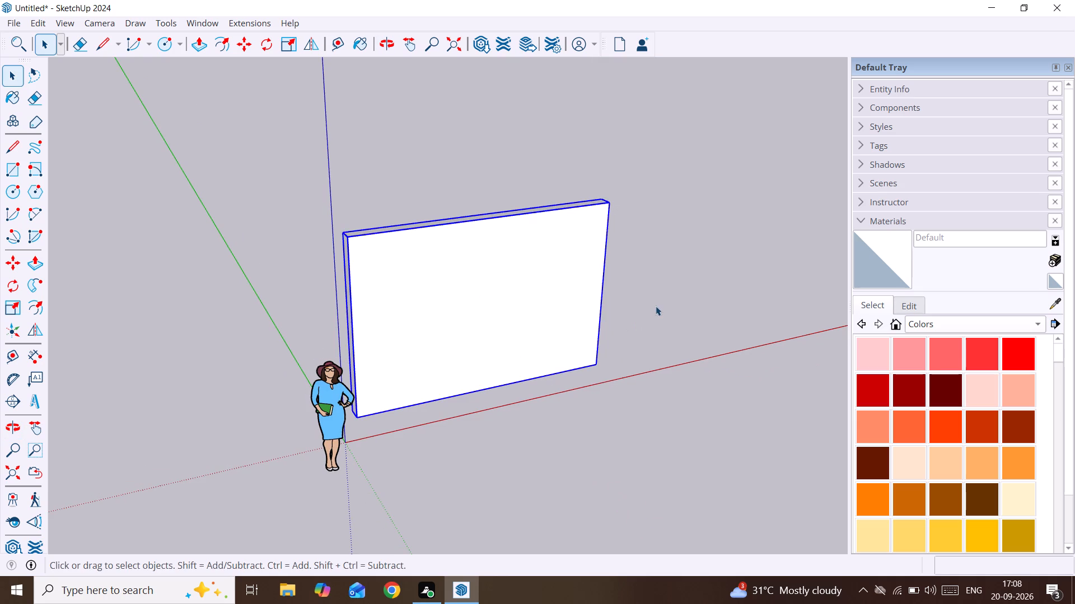
pyautogui.click(656, 305)
pyautogui.scroll(1, 568, 441)
pyautogui.moveTo(568, 441); pyautogui.dragTo(541, 427, button='middle')
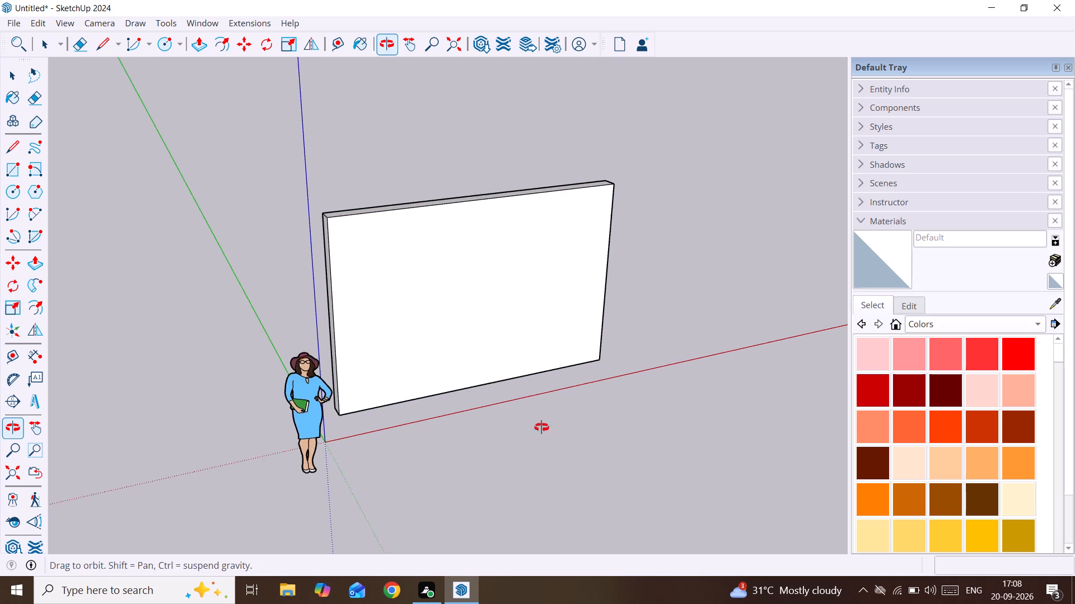
pyautogui.moveTo(541, 427); pyautogui.dragTo(498, 427, button='middle')
pyautogui.middleClick(498, 417)
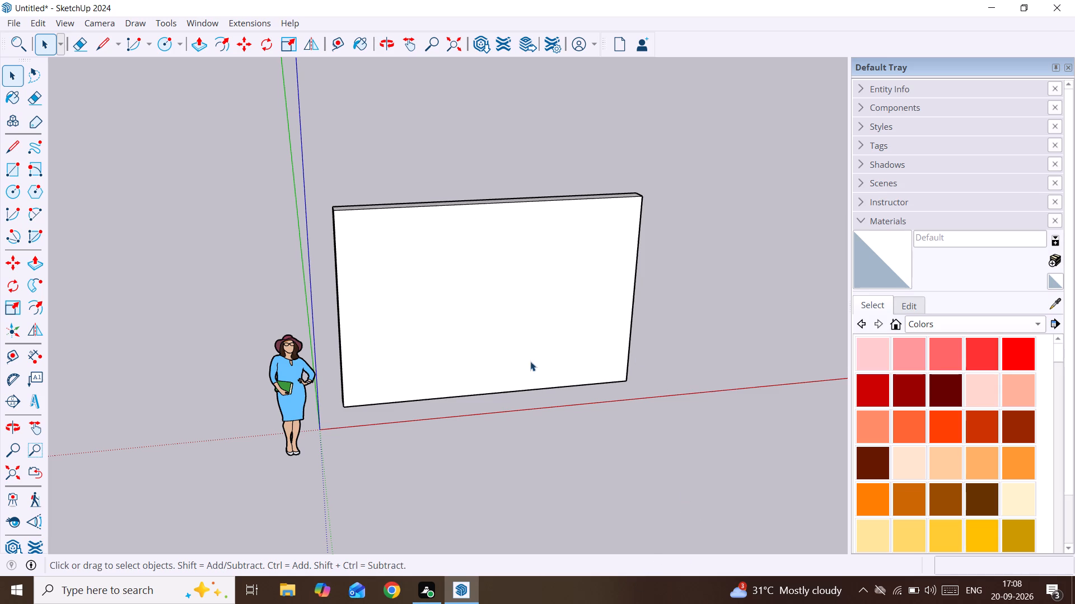
pyautogui.scroll(1, 547, 385)
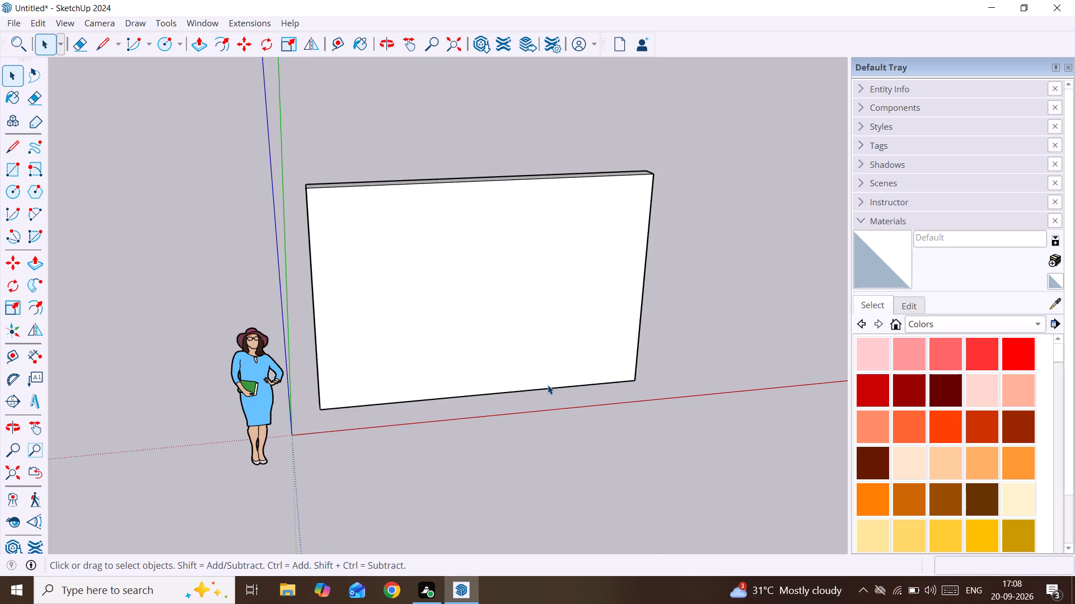
pyautogui.scroll(-2, 548, 388)
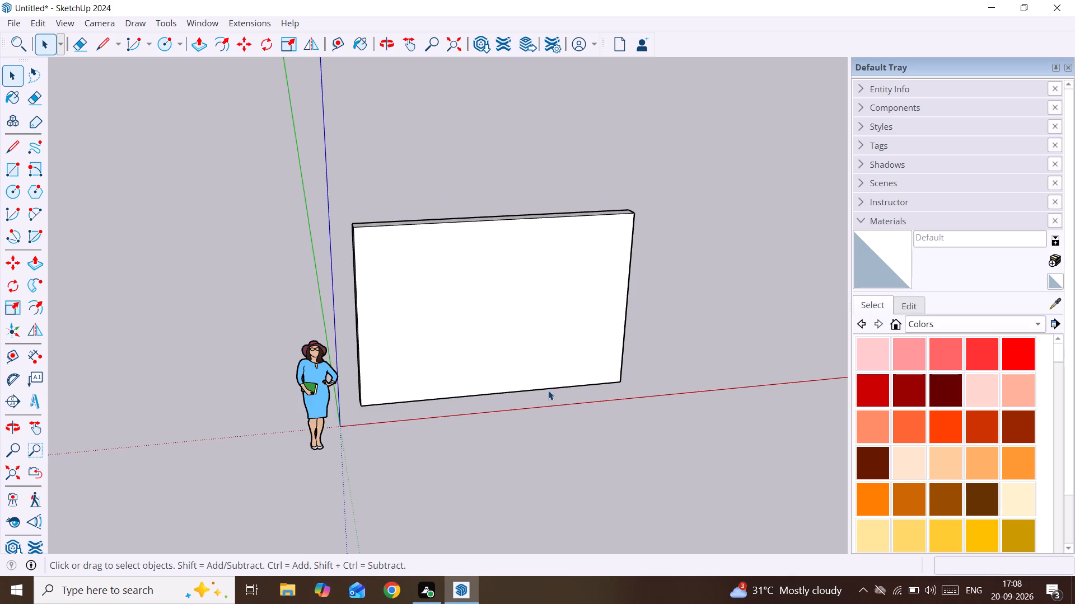
pyautogui.scroll(2, 548, 390)
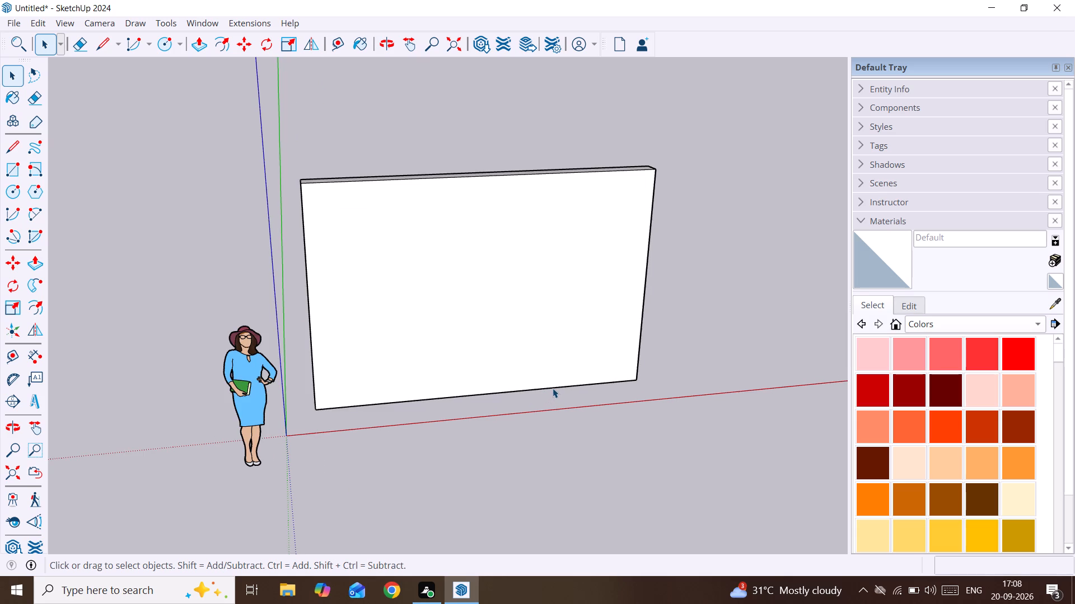
pyautogui.scroll(2, 551, 362)
pyautogui.moveTo(541, 320); pyautogui.dragTo(490, 181, button='middle')
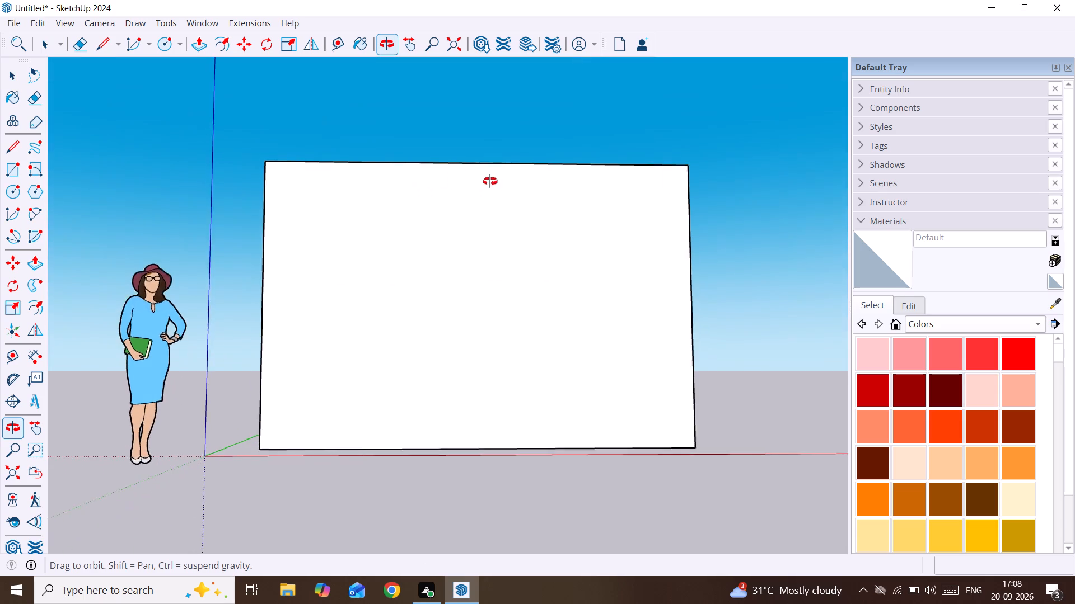
pyautogui.moveTo(490, 181); pyautogui.dragTo(203, 380, button='middle')
pyautogui.moveTo(75, 319); pyautogui.dragTo(330, 331, button='middle')
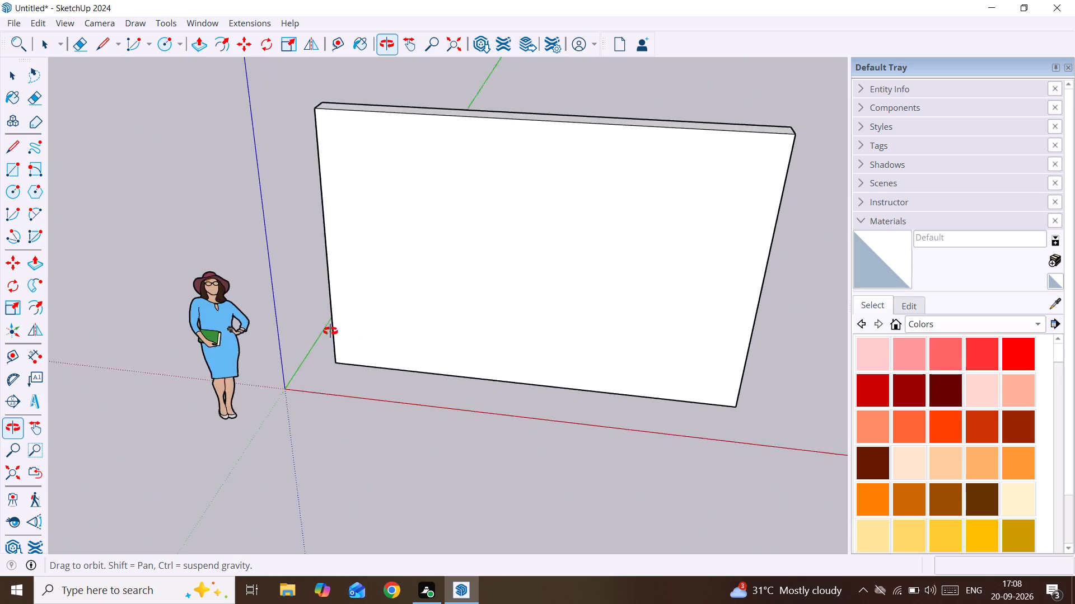
pyautogui.moveTo(330, 331); pyautogui.dragTo(444, 343, button='middle')
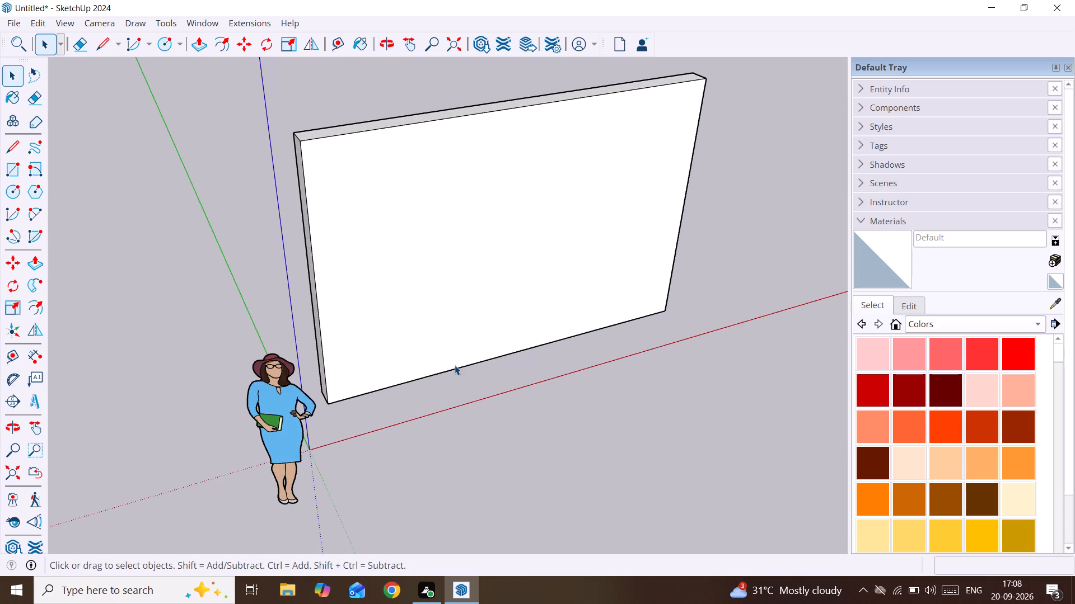
pyautogui.scroll(1, 516, 394)
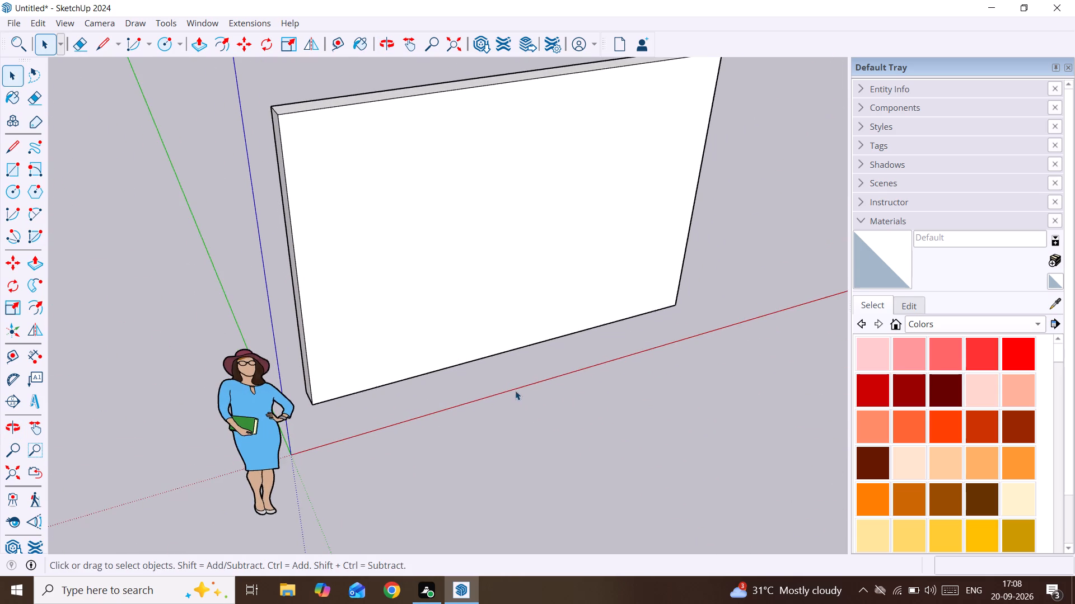
pyautogui.moveTo(515, 389); pyautogui.dragTo(450, 193, button='middle')
pyautogui.scroll(-2, 465, 241)
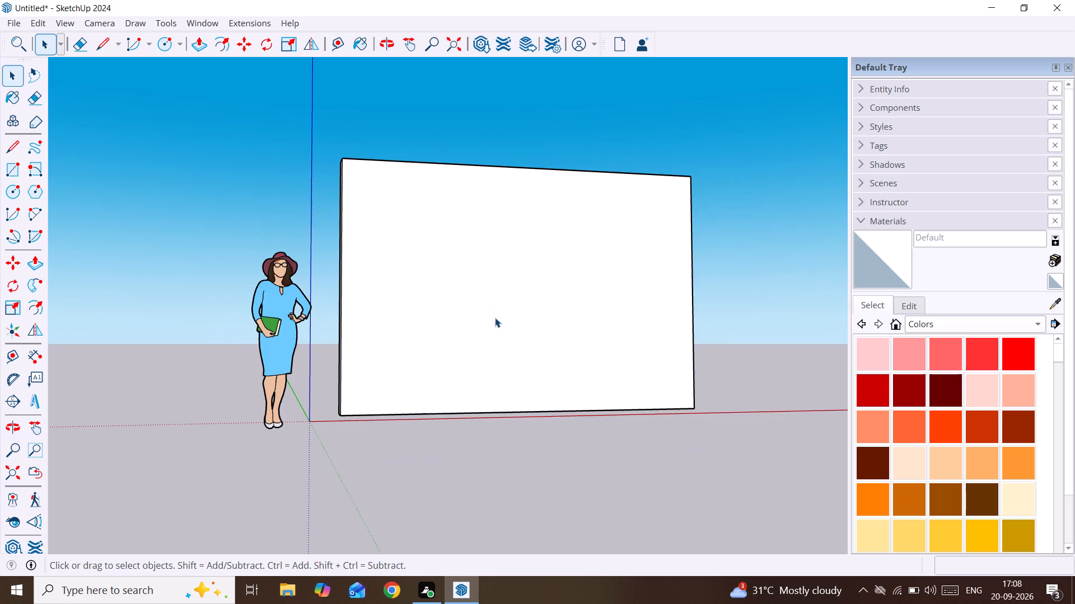
pyautogui.scroll(-2, 497, 321)
pyautogui.scroll(1, 434, 491)
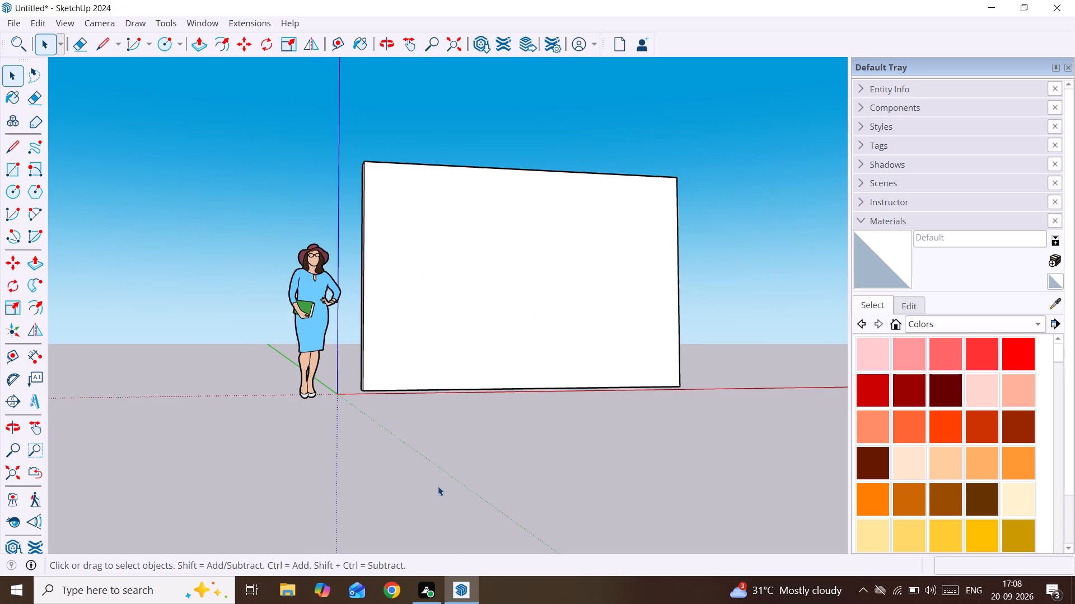
pyautogui.scroll(1, 443, 482)
pyautogui.moveTo(450, 471); pyautogui.dragTo(505, 499, button='middle')
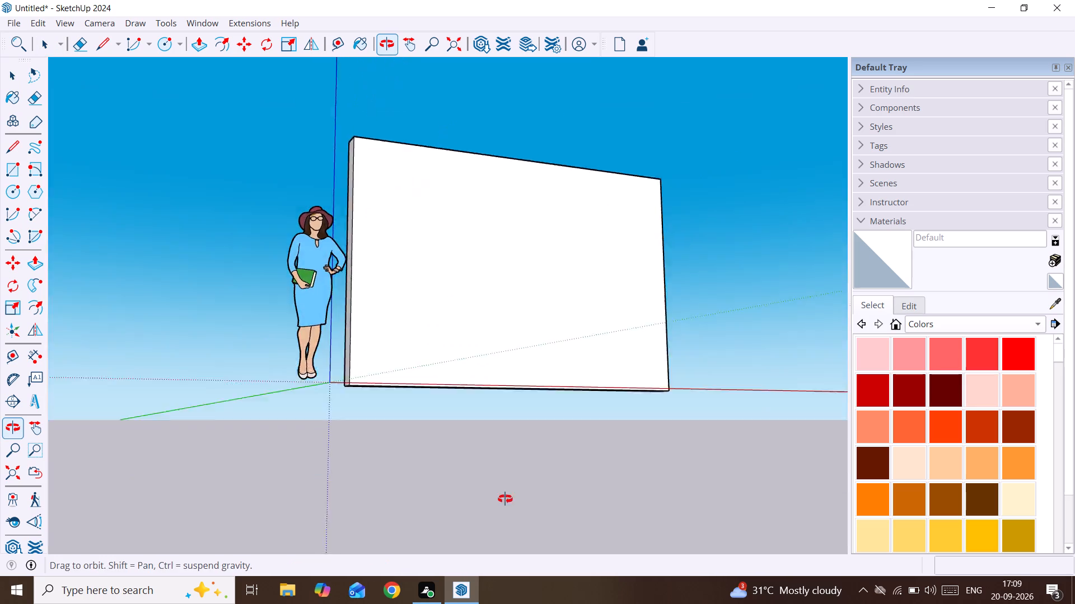
pyautogui.moveTo(505, 499); pyautogui.dragTo(392, 600, button='middle')
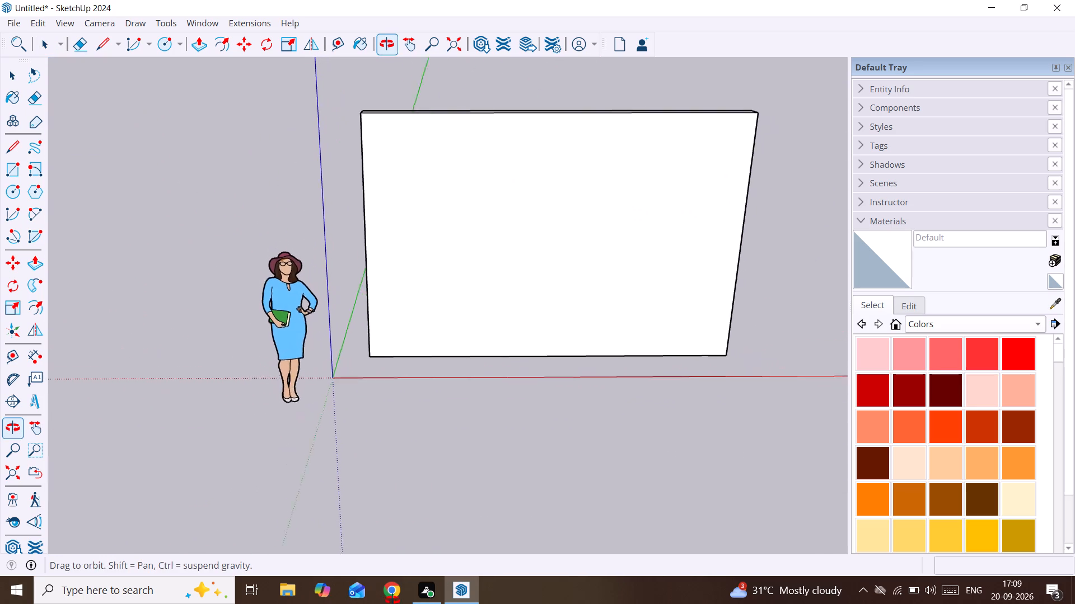
pyautogui.moveTo(392, 600); pyautogui.dragTo(403, 598, button='middle')
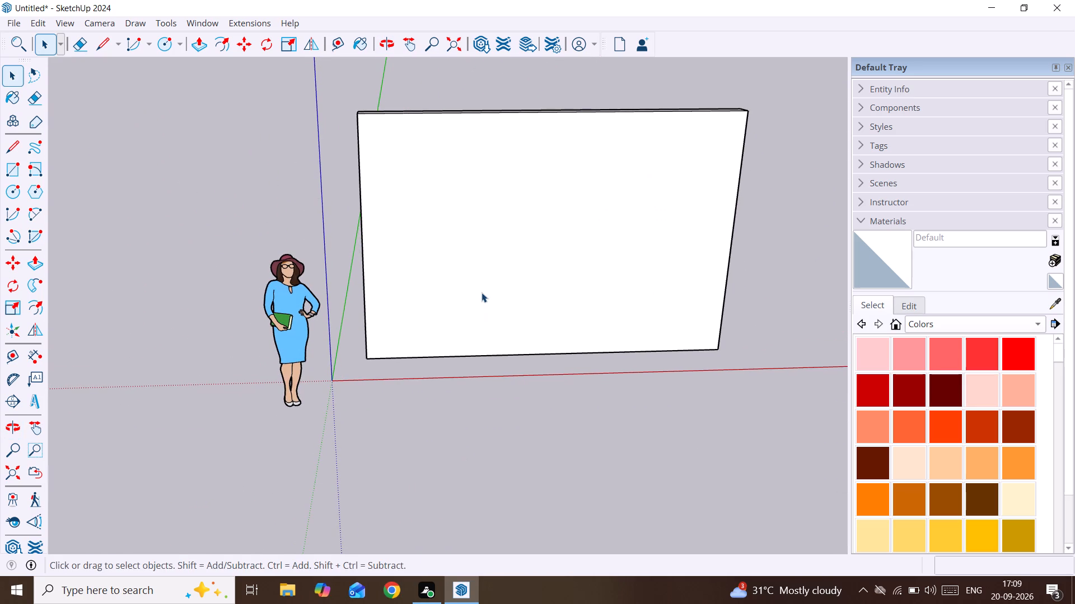
pyautogui.scroll(1, 546, 356)
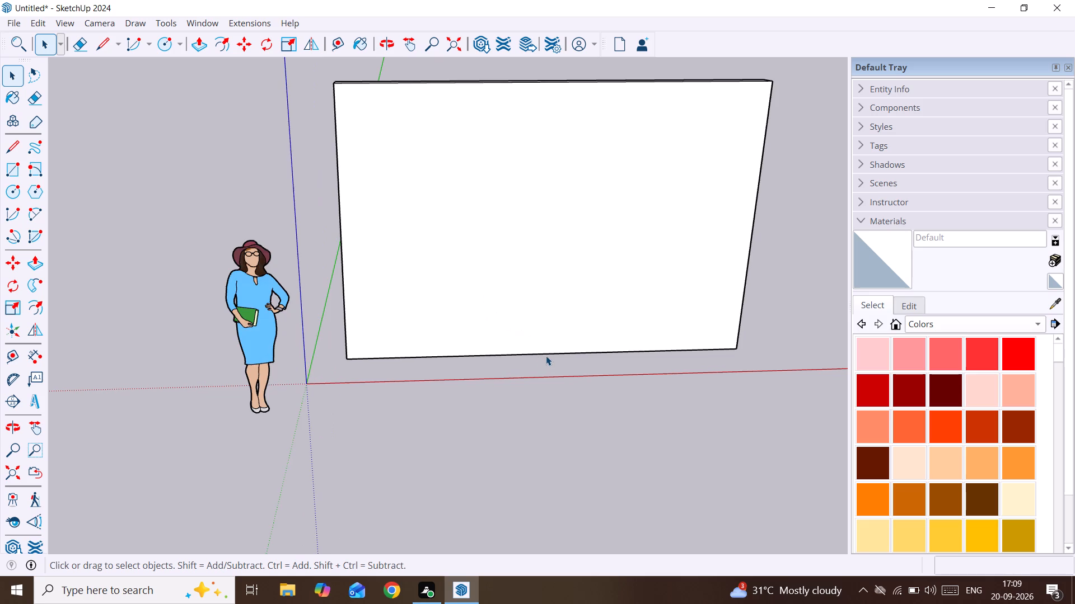
pyautogui.scroll(-2, 515, 303)
pyautogui.moveTo(677, 353); pyautogui.dragTo(679, 359, button='middle')
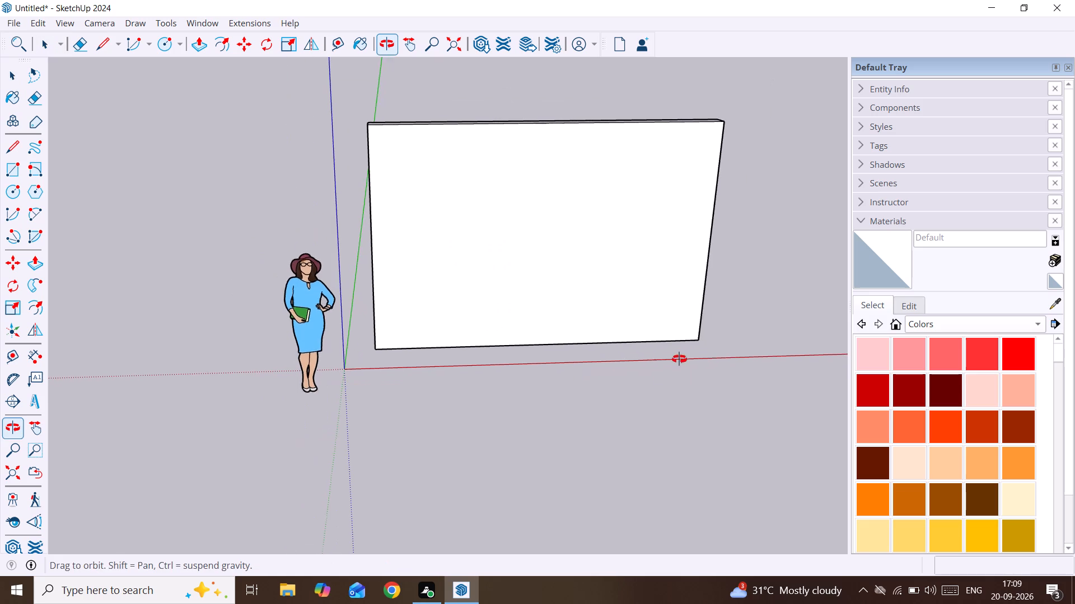
pyautogui.moveTo(679, 359); pyautogui.dragTo(667, 478, button='middle')
pyautogui.scroll(1, 571, 318)
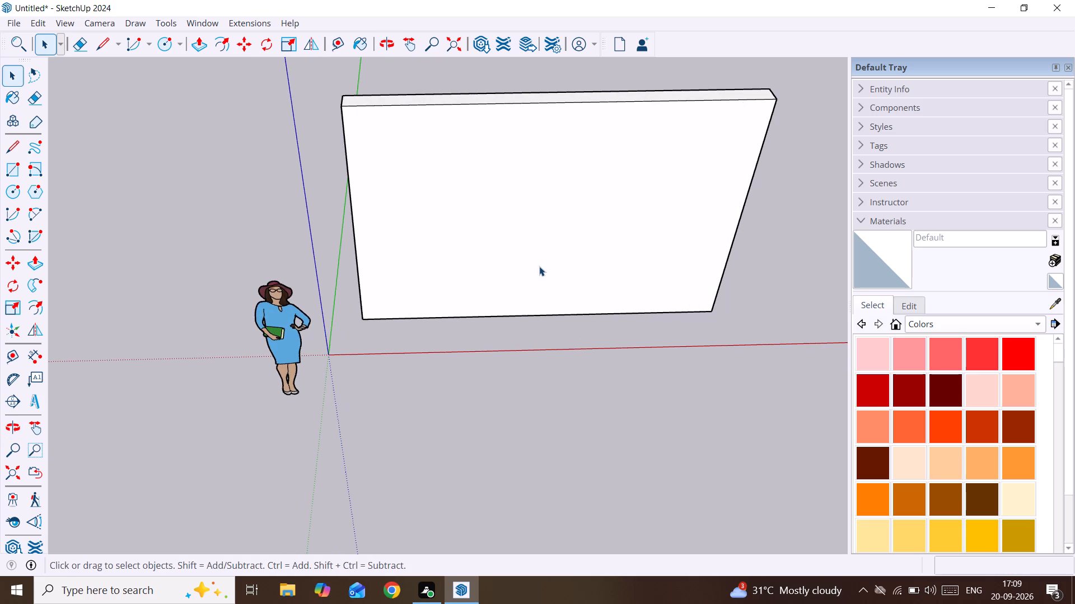
pyautogui.scroll(1, 548, 272)
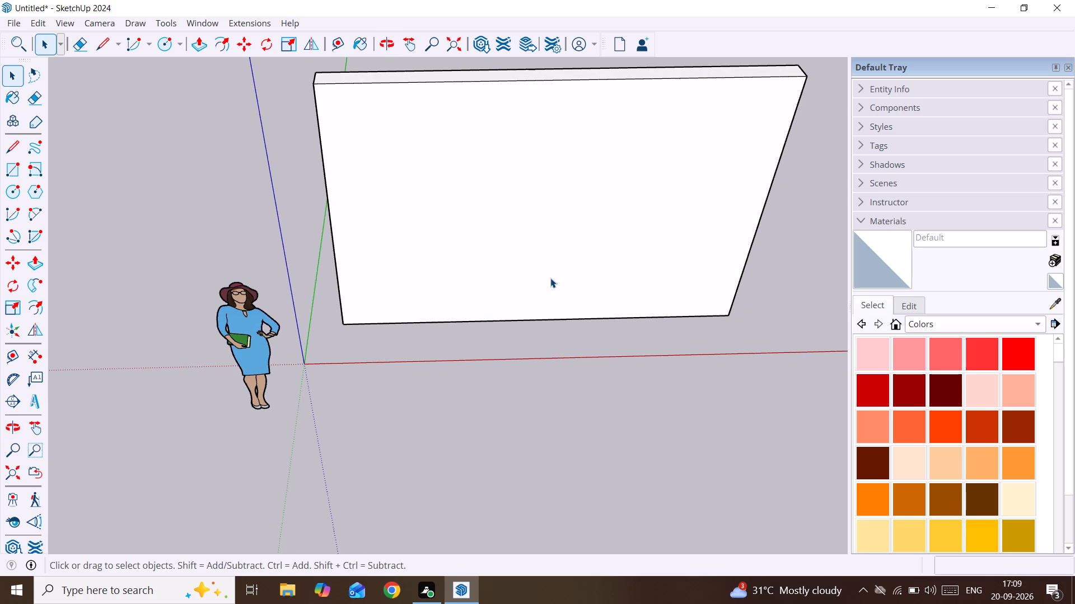
pyautogui.scroll(1, 550, 278)
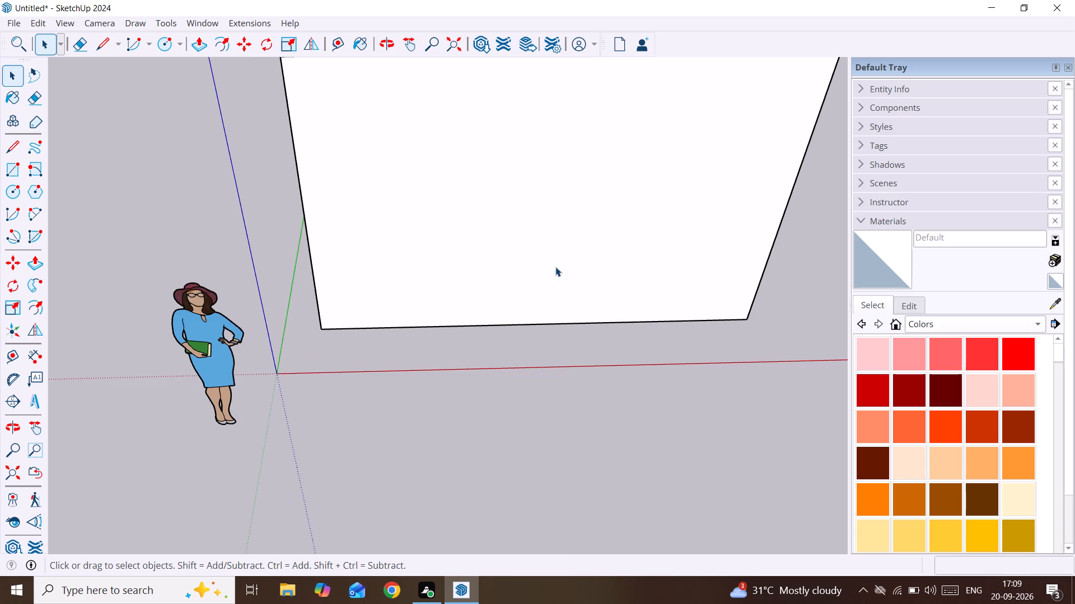
pyautogui.scroll(1, 555, 267)
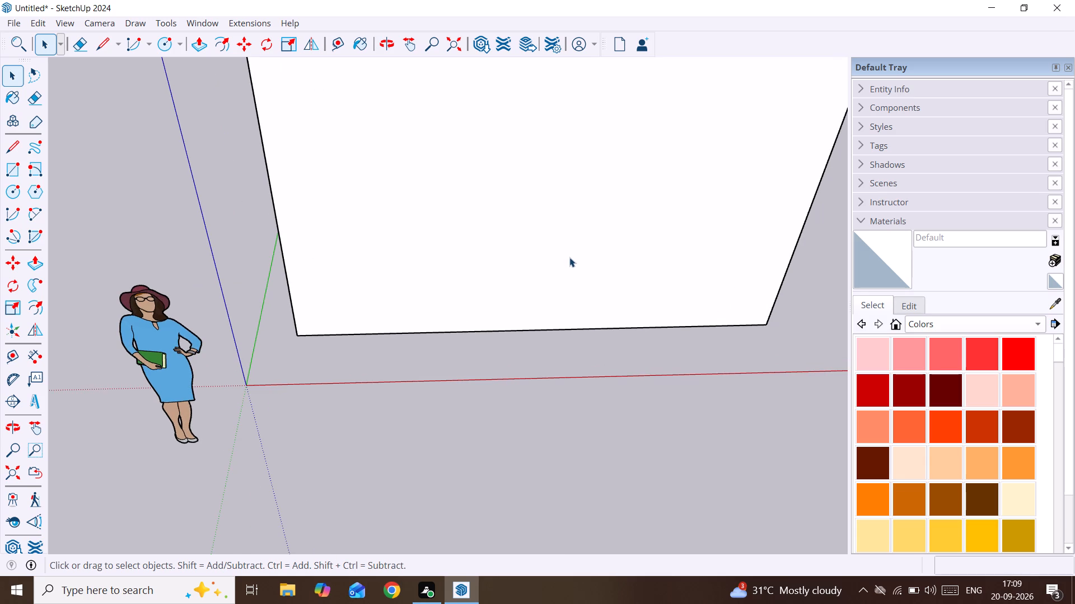
pyautogui.scroll(1, 569, 257)
pyautogui.scroll(-7, 569, 257)
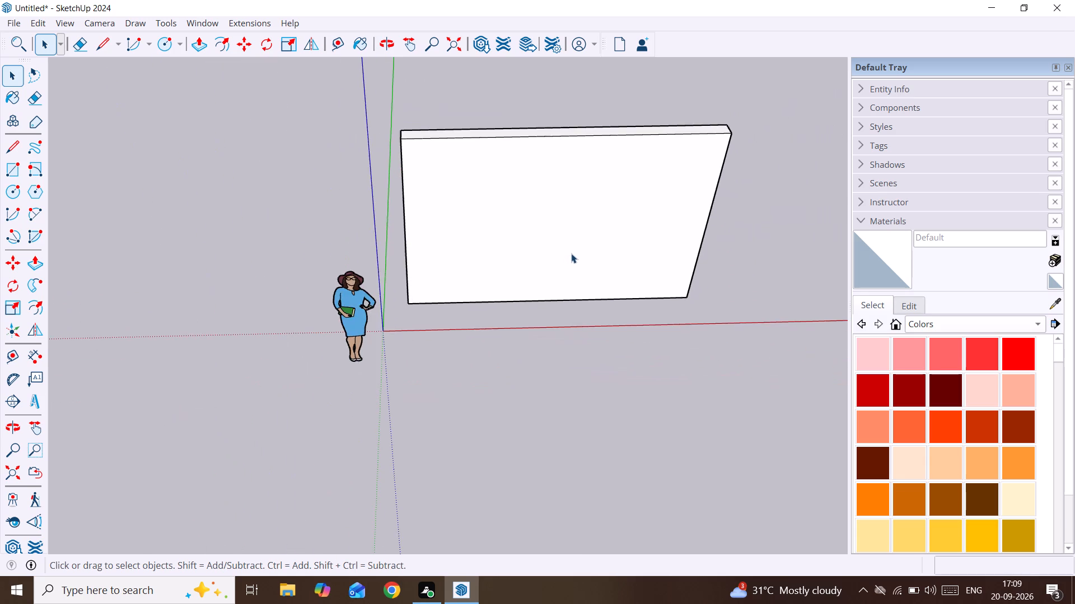
pyautogui.moveTo(576, 225); pyautogui.dragTo(567, 73, button='middle')
pyautogui.scroll(1, 565, 200)
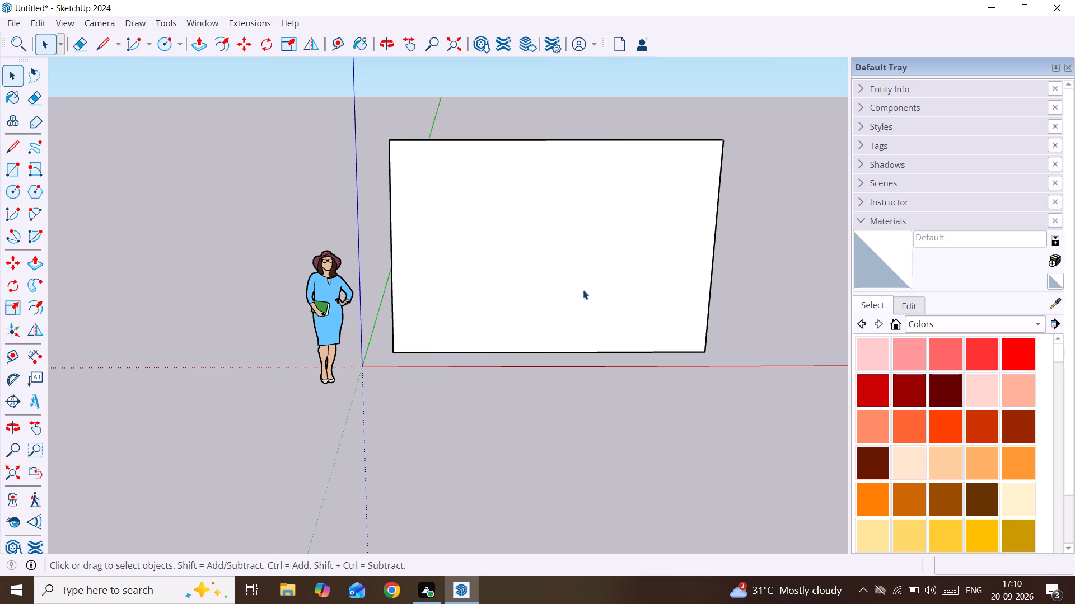
pyautogui.scroll(1, 584, 290)
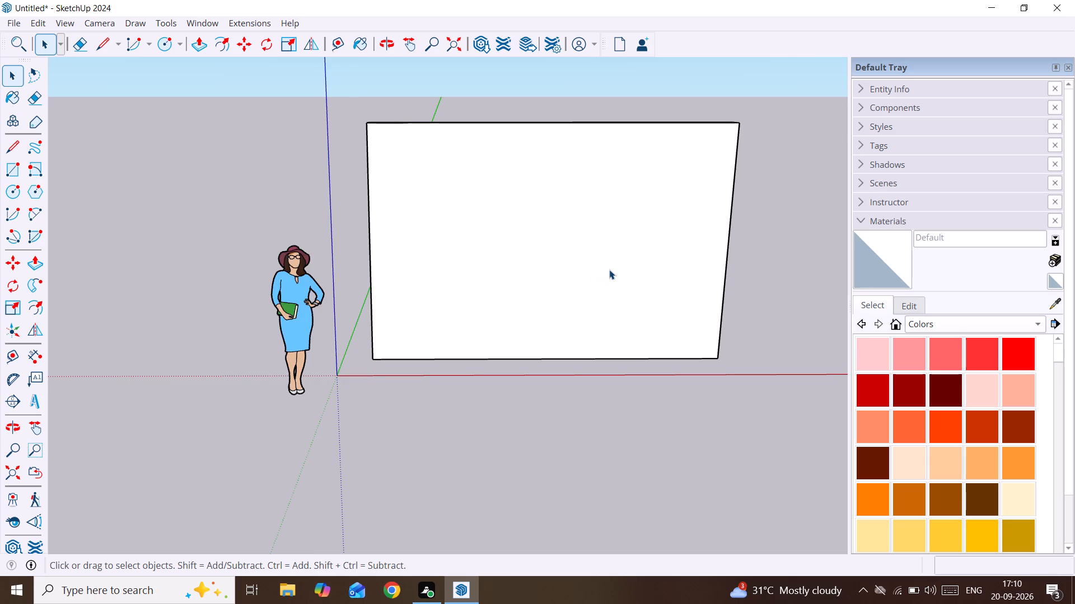
pyautogui.scroll(1, 609, 270)
pyautogui.scroll(-1, 609, 270)
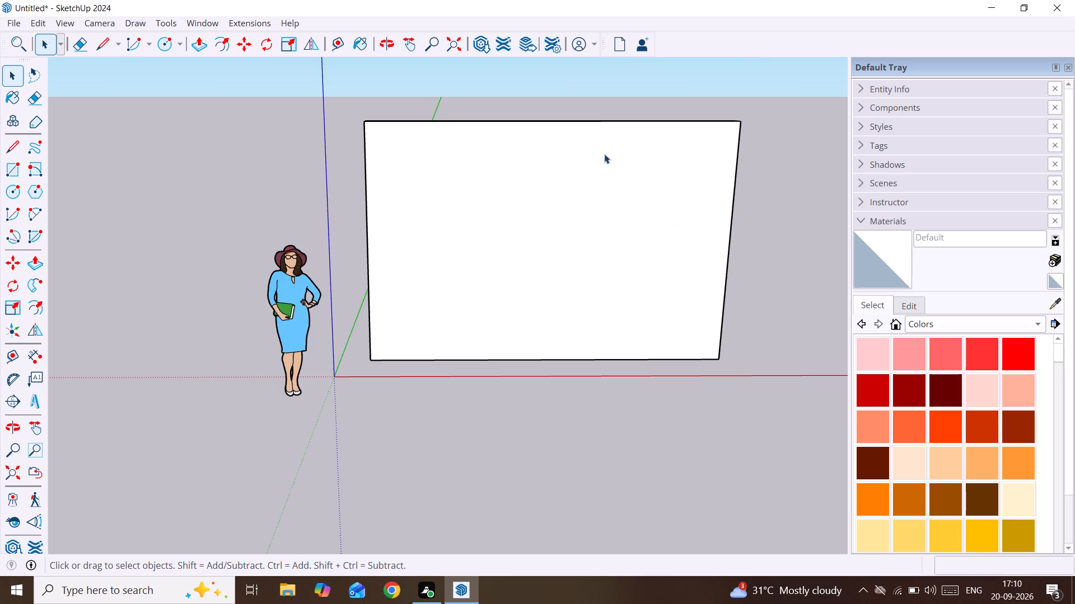
pyautogui.scroll(-2, 631, 199)
pyautogui.scroll(1, 631, 201)
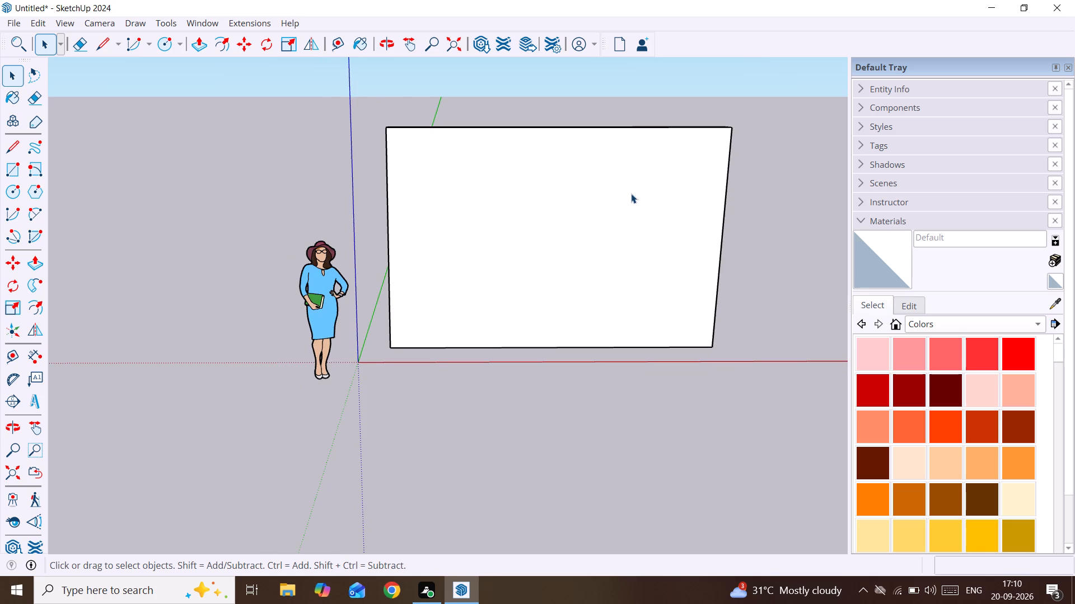
pyautogui.scroll(1, 631, 194)
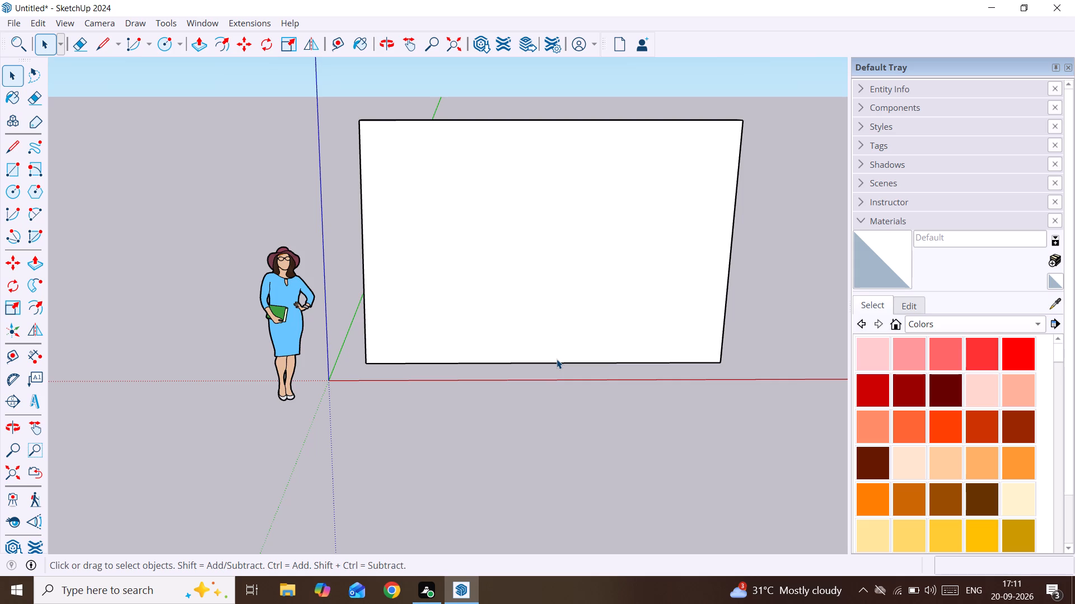
pyautogui.scroll(-2, 558, 332)
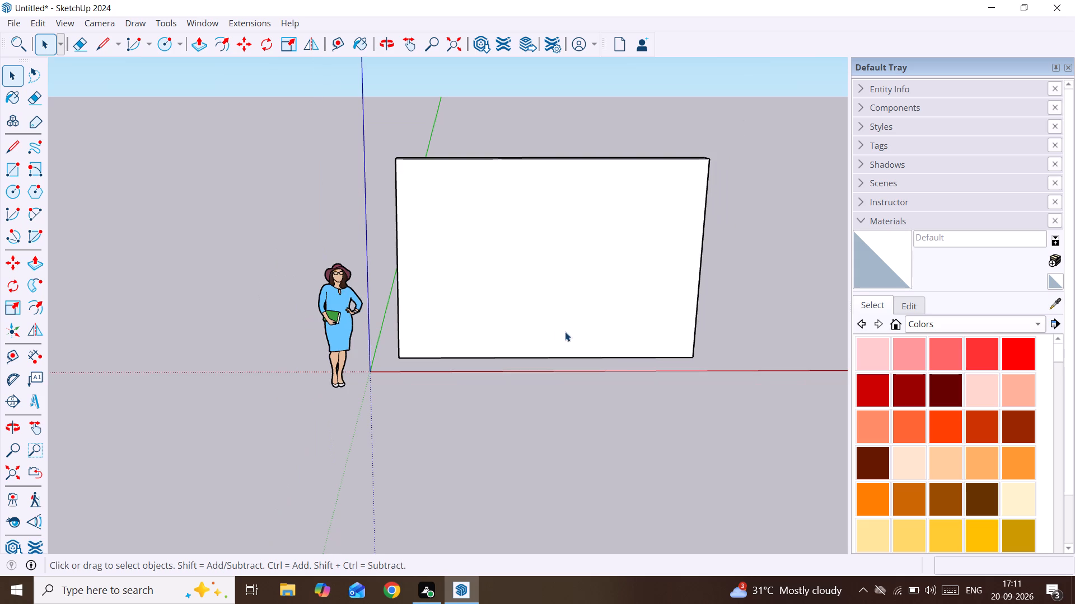
pyautogui.scroll(1, 527, 442)
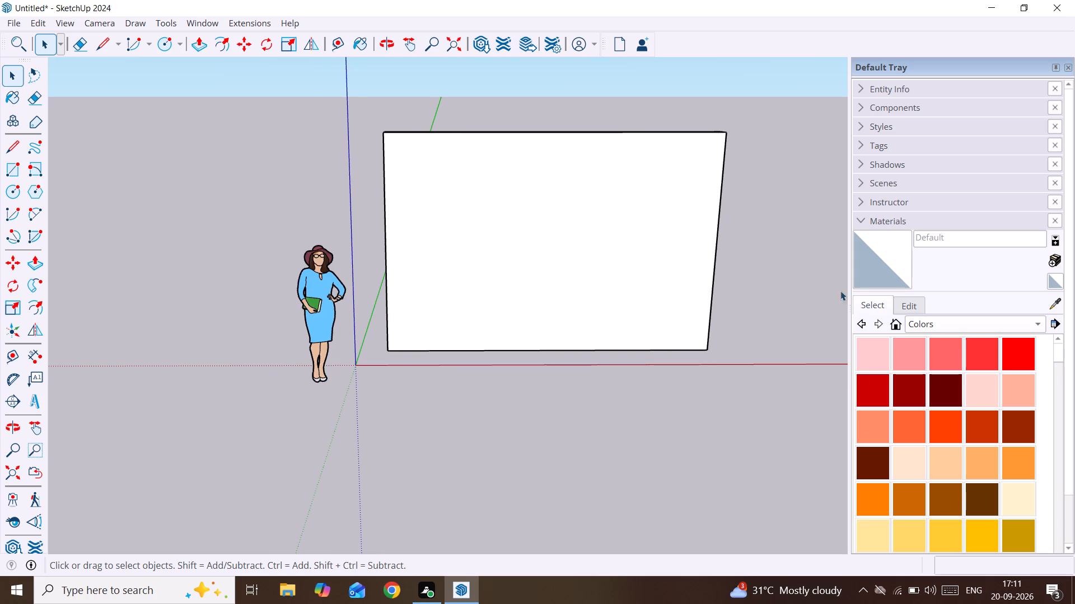
pyautogui.scroll(2, 515, 317)
pyautogui.moveTo(512, 317); pyautogui.dragTo(471, 335, button='middle')
pyautogui.scroll(-5, 471, 335)
pyautogui.moveTo(630, 355); pyautogui.dragTo(599, 336, button='middle')
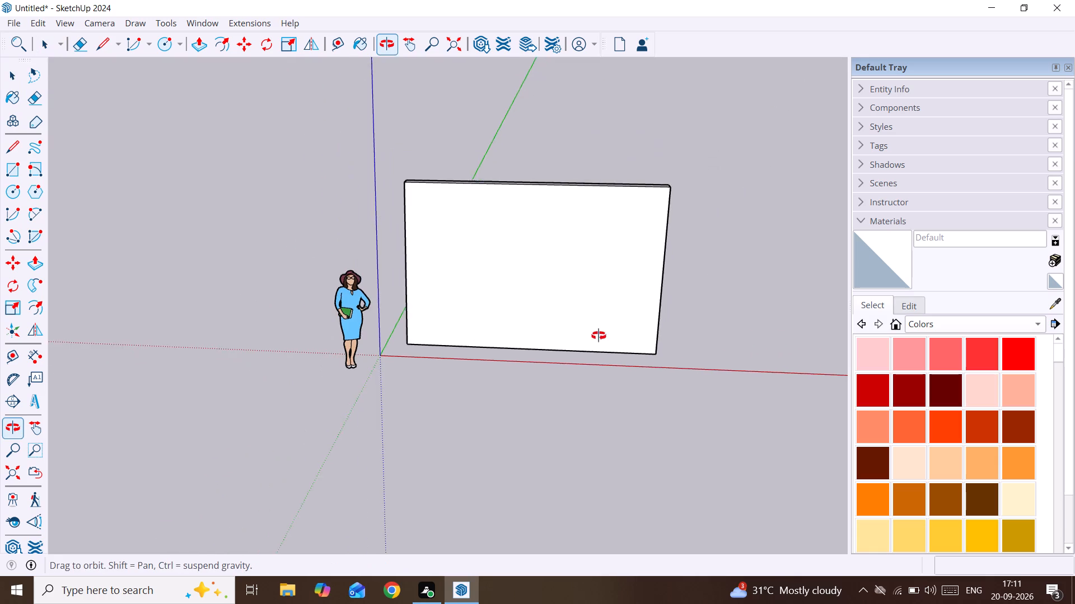
pyautogui.moveTo(599, 336); pyautogui.dragTo(523, 371, button='middle')
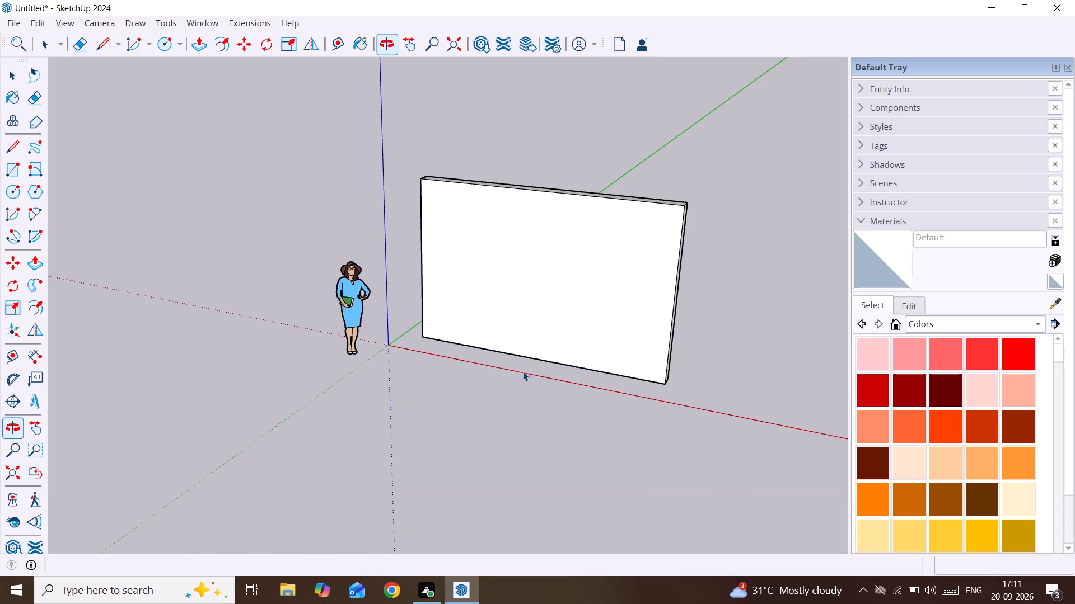
pyautogui.keyDown('shift'); pyautogui.moveTo(523, 371); pyautogui.dragTo(499, 417, button='middle'); pyautogui.keyUp('shift')
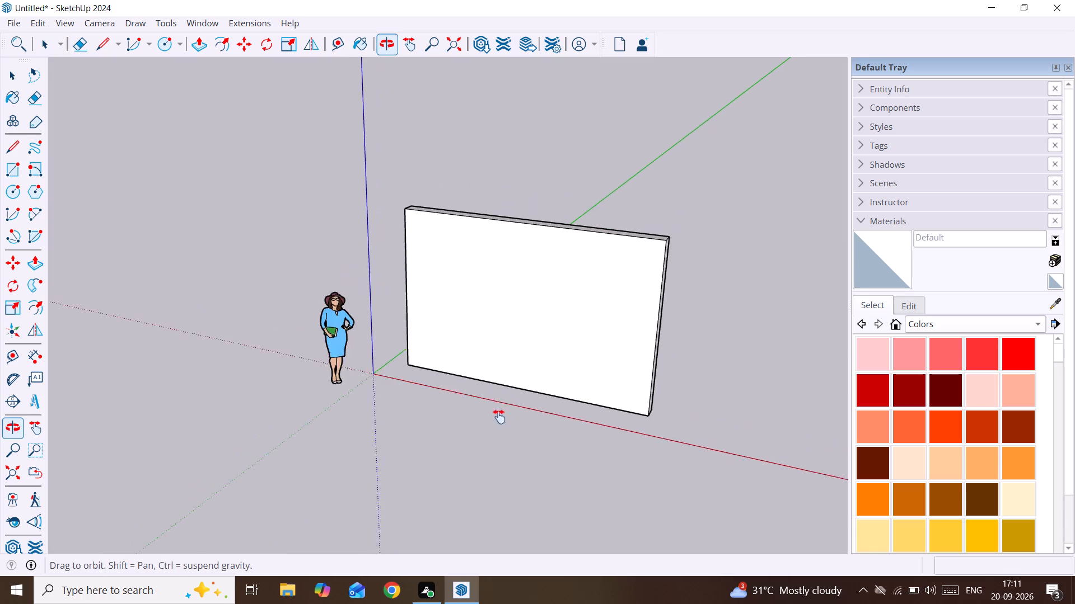
pyautogui.keyDown('shift'); pyautogui.moveTo(499, 417); pyautogui.dragTo(488, 436, button='middle'); pyautogui.keyUp('shift')
pyautogui.scroll(1, 492, 379)
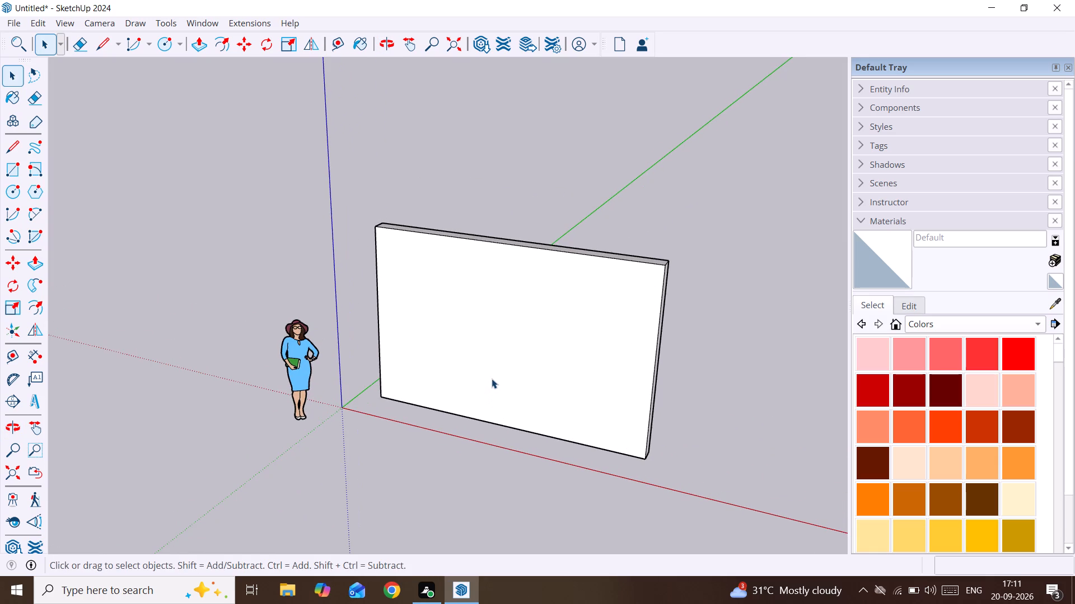
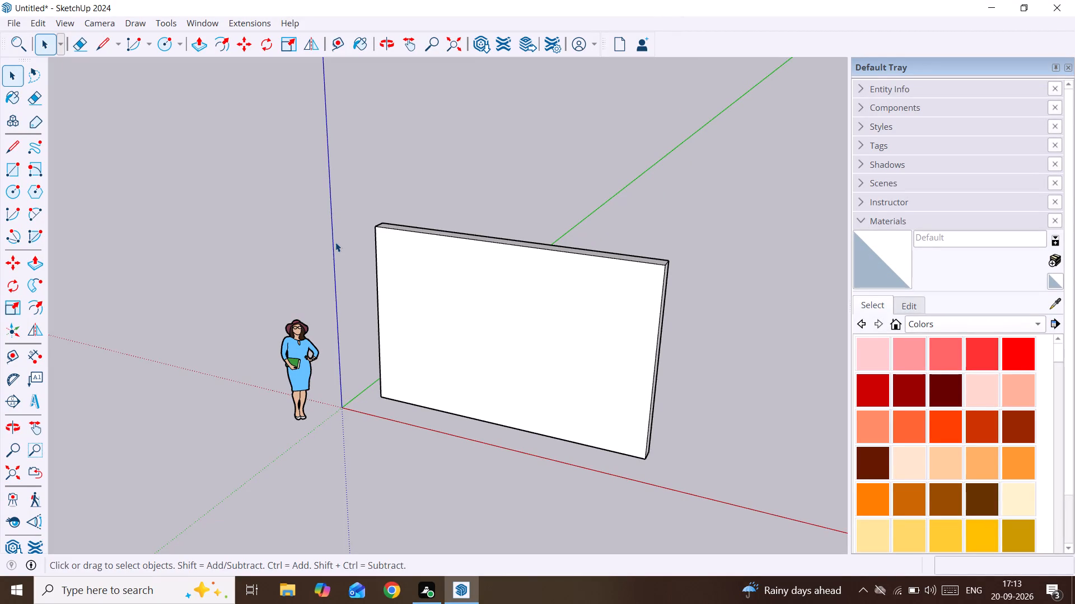
# Examine the plain back wall from the front at different angles and distances.
pyautogui.moveTo(513, 404); pyautogui.dragTo(609, 402, button='middle')
pyautogui.keyDown('shift'); pyautogui.moveTo(590, 390); pyautogui.dragTo(612, 398, button='middle'); pyautogui.keyUp('shift')
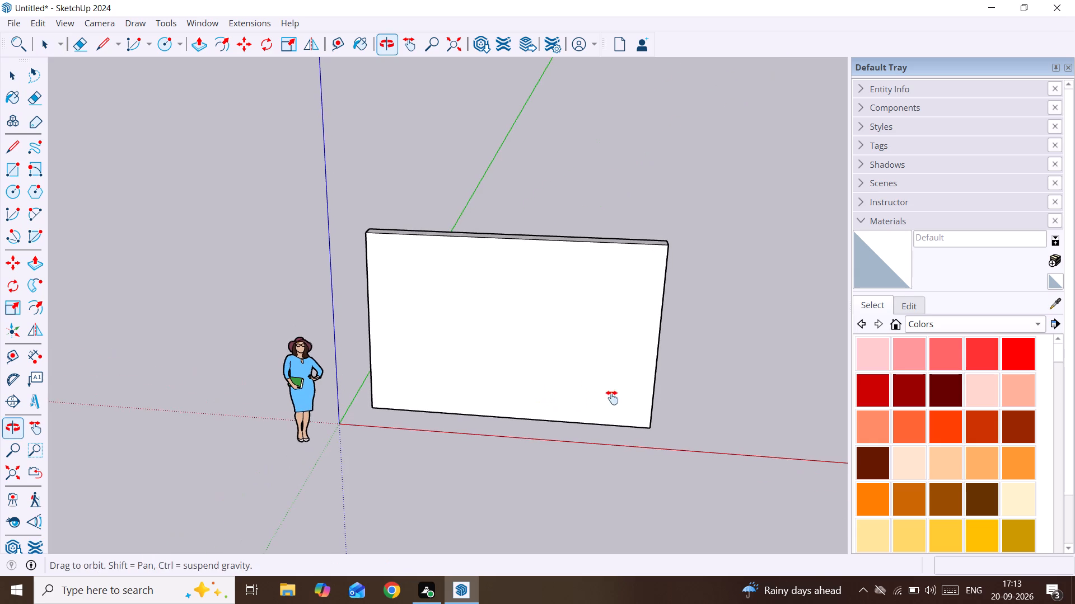
pyautogui.keyDown('shift'); pyautogui.moveTo(612, 398); pyautogui.dragTo(748, 375, button='middle'); pyautogui.keyUp('shift')
pyautogui.scroll(1, 748, 375)
pyautogui.moveTo(748, 375); pyautogui.dragTo(760, 366, button='middle')
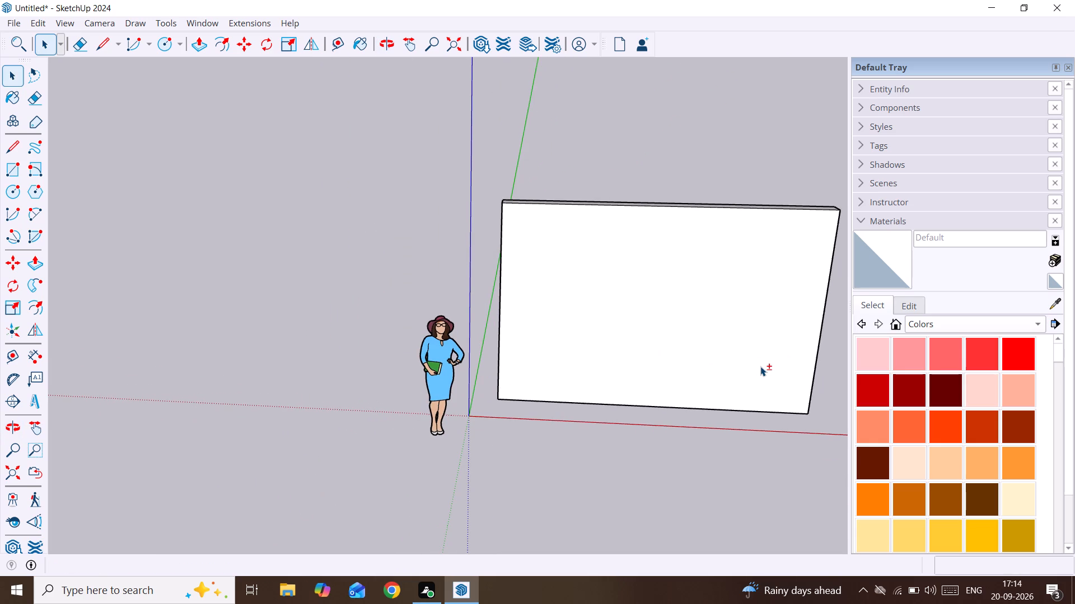
pyautogui.moveTo(642, 337); pyautogui.dragTo(562, 369, button='middle')
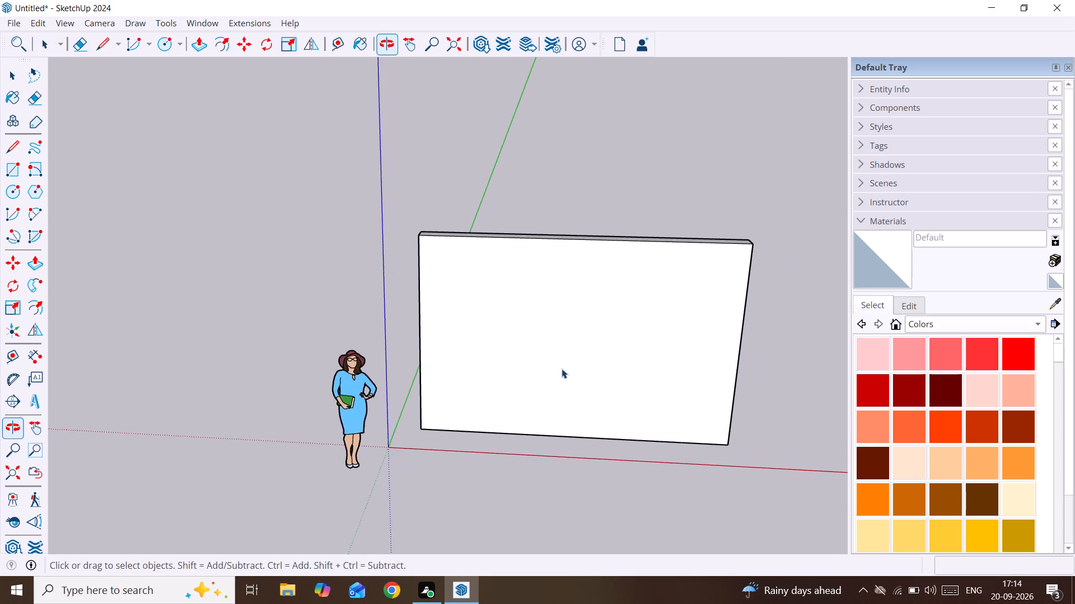
pyautogui.scroll(1, 563, 327)
pyautogui.moveTo(563, 327); pyautogui.dragTo(569, 290, button='middle')
pyautogui.scroll(-2, 569, 290)
pyautogui.moveTo(569, 290); pyautogui.dragTo(591, 290, button='middle')
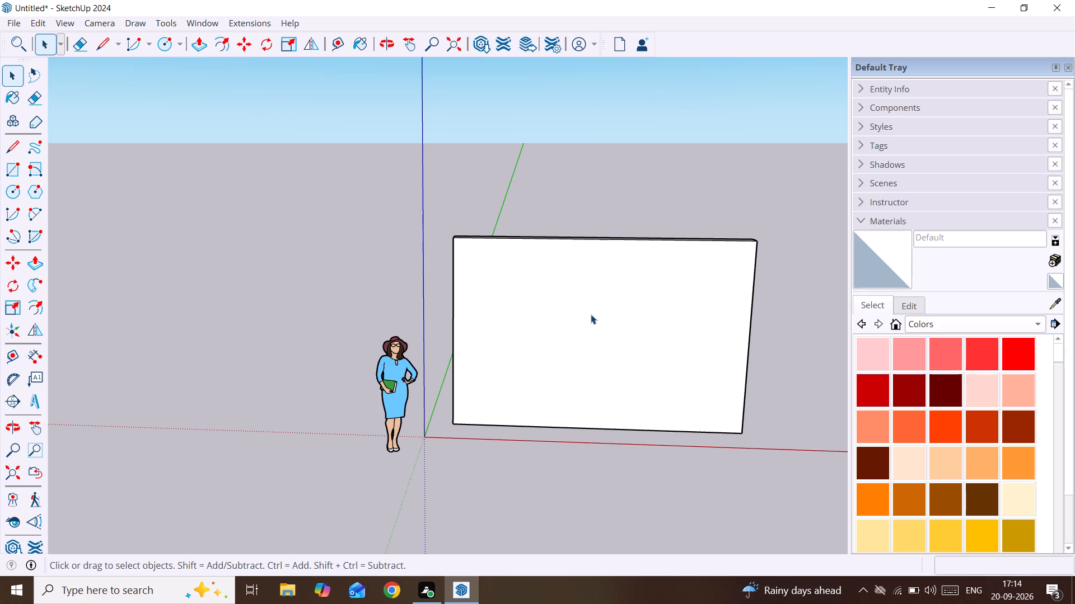
pyautogui.scroll(-1, 542, 389)
pyautogui.moveTo(546, 393); pyautogui.dragTo(556, 394, button='middle')
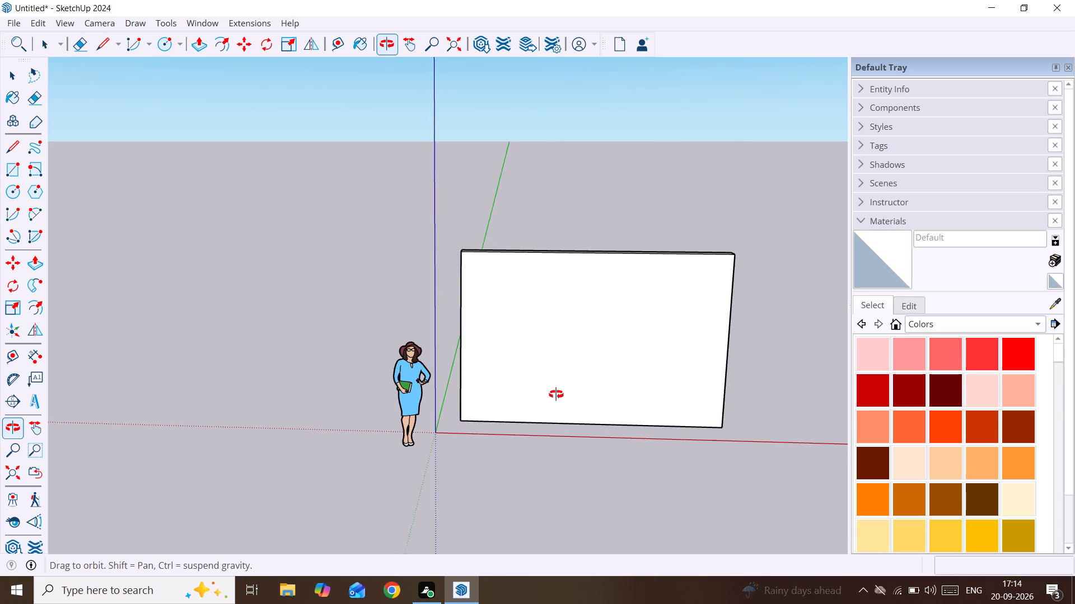
pyautogui.moveTo(556, 394); pyautogui.dragTo(560, 394, button='middle')
pyautogui.scroll(1, 462, 292)
pyautogui.scroll(1, 623, 286)
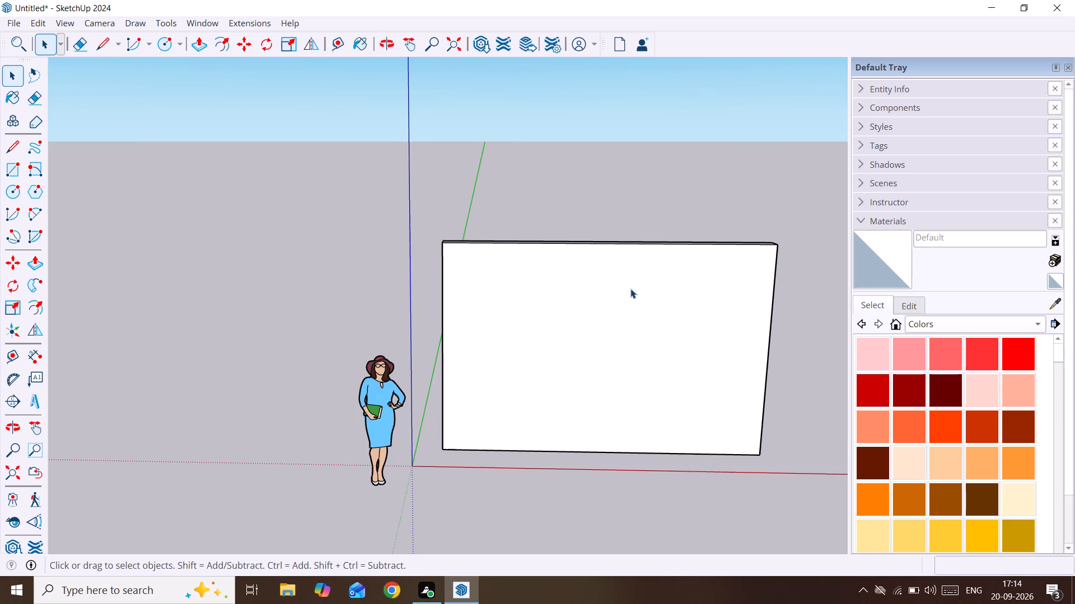
# Draw a full-height vertical rectangle about 1 3/8" by 10' on the wall's front face, along its edge farthest from the origin.
pyautogui.press('r')
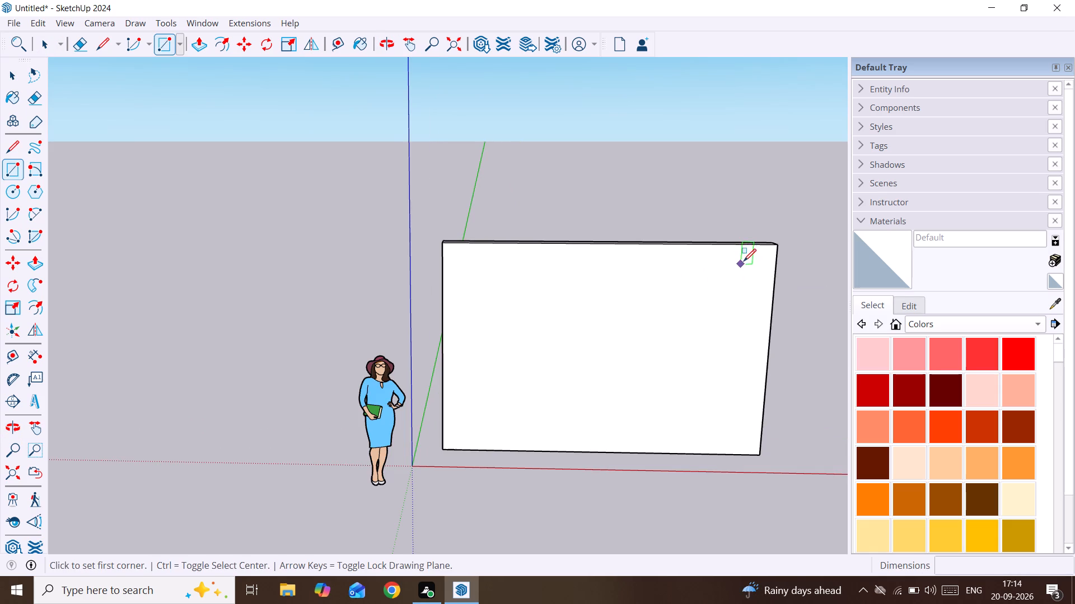
pyautogui.click(779, 246)
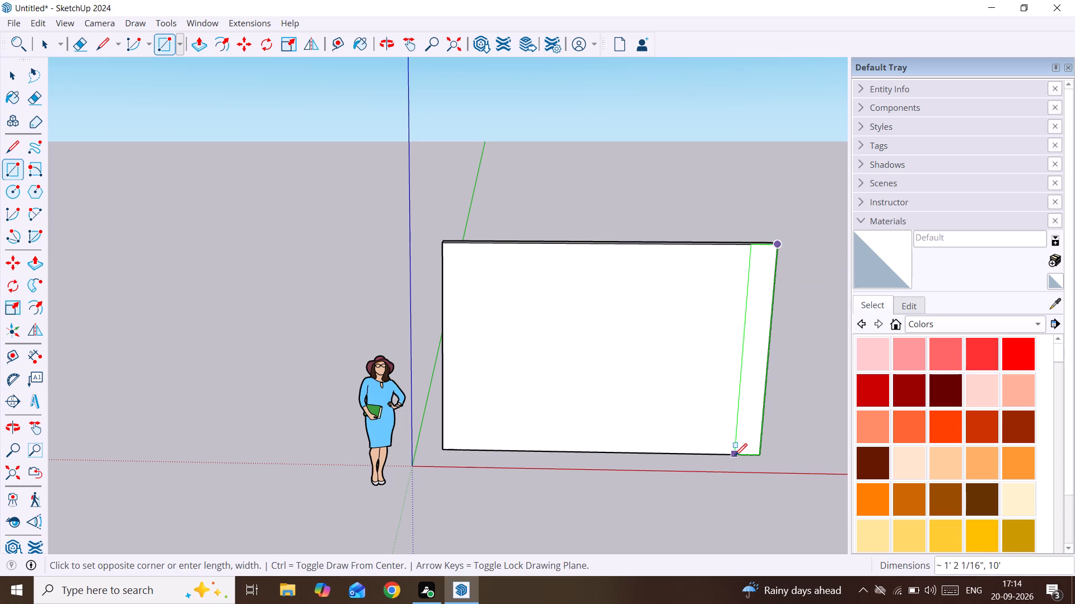
pyautogui.moveTo(737, 455); pyautogui.dragTo(628, 476, button='middle')
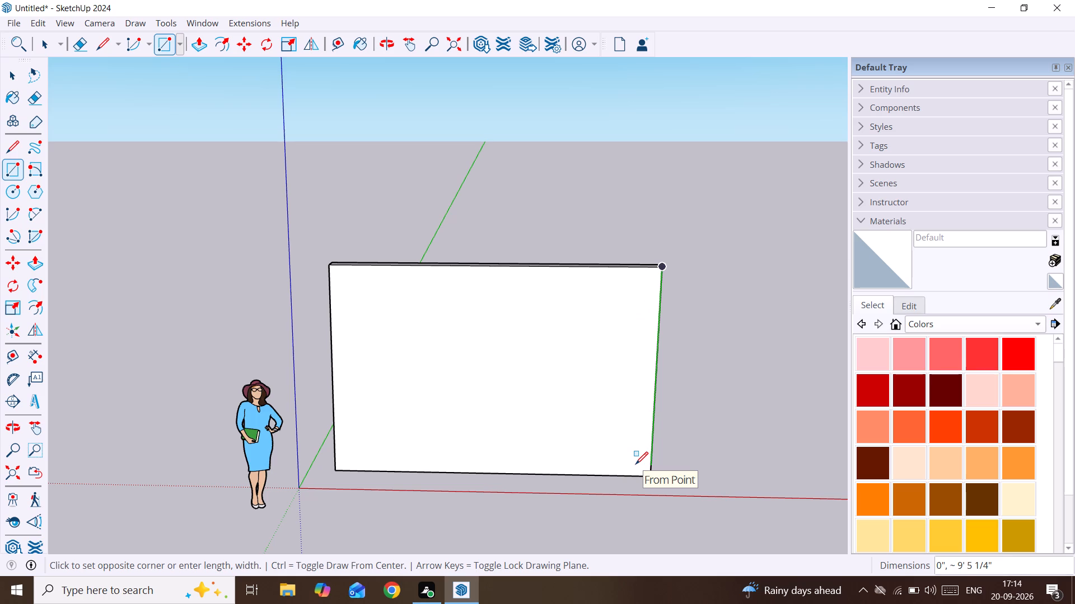
pyautogui.press('Left')
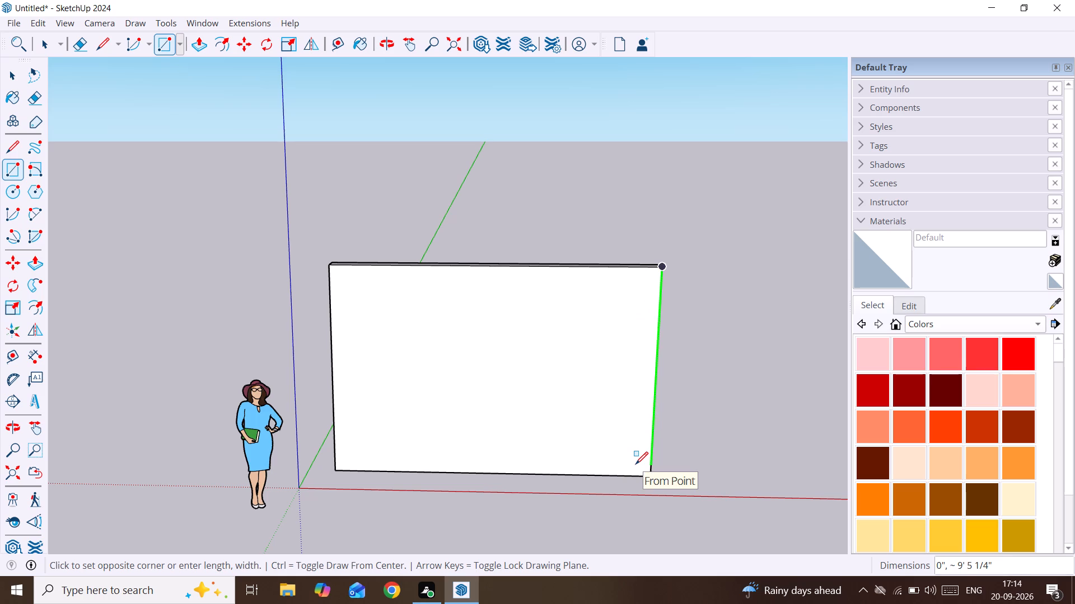
pyautogui.scroll(7, 631, 476)
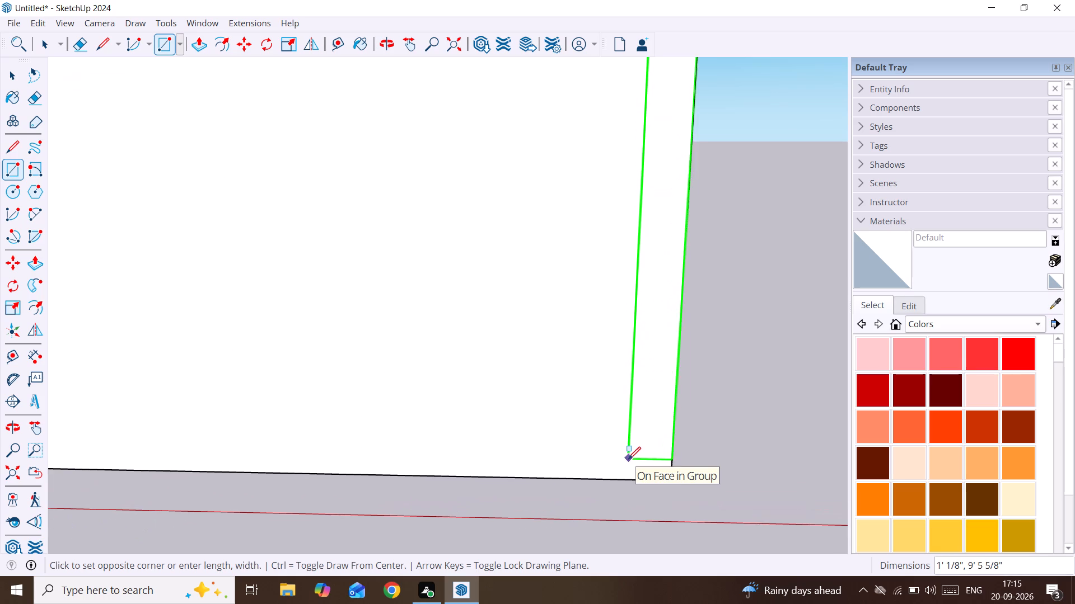
pyautogui.scroll(2, 628, 459)
pyautogui.moveTo(628, 459); pyautogui.dragTo(545, 408, button='middle')
pyautogui.keyDown('shift'); pyautogui.scroll(1, 628, 459); pyautogui.keyUp('shift')
pyautogui.scroll(-7, 545, 408)
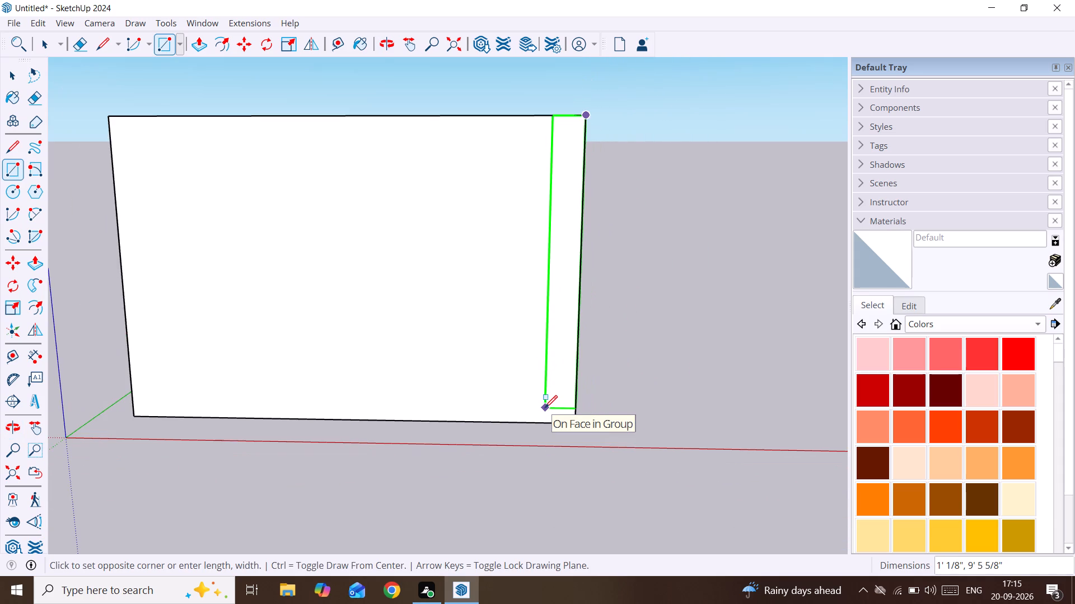
pyautogui.scroll(2, 545, 408)
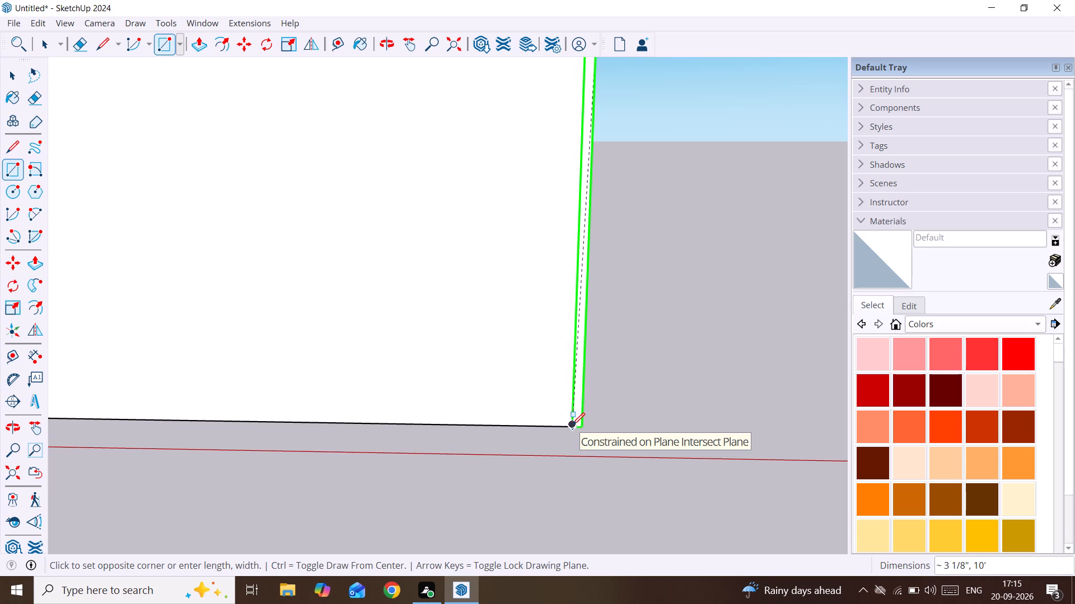
pyautogui.scroll(-2, 572, 425)
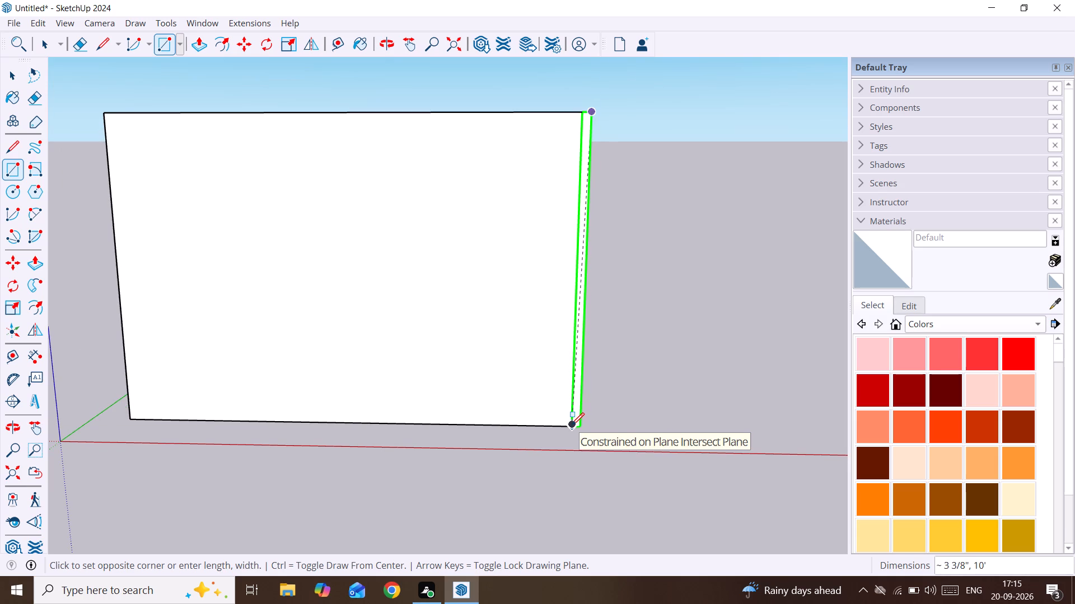
pyautogui.scroll(14, 572, 425)
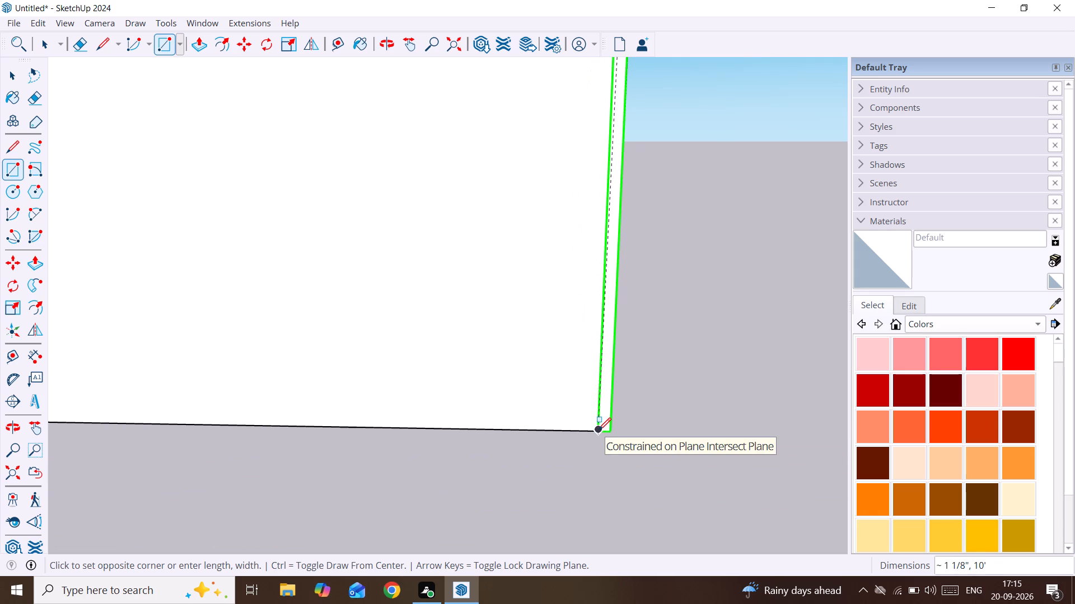
pyautogui.click(595, 430)
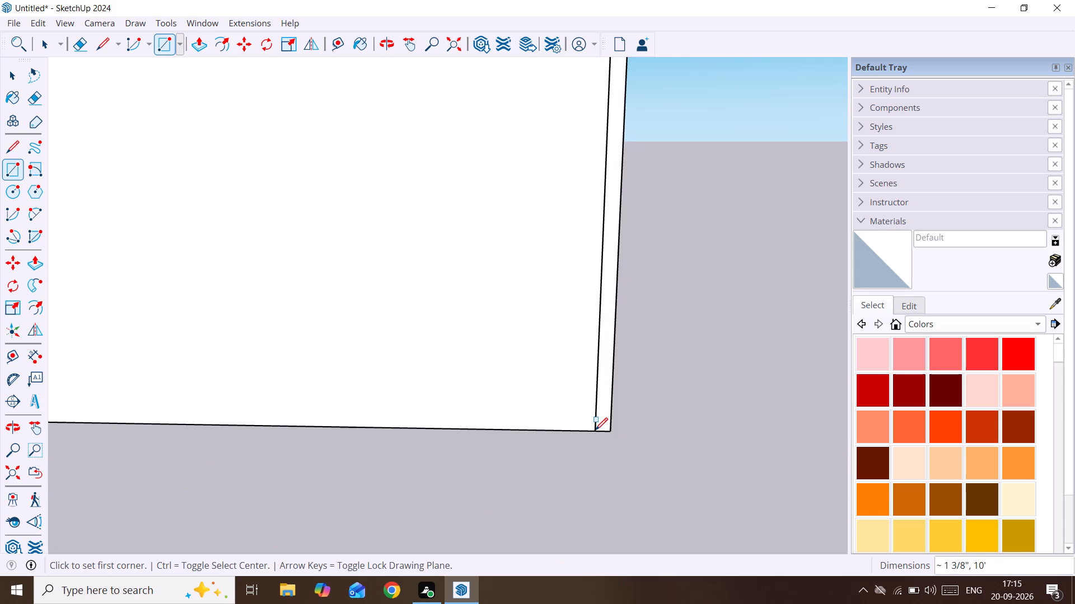
# Group the narrow strip's face together with its edges.
pyautogui.press('space')
pyautogui.click(604, 414)
pyautogui.tripleClick(604, 414)
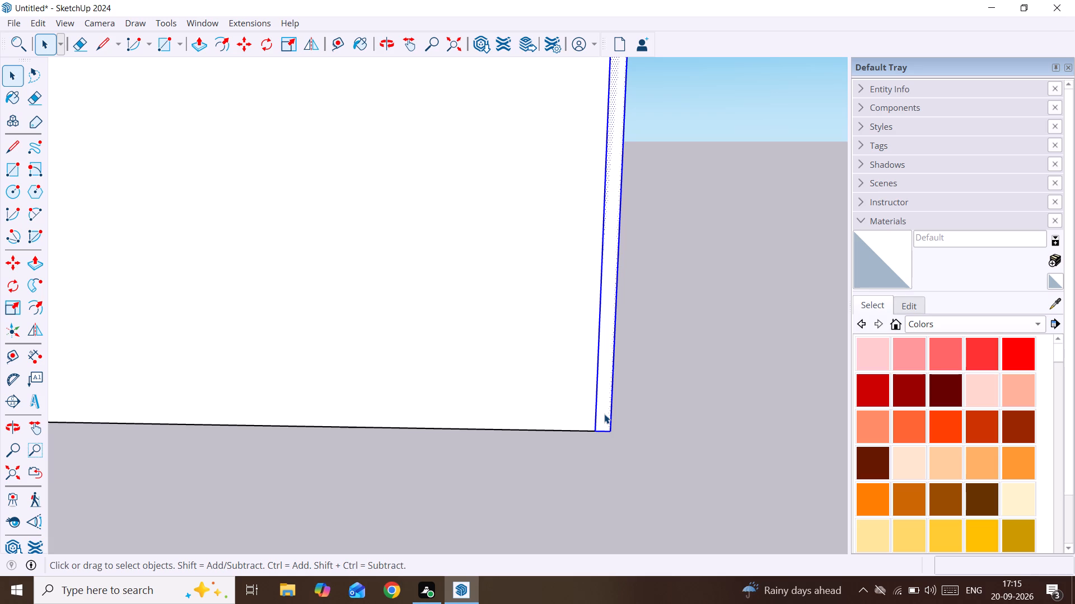
pyautogui.scroll(-5, 604, 414)
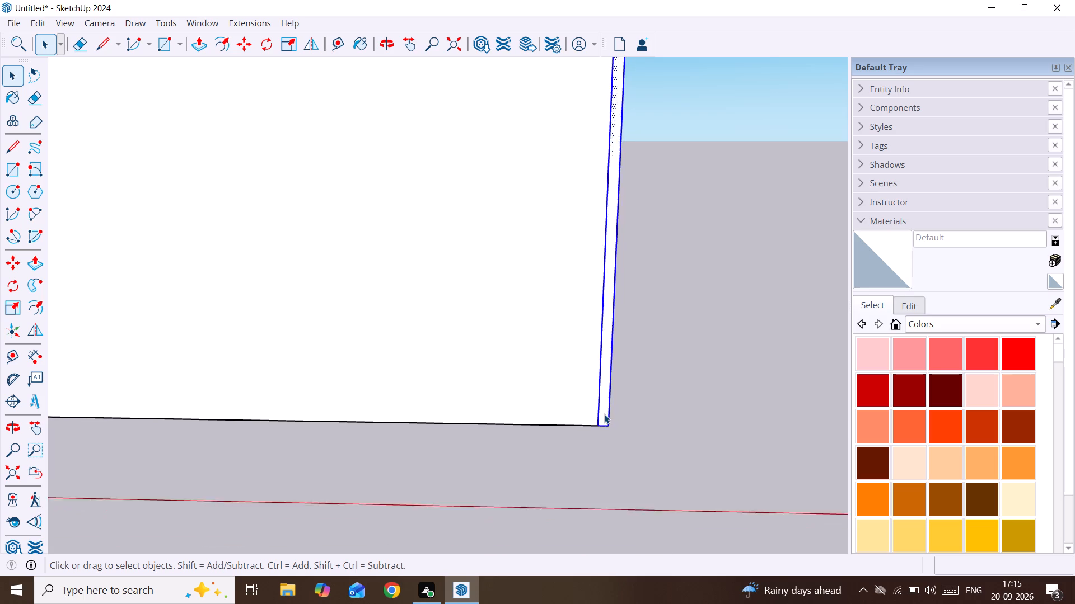
pyautogui.scroll(-11, 604, 414)
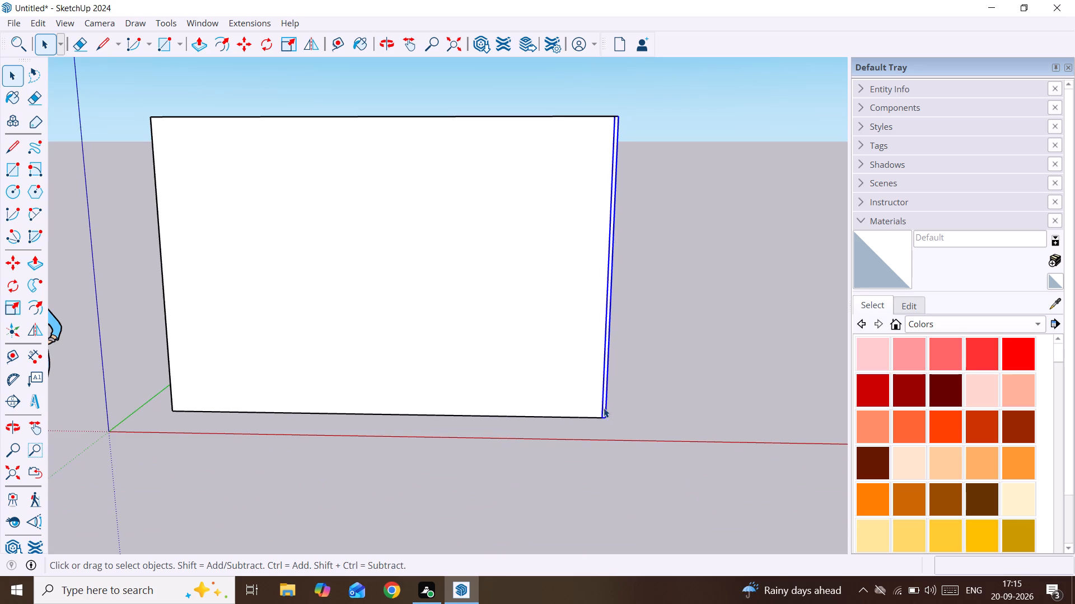
pyautogui.scroll(3, 600, 375)
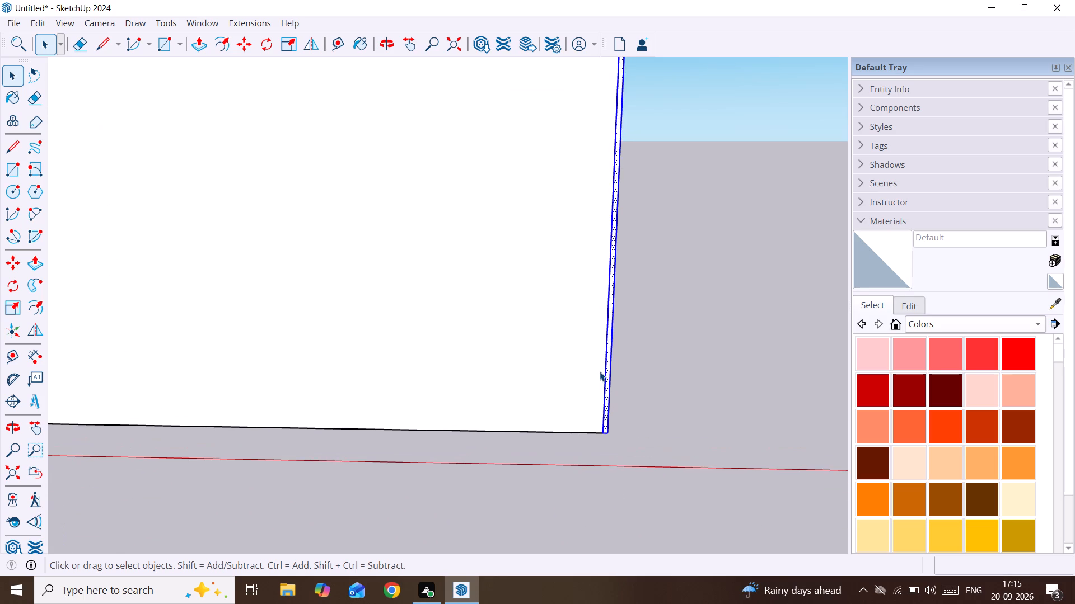
pyautogui.scroll(7, 600, 371)
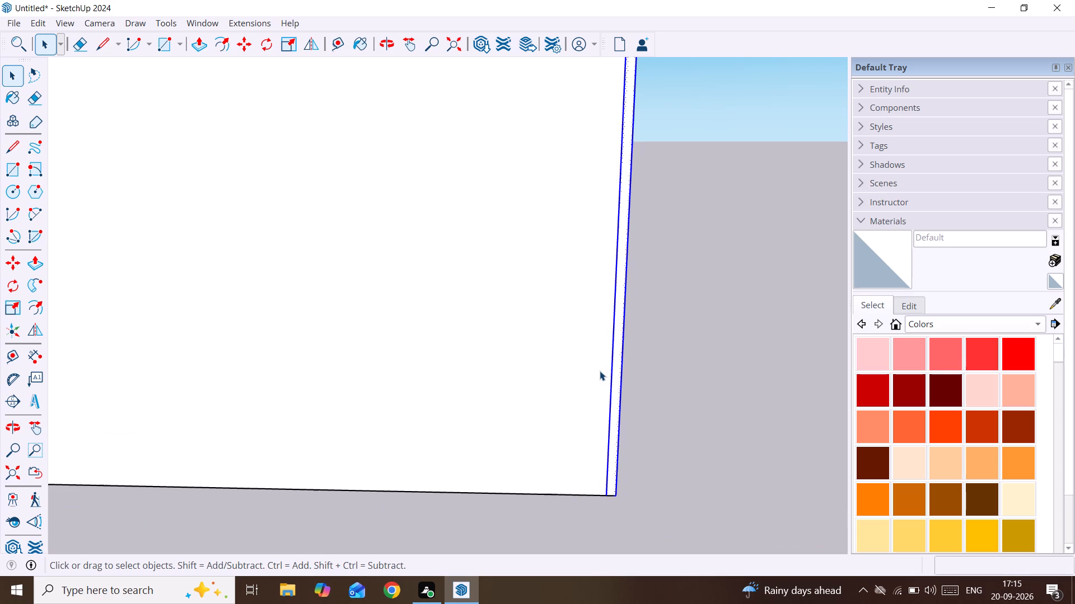
pyautogui.click(618, 348)
pyautogui.doubleClick(618, 348)
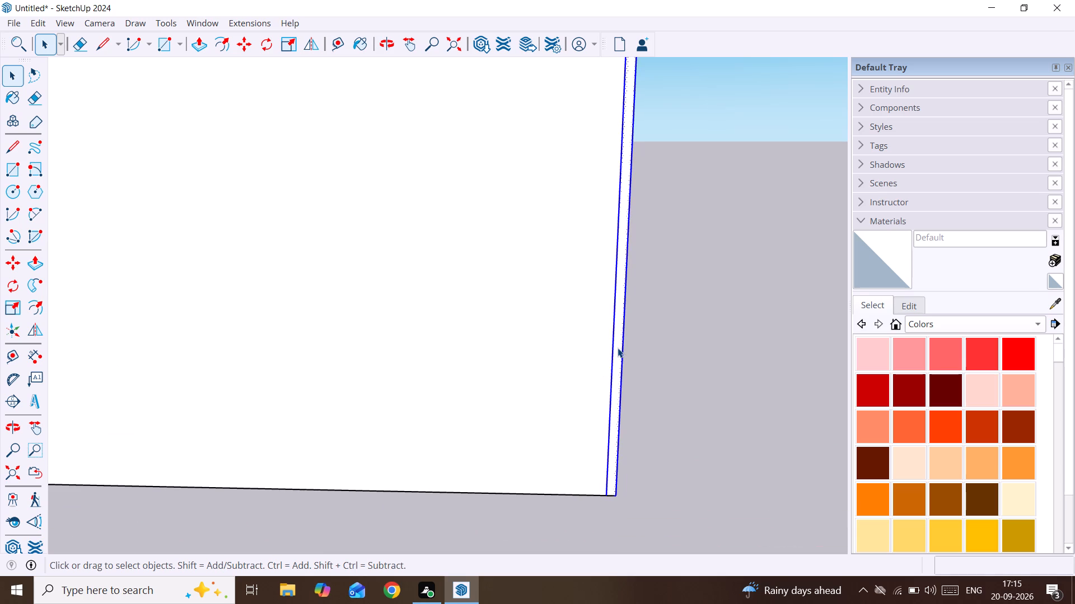
pyautogui.rightClick(618, 348)
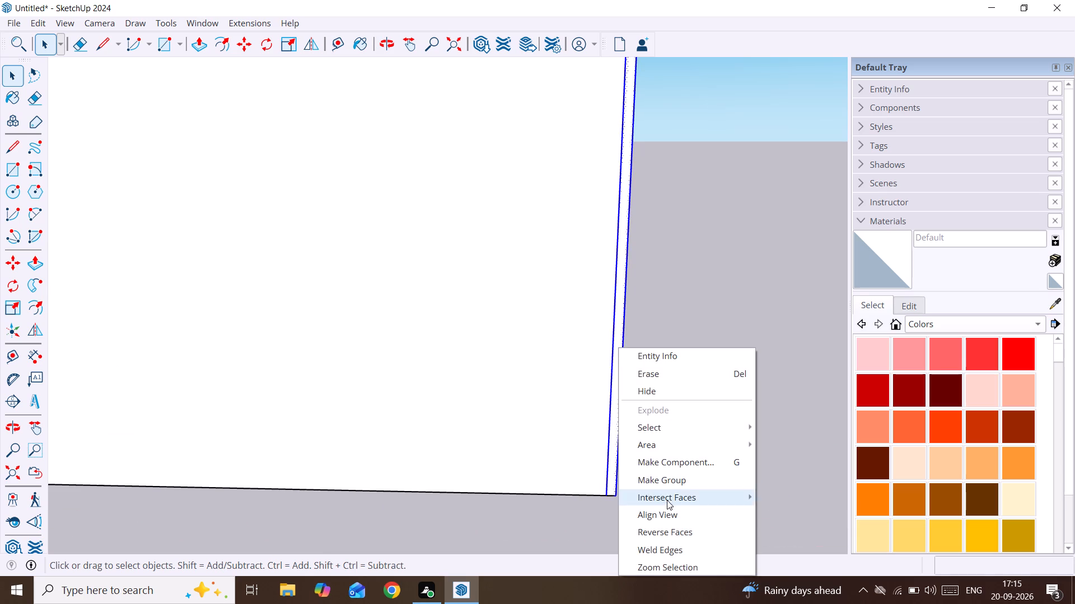
pyautogui.click(677, 481)
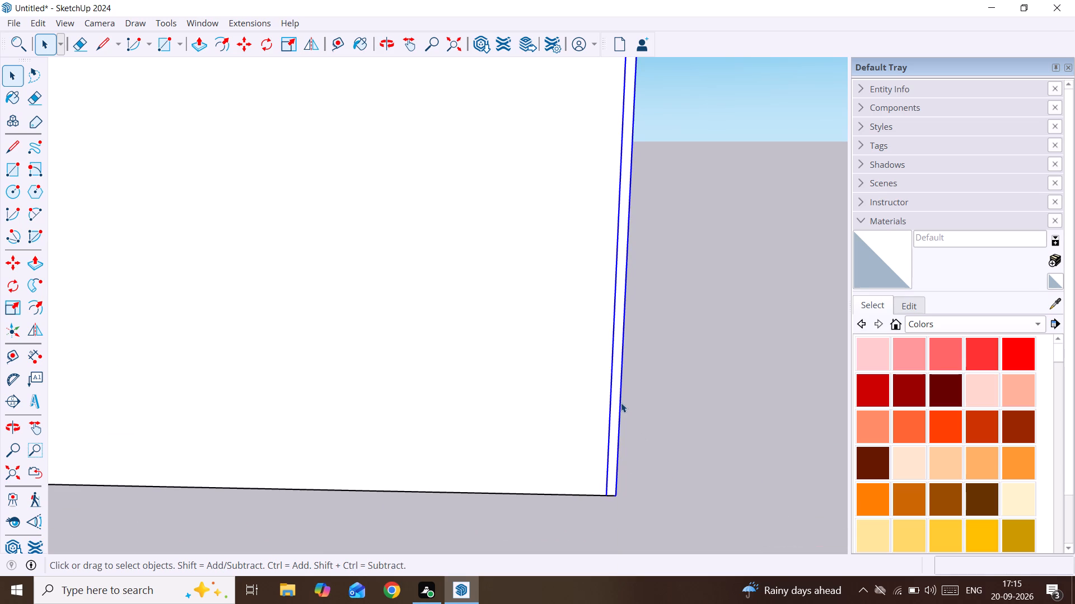
# Make the grouped strip a component, keeping the default definition settings.
pyautogui.rightClick(621, 403)
pyautogui.click(676, 289)
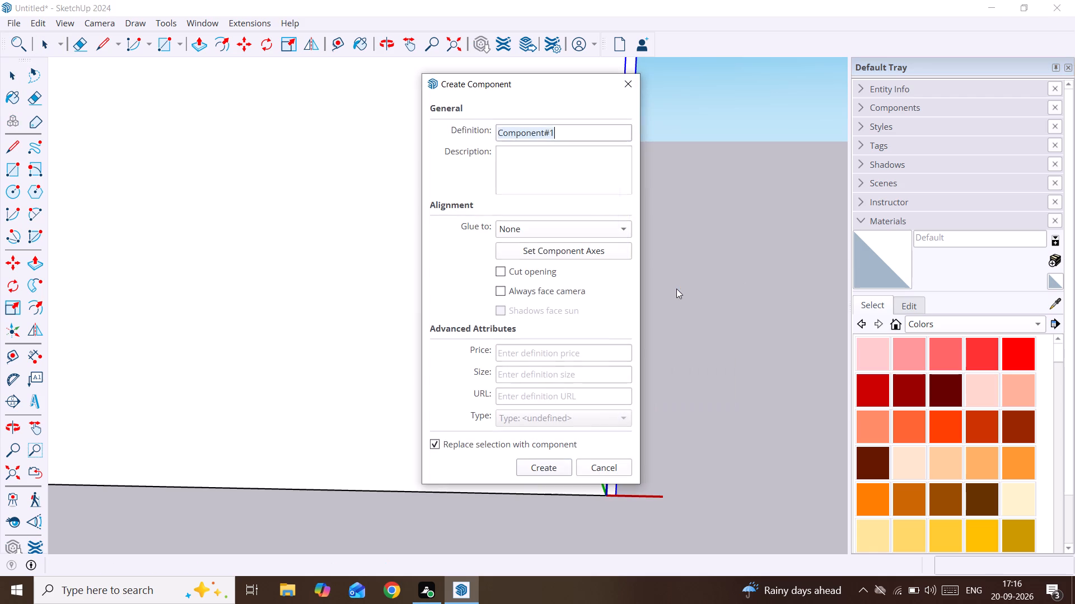
pyautogui.click(552, 466)
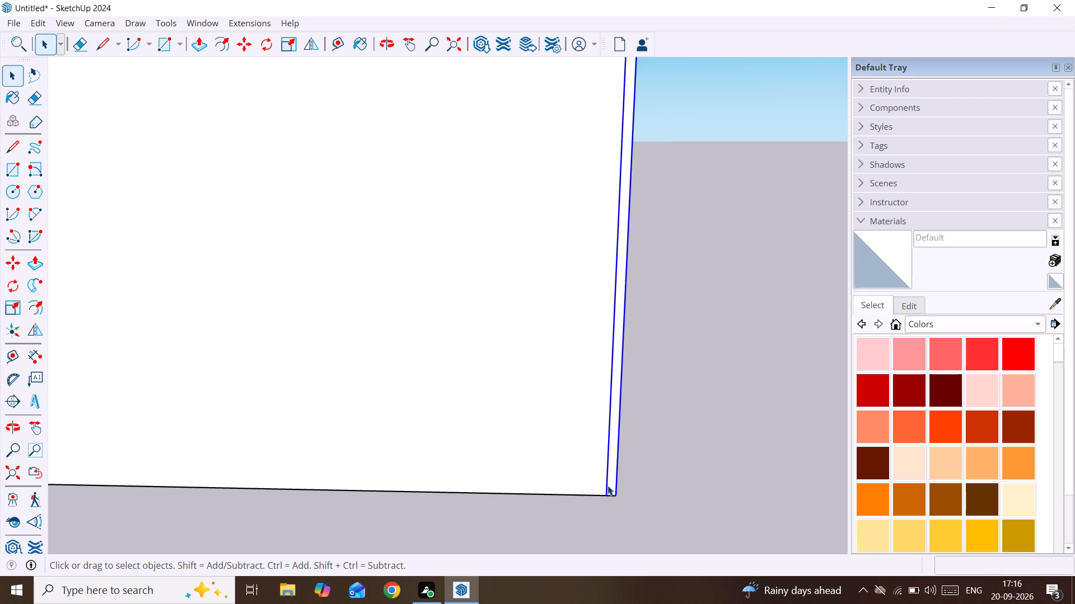
# Copy the strip component about 14' 10 5/8" along the red axis to the wall's opposite end, near the origin.
pyautogui.press('m')
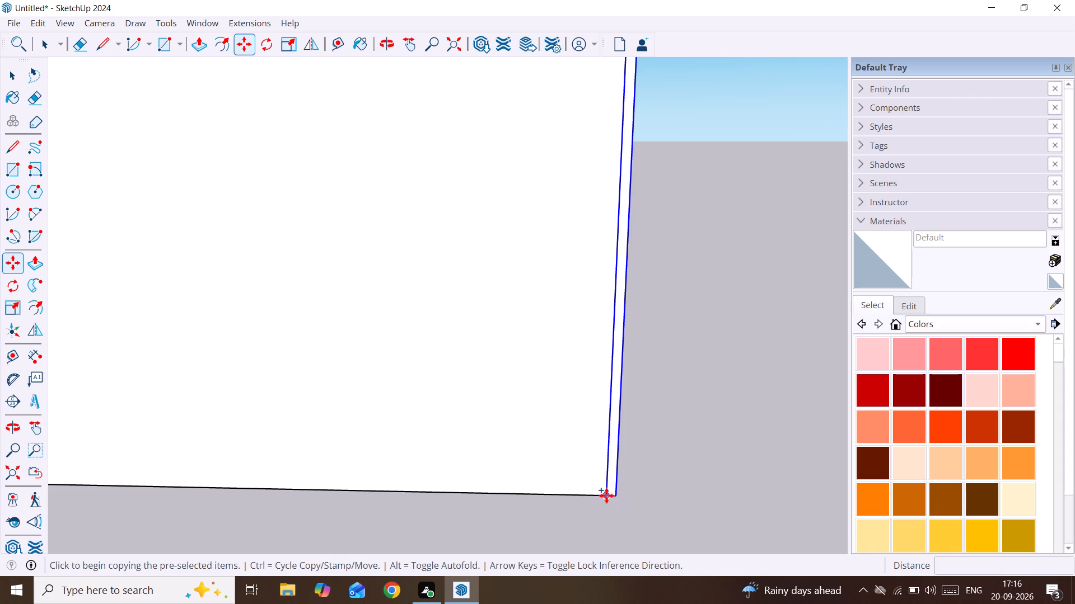
pyautogui.click(607, 496)
pyautogui.scroll(-3, 408, 475)
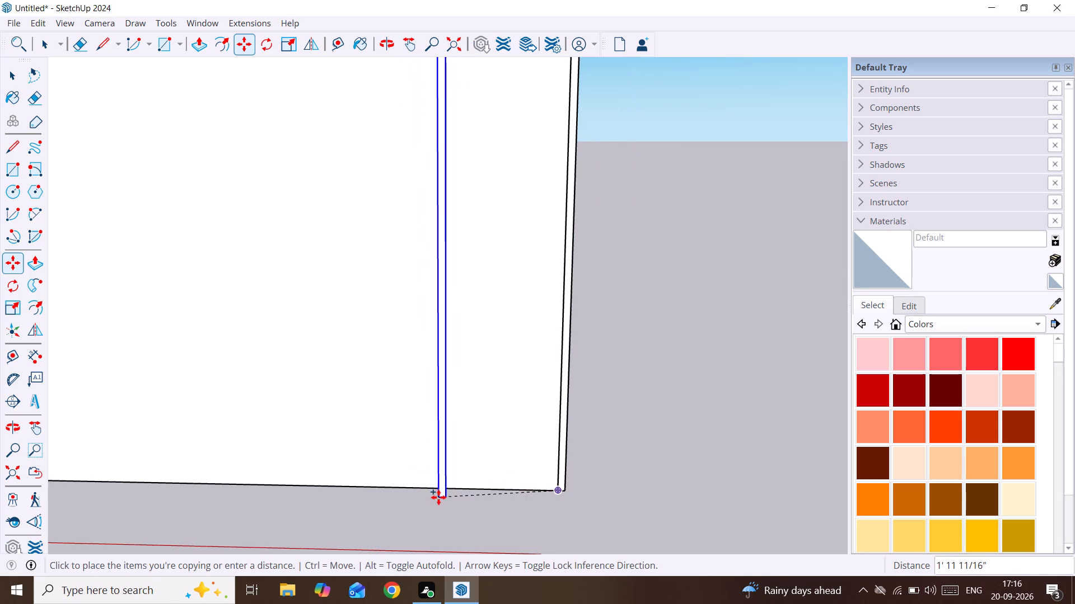
pyautogui.press('Right')
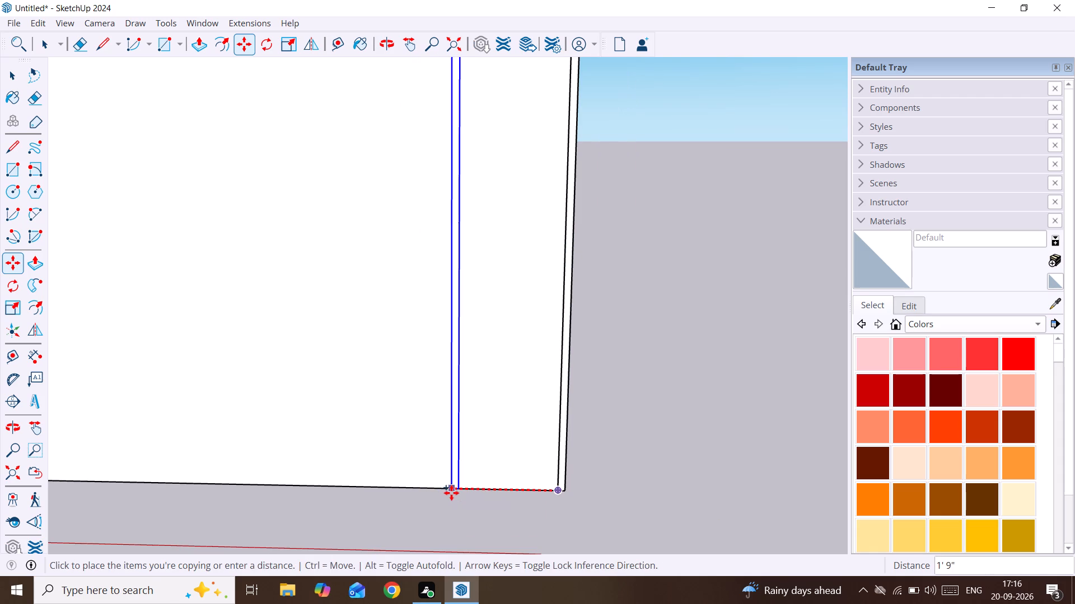
pyautogui.keyDown('shift'); pyautogui.moveTo(452, 492); pyautogui.dragTo(744, 483, button='middle'); pyautogui.keyUp('shift')
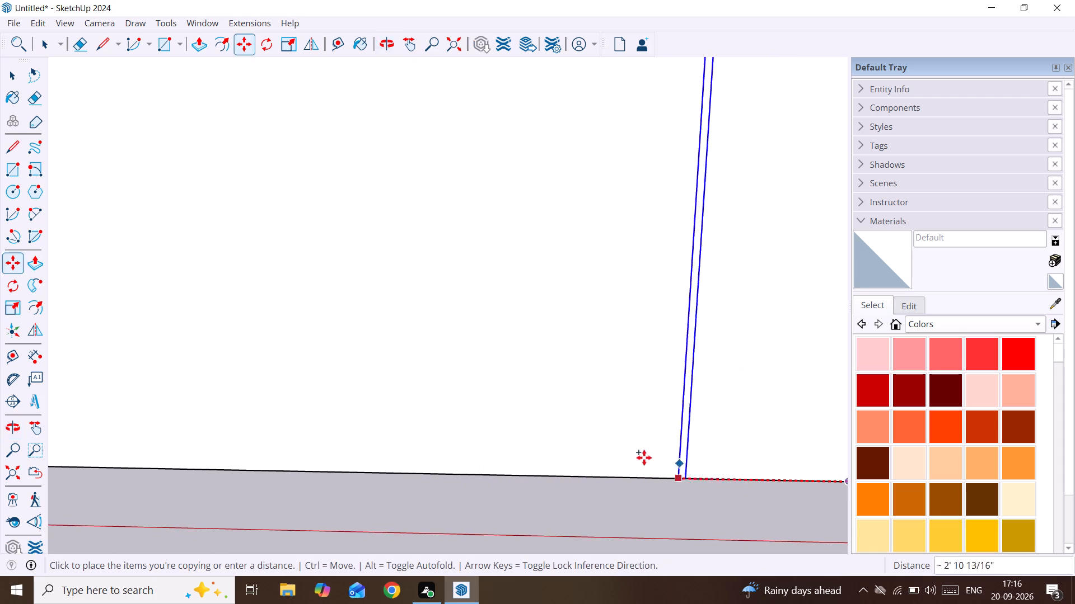
pyautogui.scroll(-4, 639, 457)
pyautogui.scroll(-2, 559, 440)
pyautogui.moveTo(373, 432); pyautogui.dragTo(579, 431, button='middle')
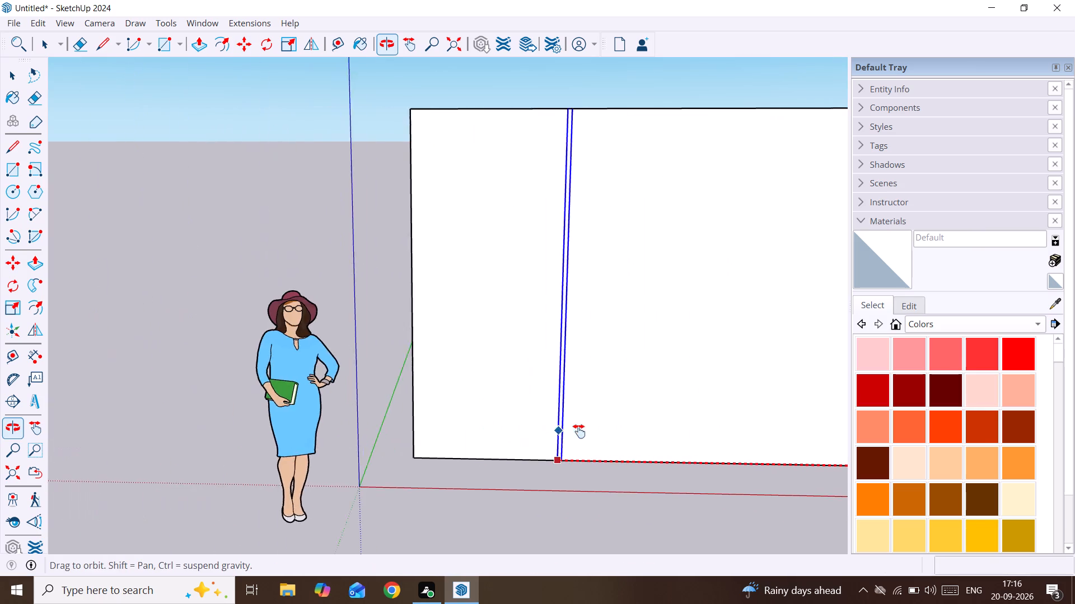
pyautogui.moveTo(579, 431); pyautogui.dragTo(632, 435, button='middle')
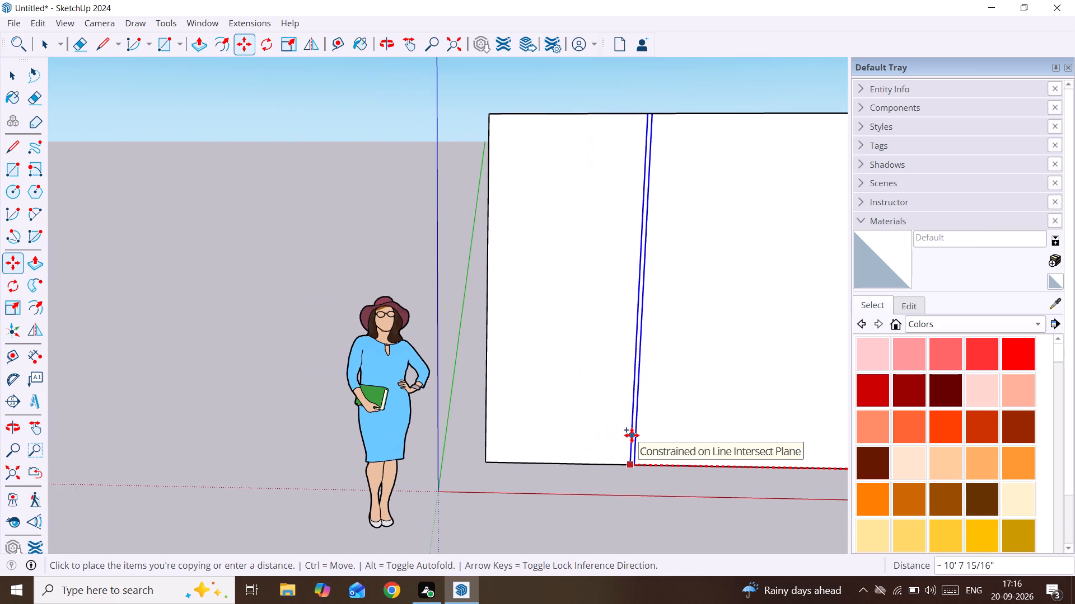
pyautogui.click(489, 431)
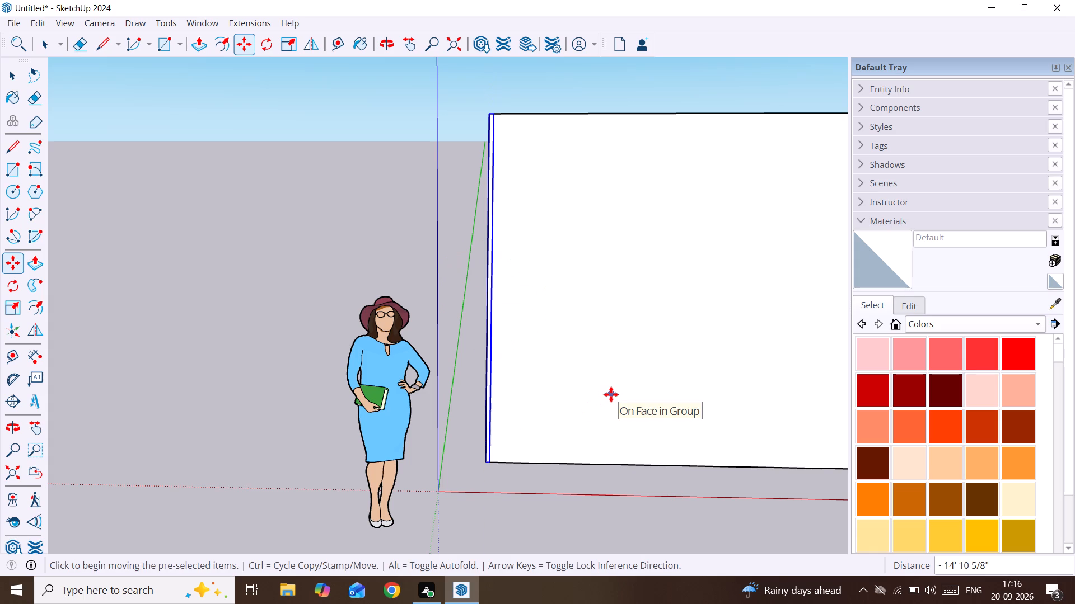
# Divide the copy distance by 30 to array evenly spaced strips across the wall's front.
pyautogui.press('/')
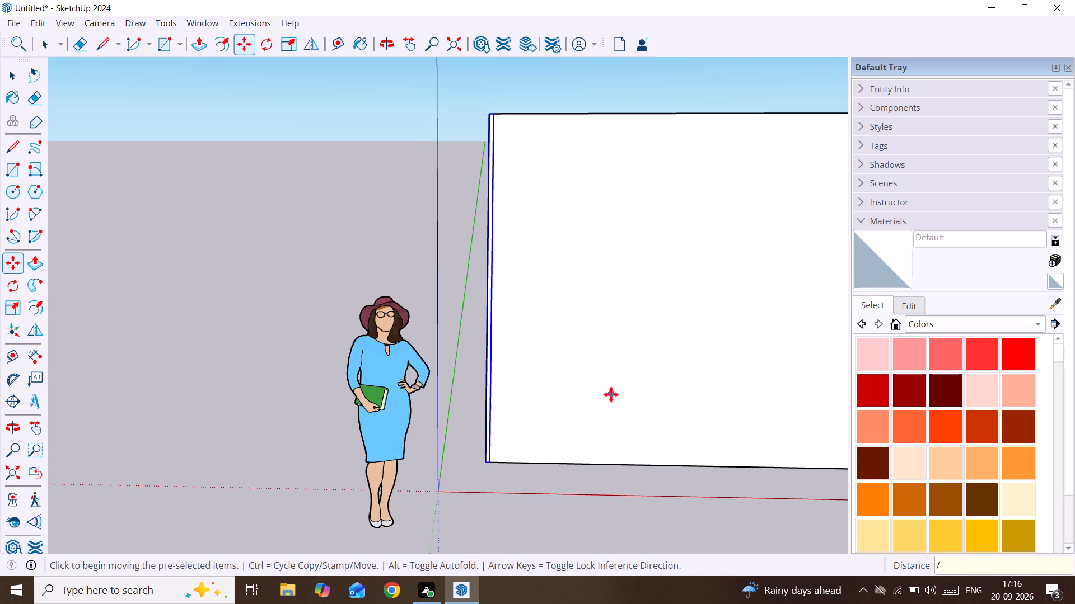
pyautogui.write('30')
pyautogui.press('Return')
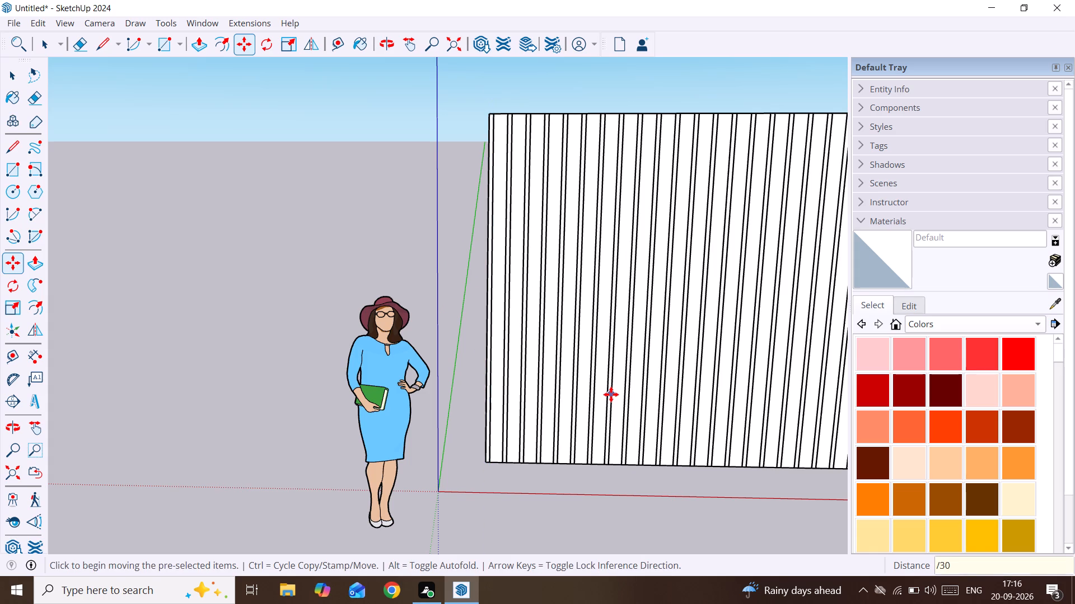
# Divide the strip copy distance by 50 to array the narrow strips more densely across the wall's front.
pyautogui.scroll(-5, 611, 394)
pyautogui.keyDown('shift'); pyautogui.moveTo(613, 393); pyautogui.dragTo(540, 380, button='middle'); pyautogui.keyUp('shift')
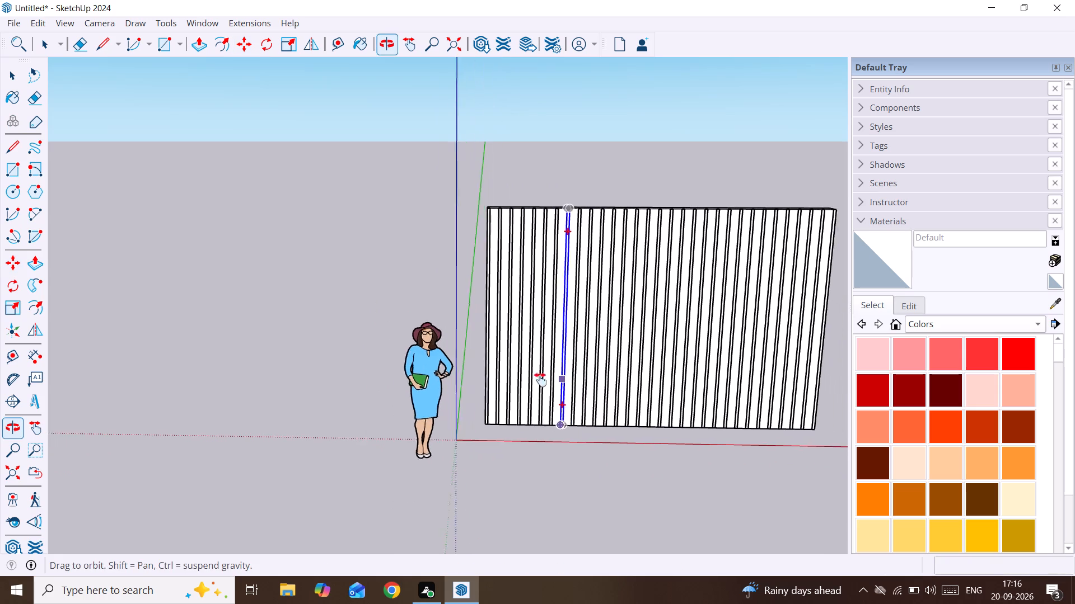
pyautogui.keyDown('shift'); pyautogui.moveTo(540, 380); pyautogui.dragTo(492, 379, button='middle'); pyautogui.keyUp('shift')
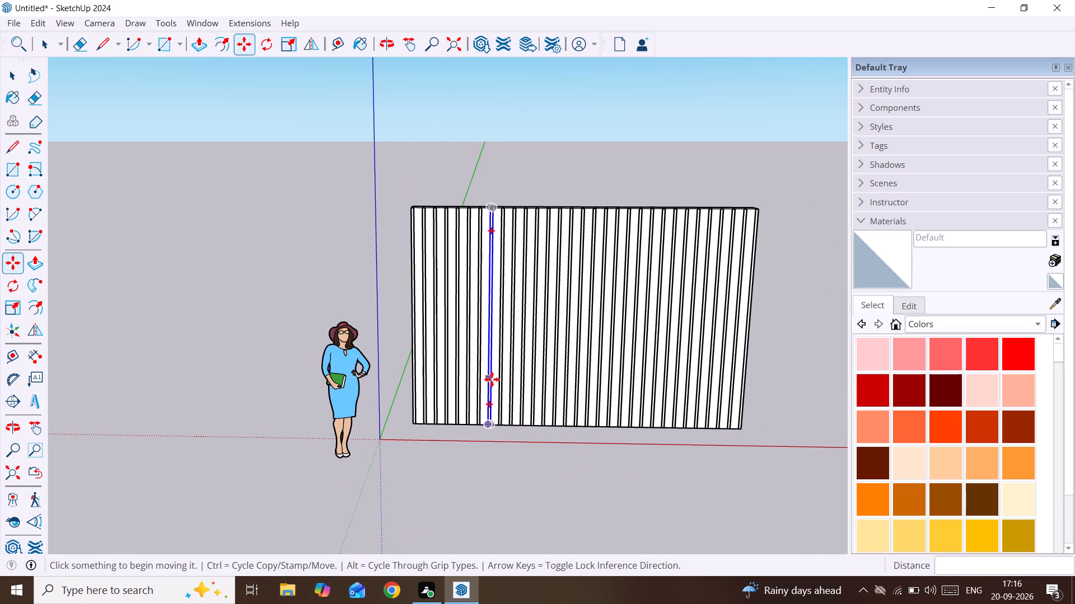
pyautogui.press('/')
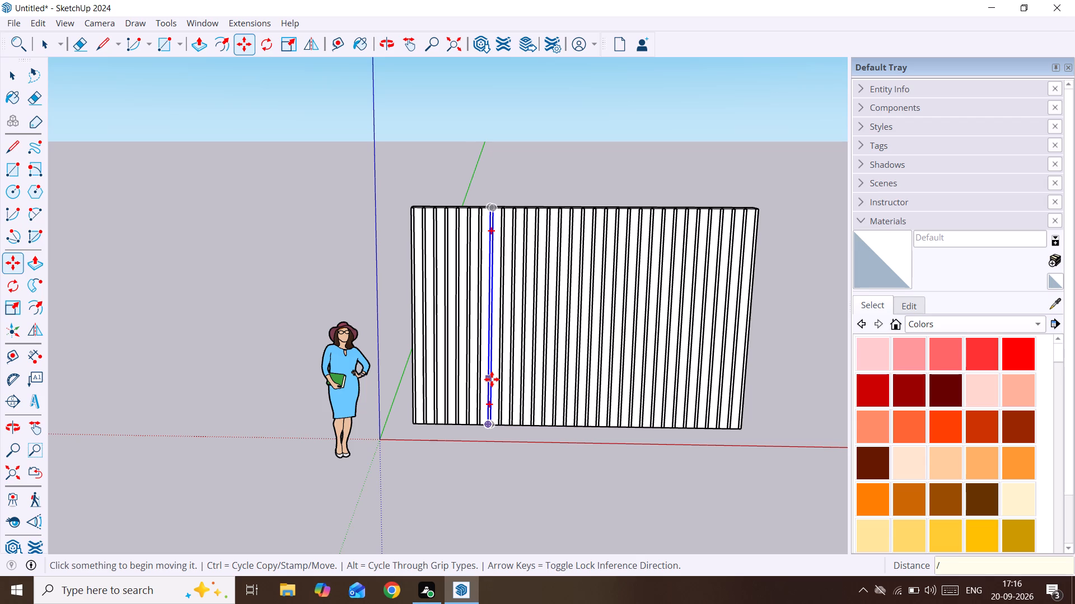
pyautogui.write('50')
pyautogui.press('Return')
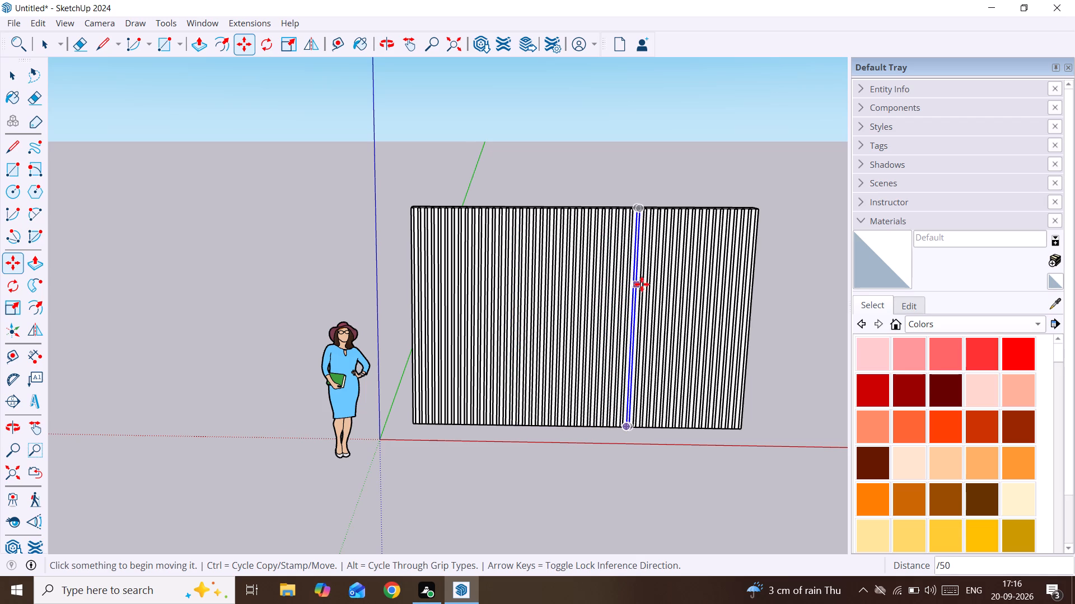
# Examine the density and spacing of the strips across the wall's front, up close and from a distance.
pyautogui.scroll(1, 646, 306)
pyautogui.moveTo(646, 306); pyautogui.dragTo(647, 304, button='middle')
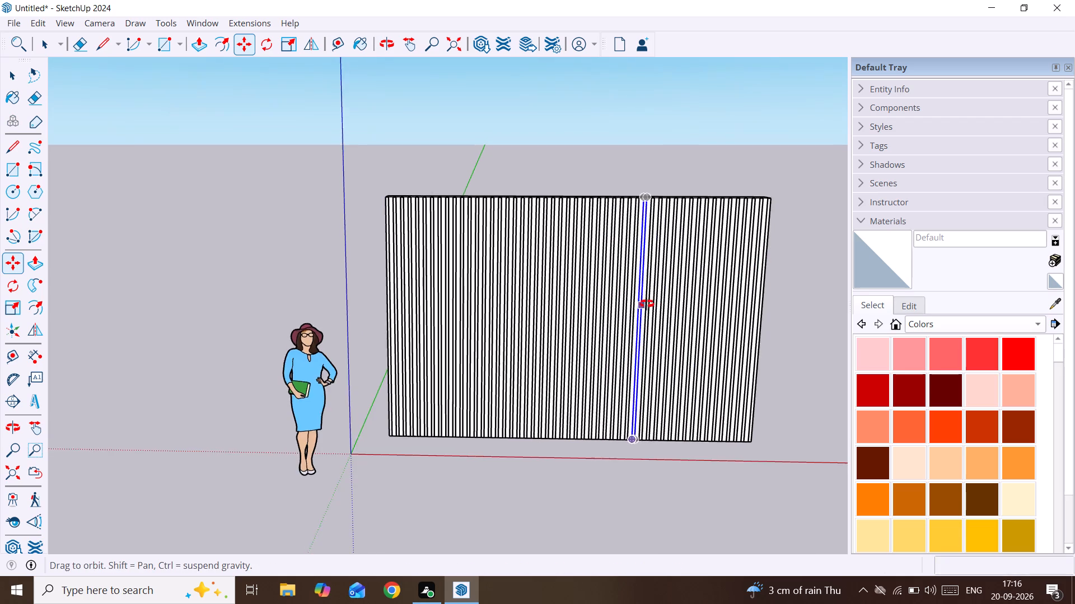
pyautogui.moveTo(647, 304); pyautogui.dragTo(653, 233, button='middle')
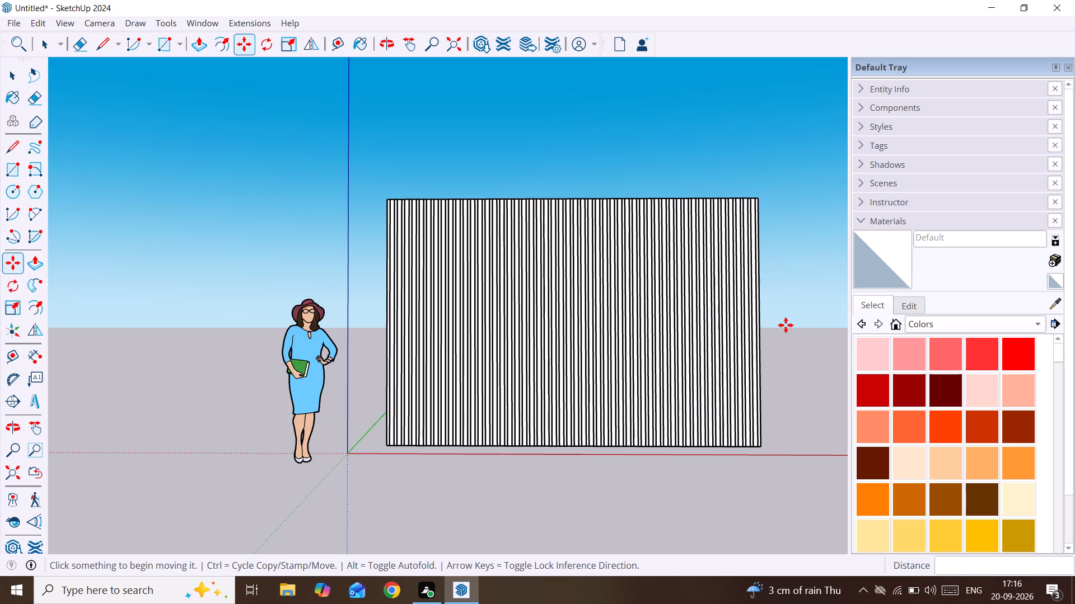
pyautogui.scroll(3, 759, 327)
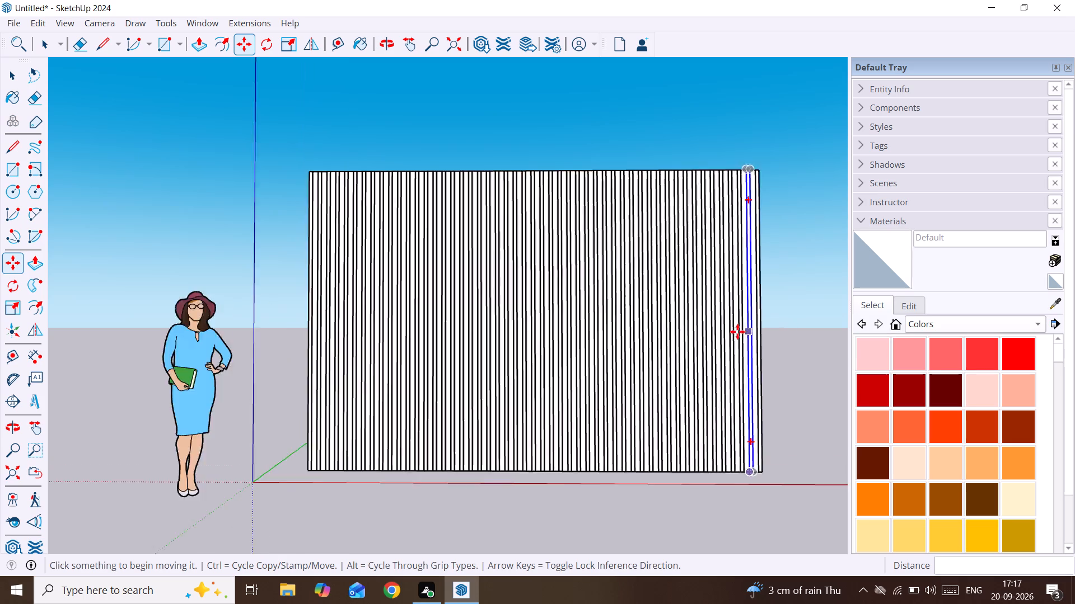
pyautogui.scroll(6, 737, 332)
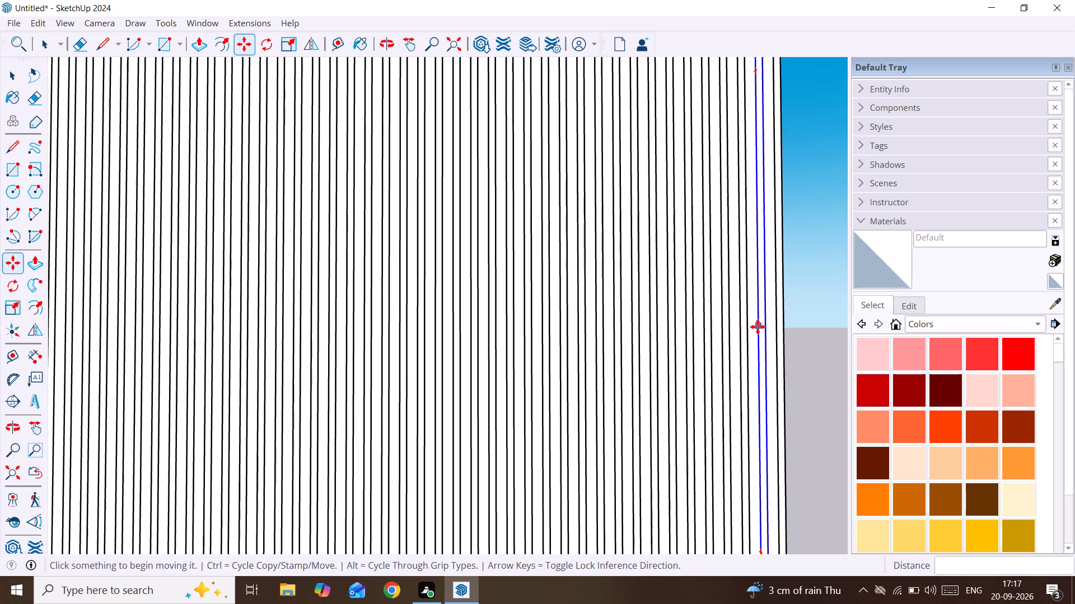
pyautogui.scroll(-6, 773, 322)
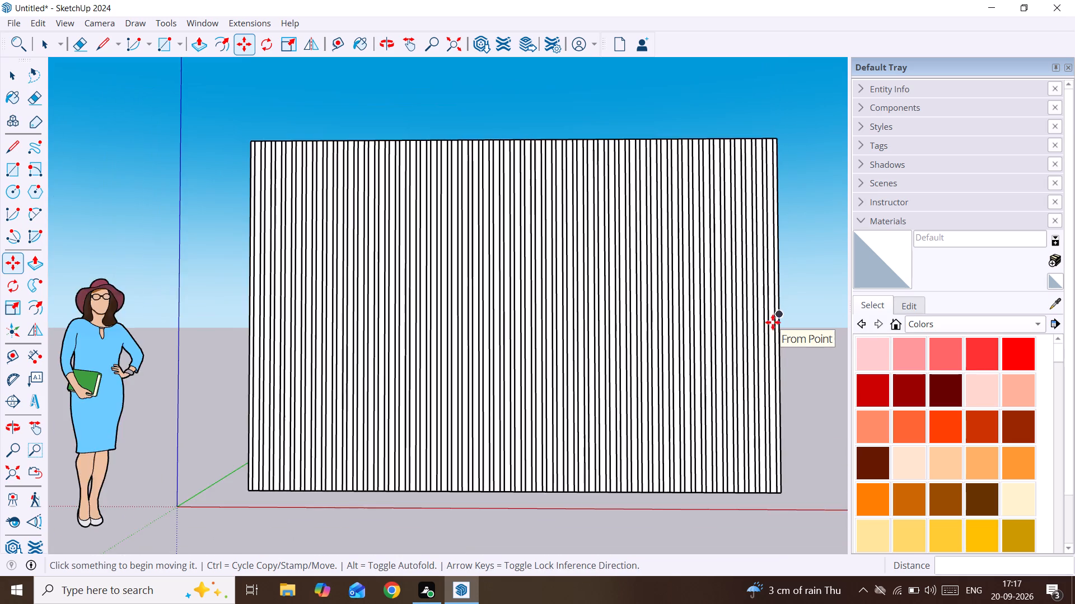
pyautogui.scroll(-3, 773, 322)
pyautogui.scroll(3, 691, 360)
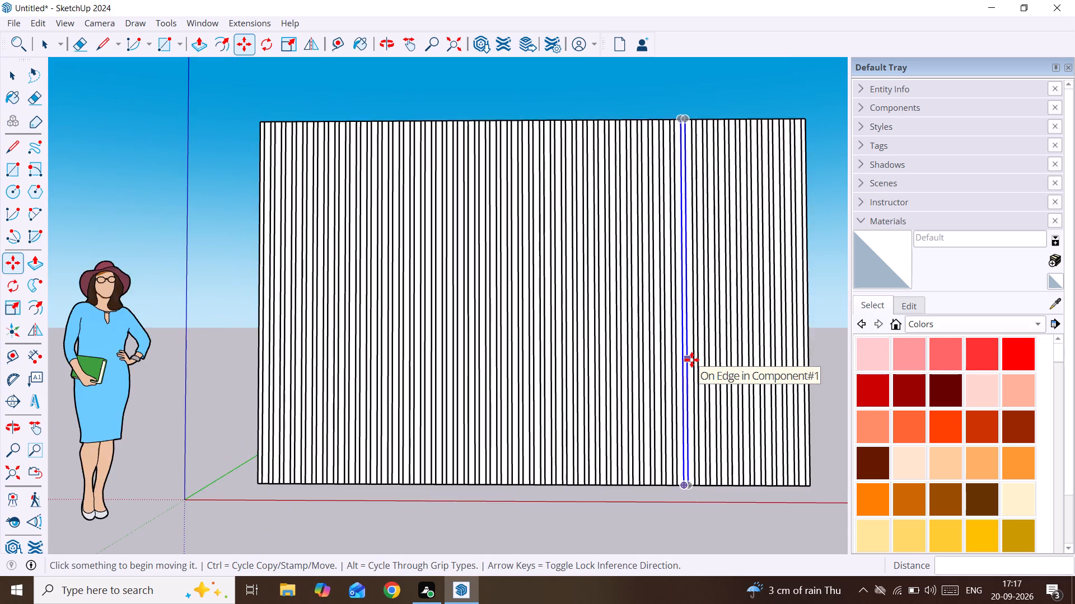
pyautogui.scroll(9, 691, 360)
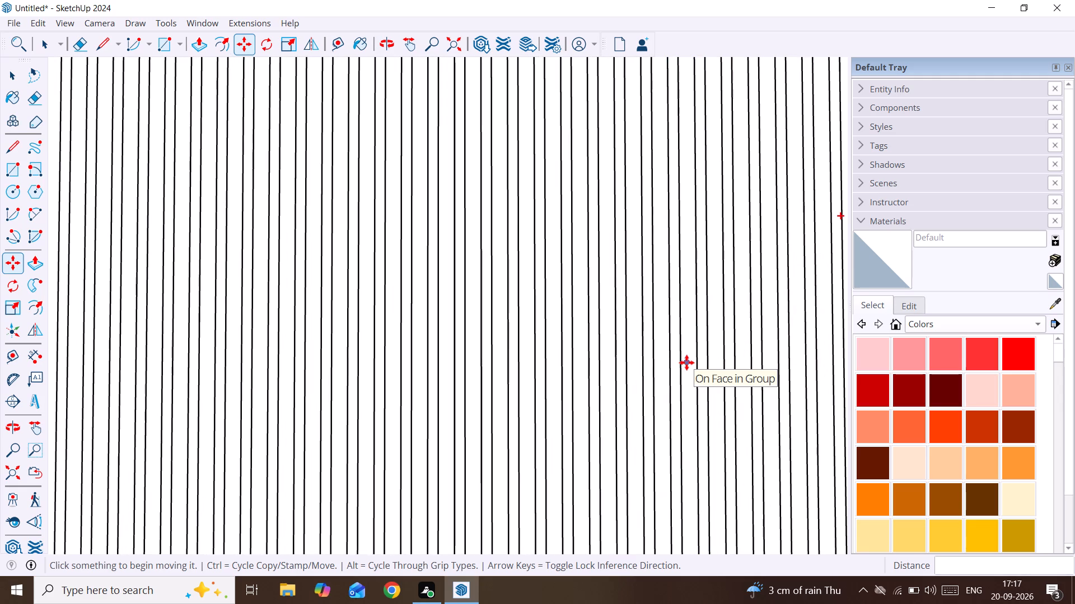
pyautogui.scroll(-2, 686, 362)
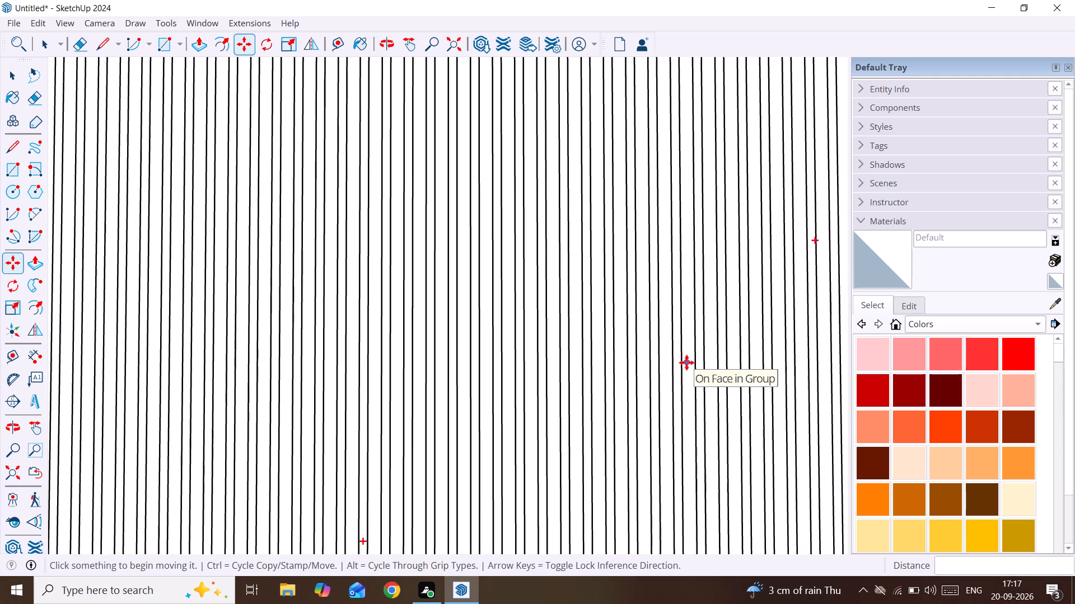
pyautogui.scroll(-14, 686, 362)
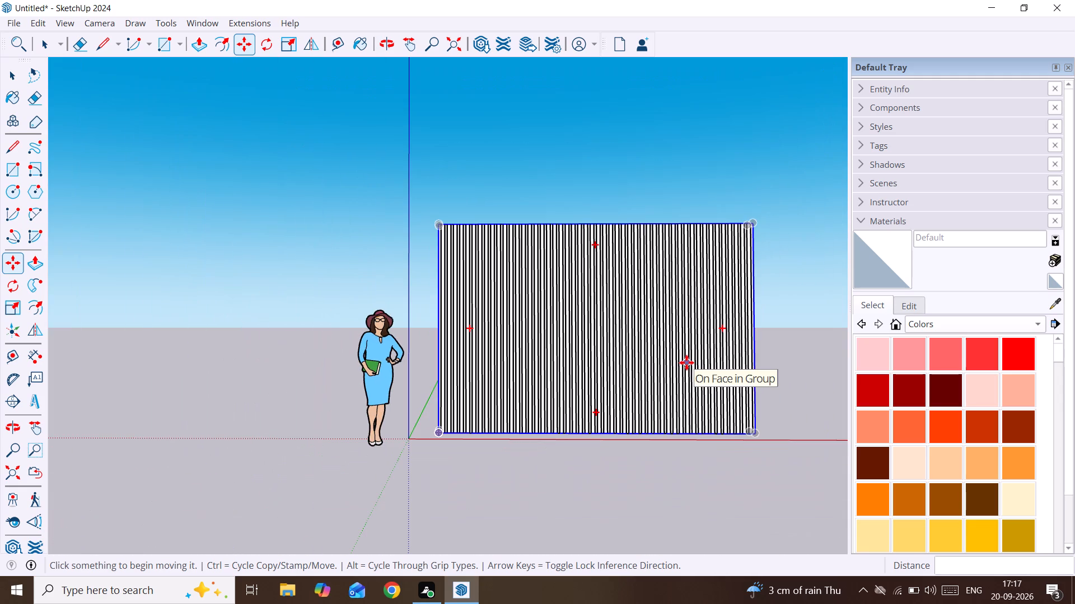
# Undo the strip array and the narrow strip's creation, back to the plain grouped wall.
pyautogui.hotkey('ctrl', 'z')
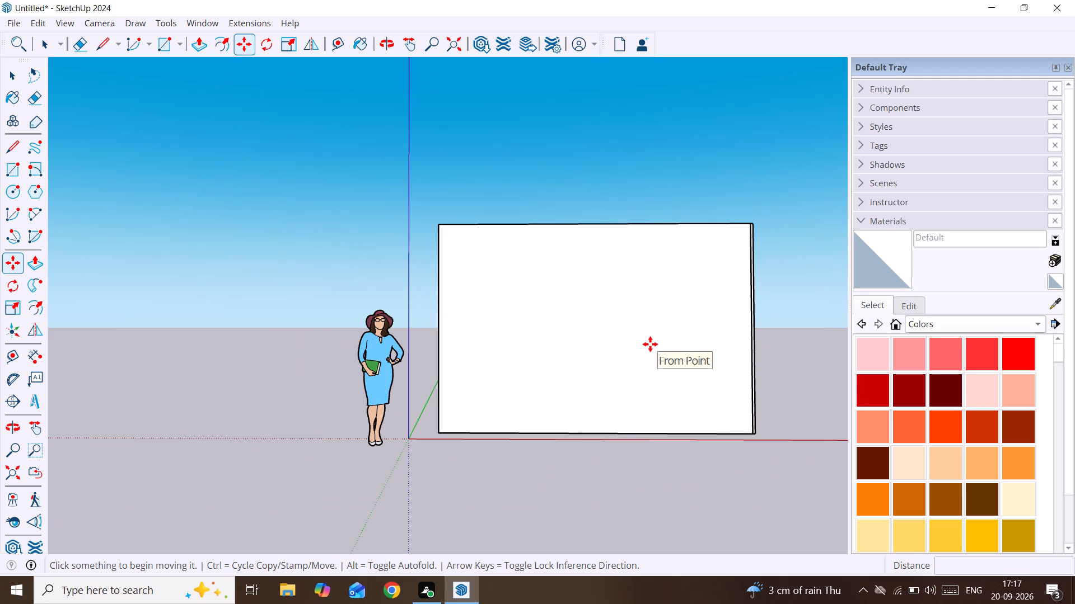
pyautogui.hotkey('ctrl', 'z')
pyautogui.hotkey('ctrl', 'z')
pyautogui.hotkey('ctrl', 'z')
pyautogui.press('space')
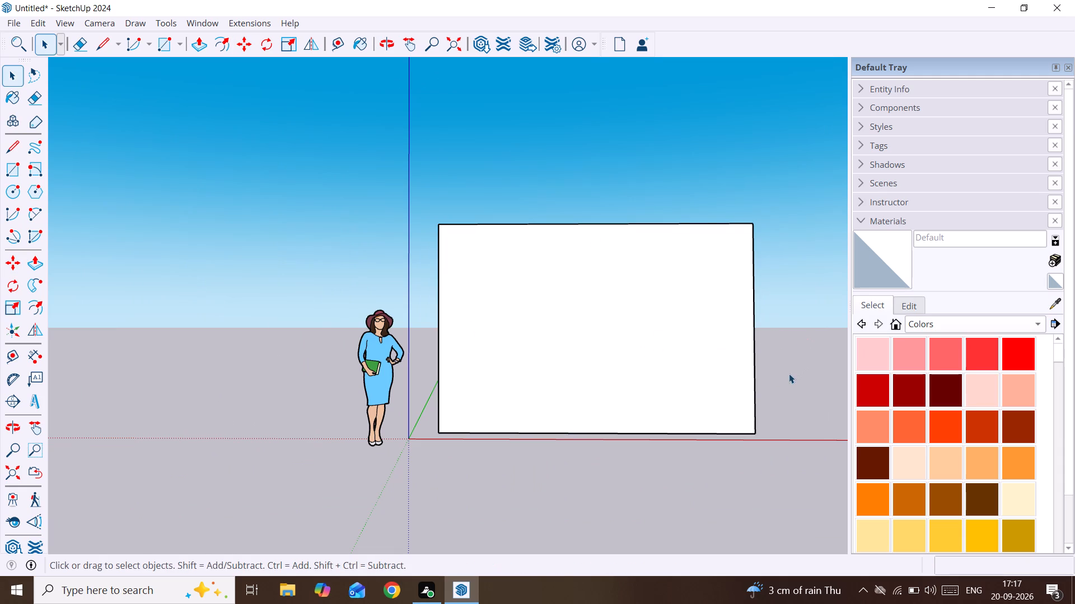
# Draw a 5" by 10' rectangle on the wall's front, from the top corner at the end far from the origin.
pyautogui.press('r')
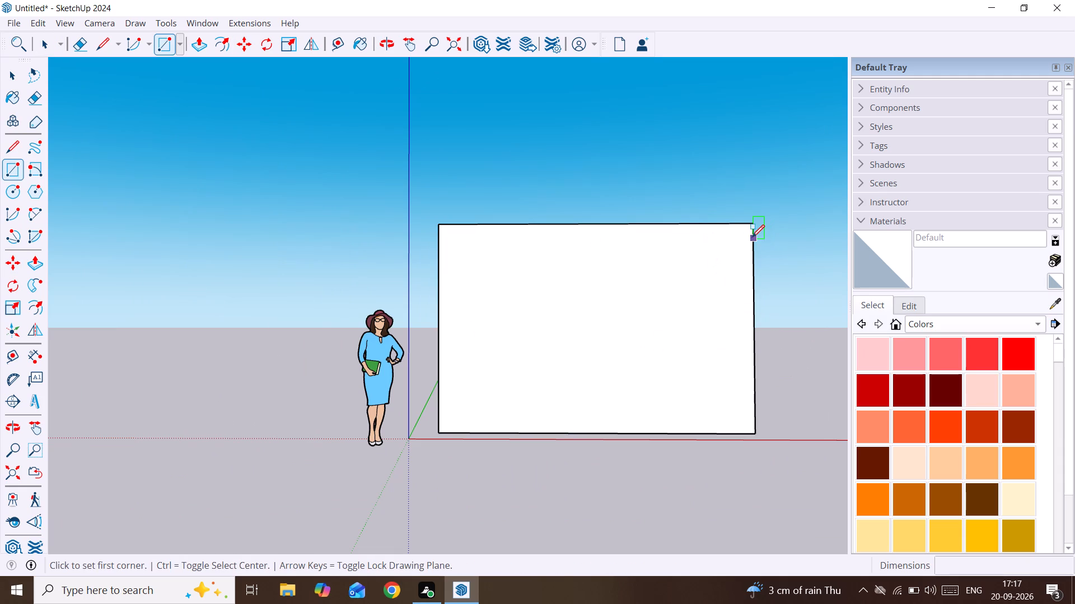
pyautogui.press('Left')
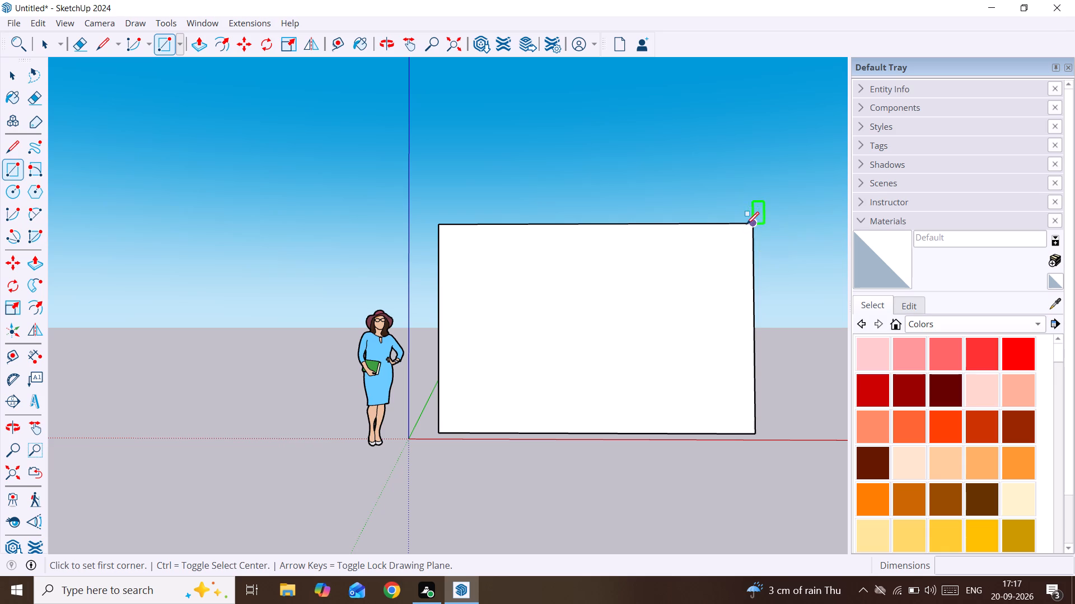
pyautogui.click(751, 224)
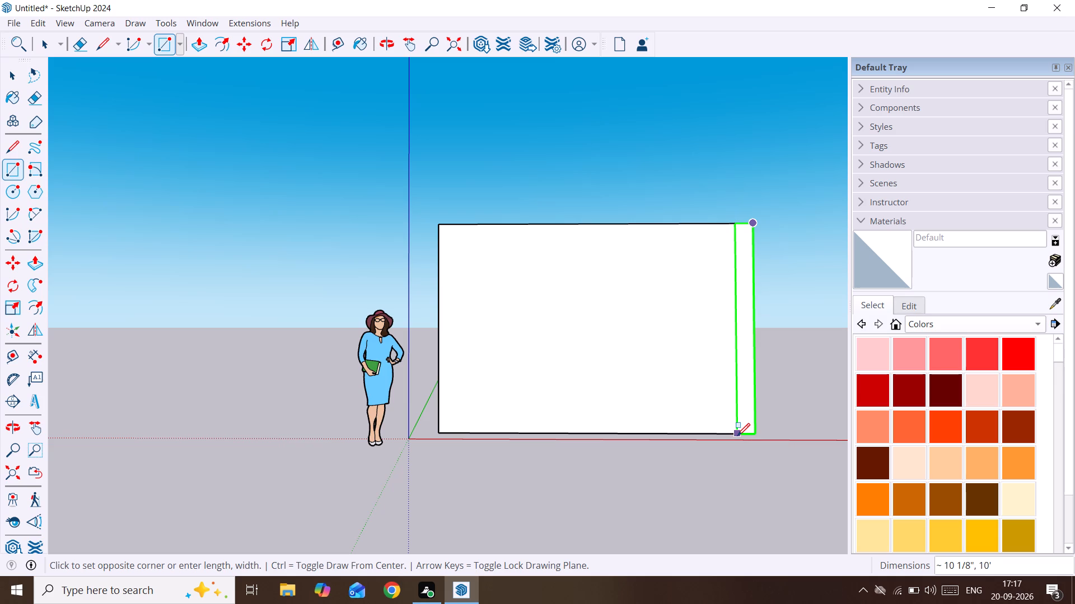
pyautogui.write('5"')
pyautogui.press(',')
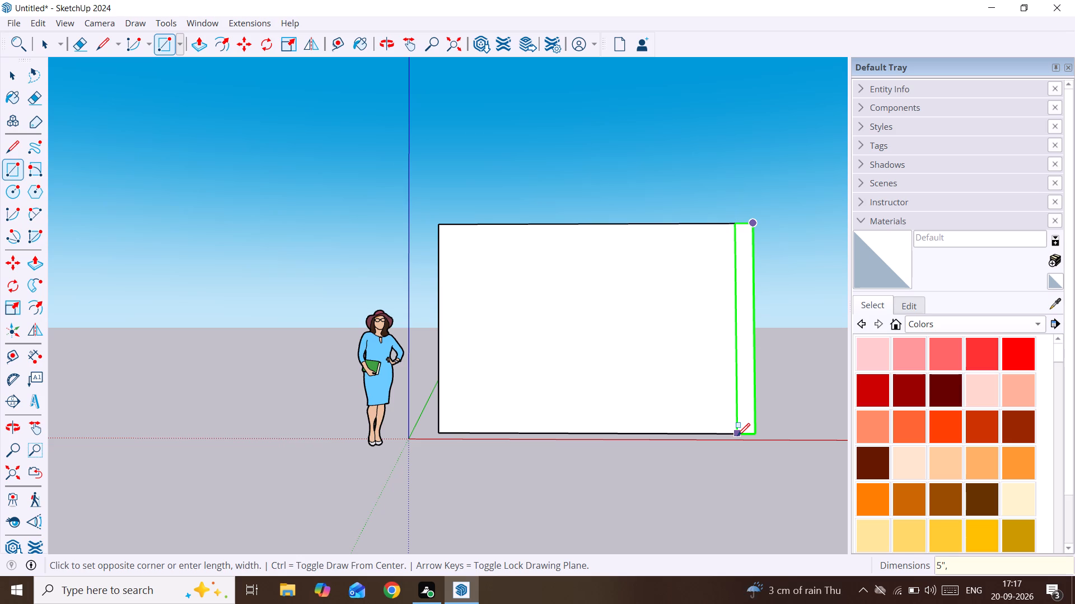
pyautogui.write("10'")
pyautogui.press('Return')
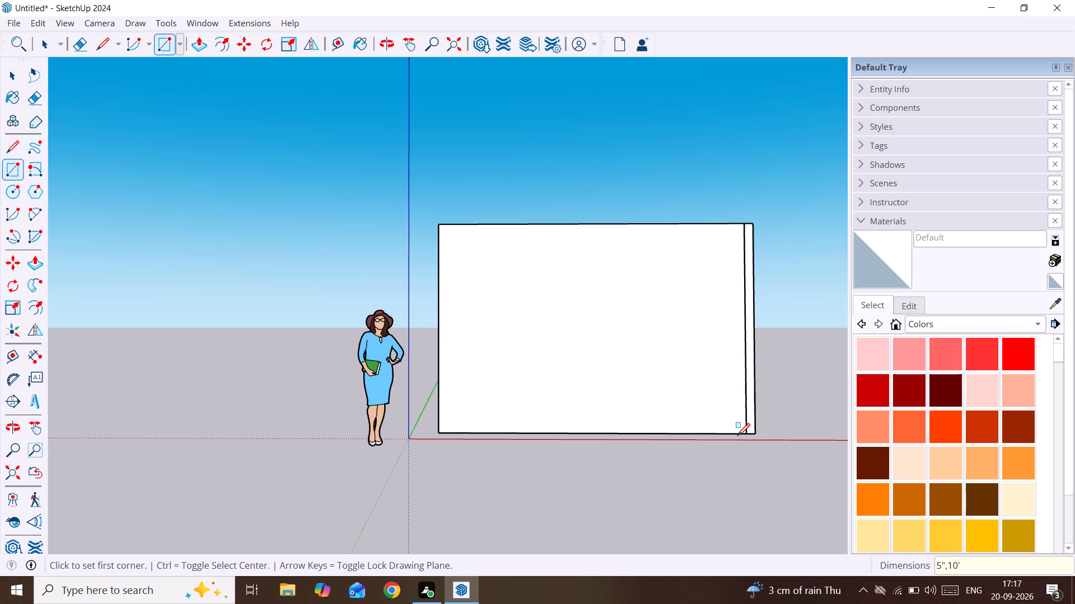
# Select the new 5" strip's face together with its edges.
pyautogui.press('space')
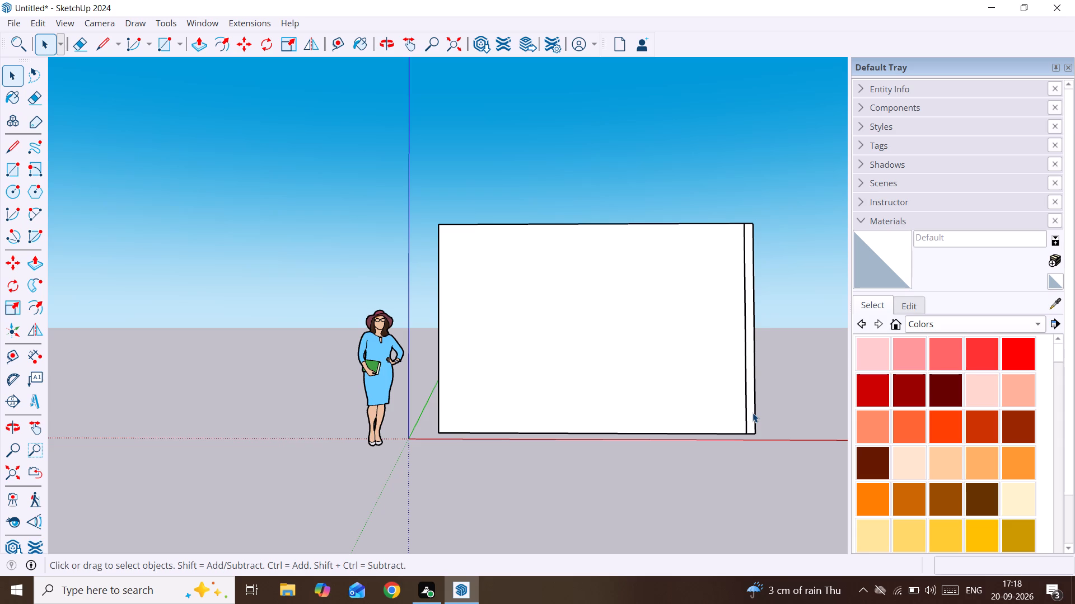
pyautogui.click(752, 412)
pyautogui.doubleClick(752, 412)
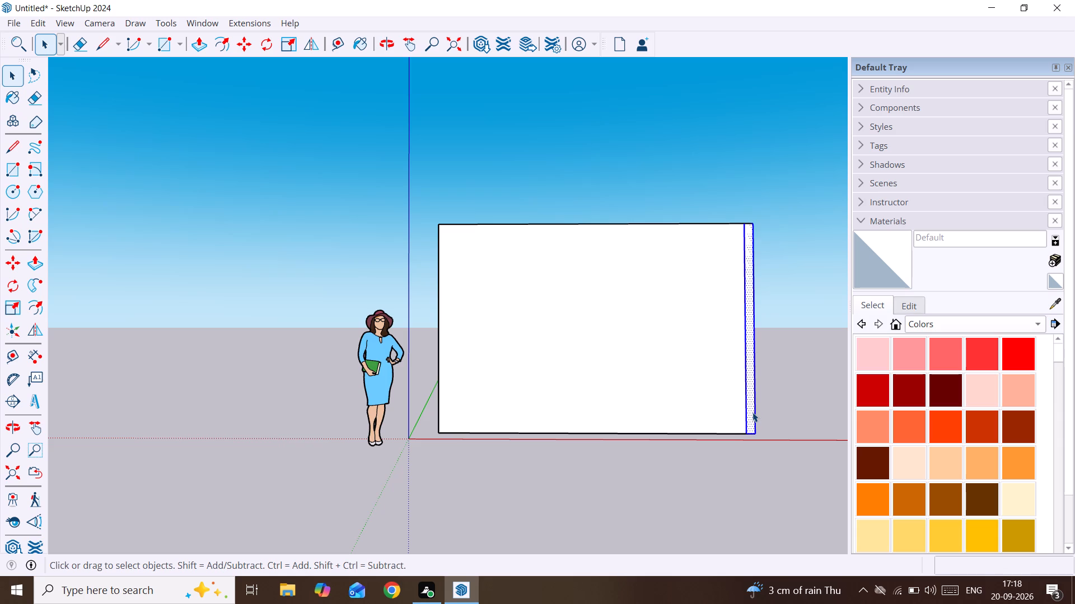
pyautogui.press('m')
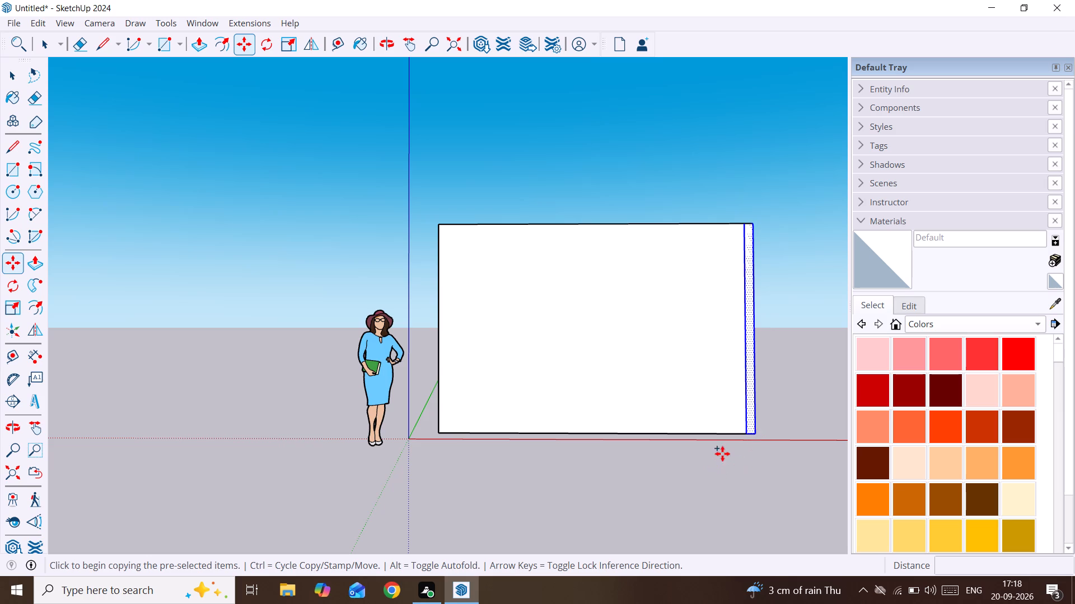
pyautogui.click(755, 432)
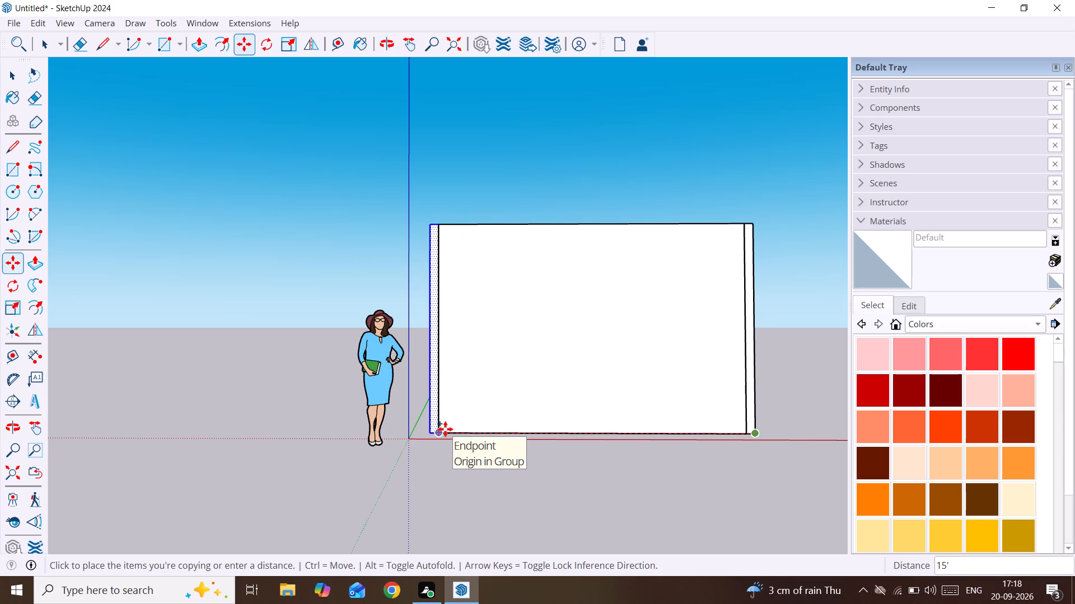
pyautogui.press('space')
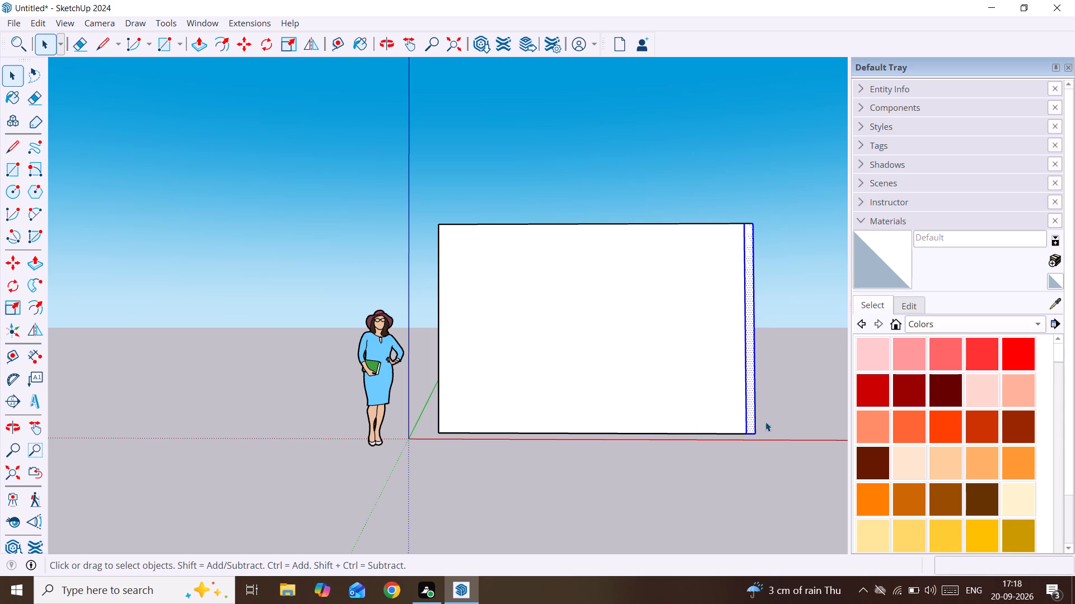
# Copy the selected strip 14' 7" along the red axis to the wall's opposite end, near the origin.
pyautogui.scroll(1, 752, 445)
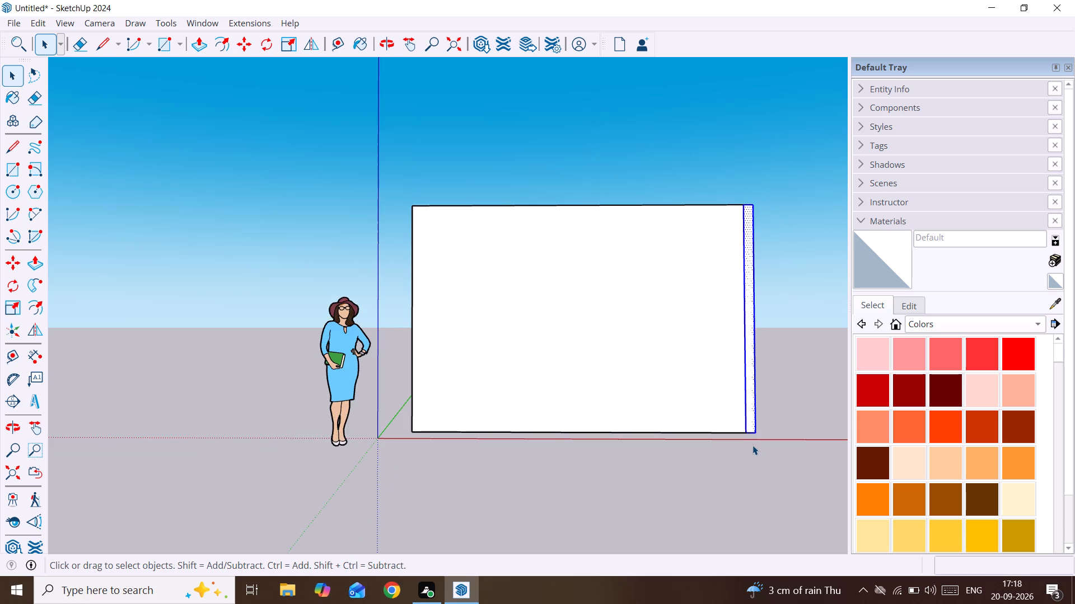
pyautogui.press('m')
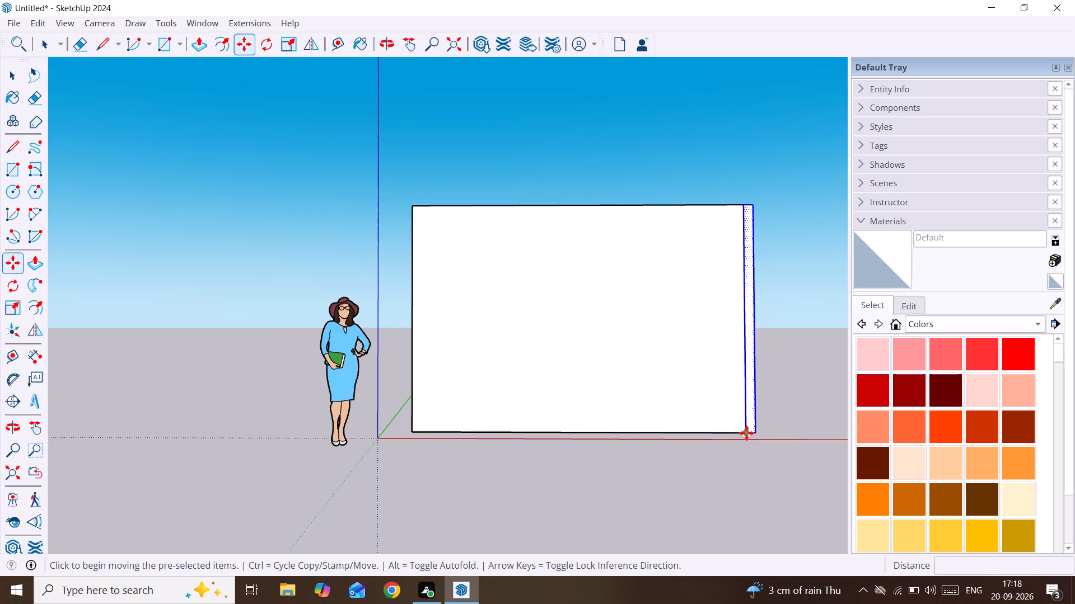
pyautogui.click(745, 432)
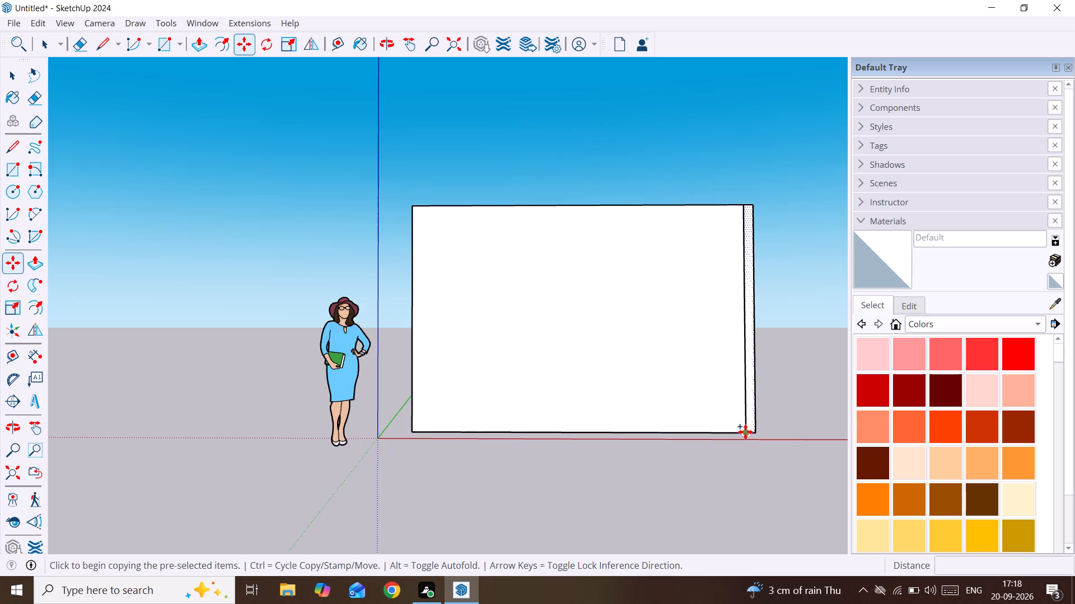
pyautogui.press('Right')
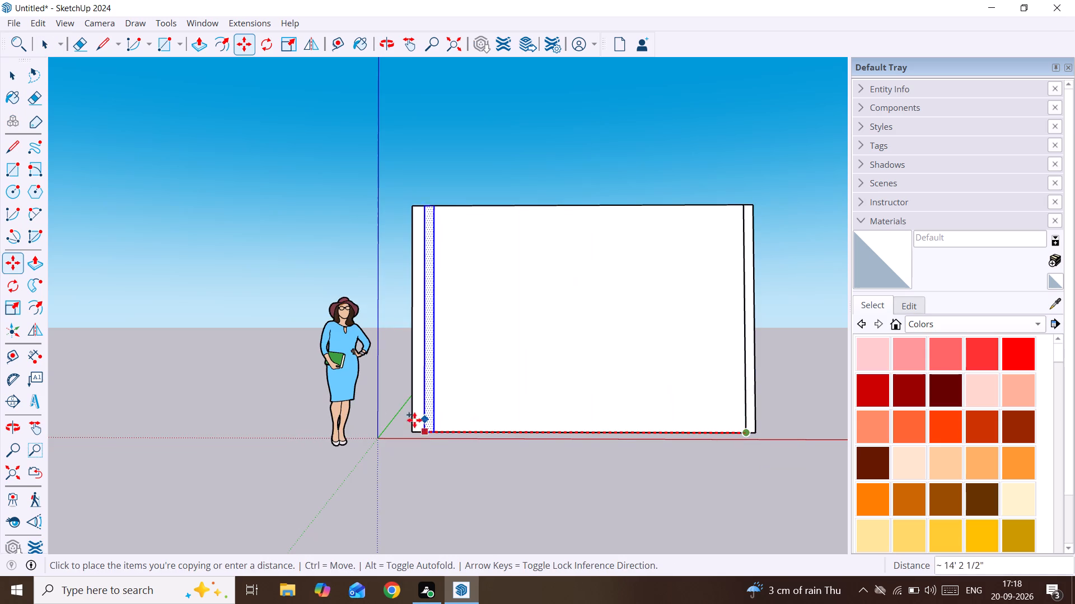
pyautogui.click(413, 420)
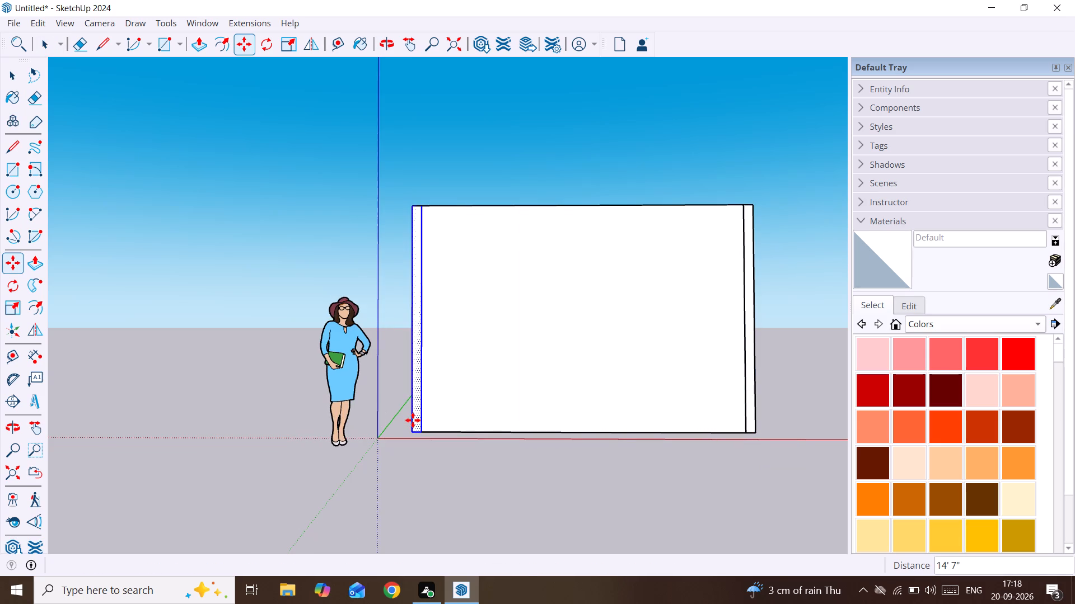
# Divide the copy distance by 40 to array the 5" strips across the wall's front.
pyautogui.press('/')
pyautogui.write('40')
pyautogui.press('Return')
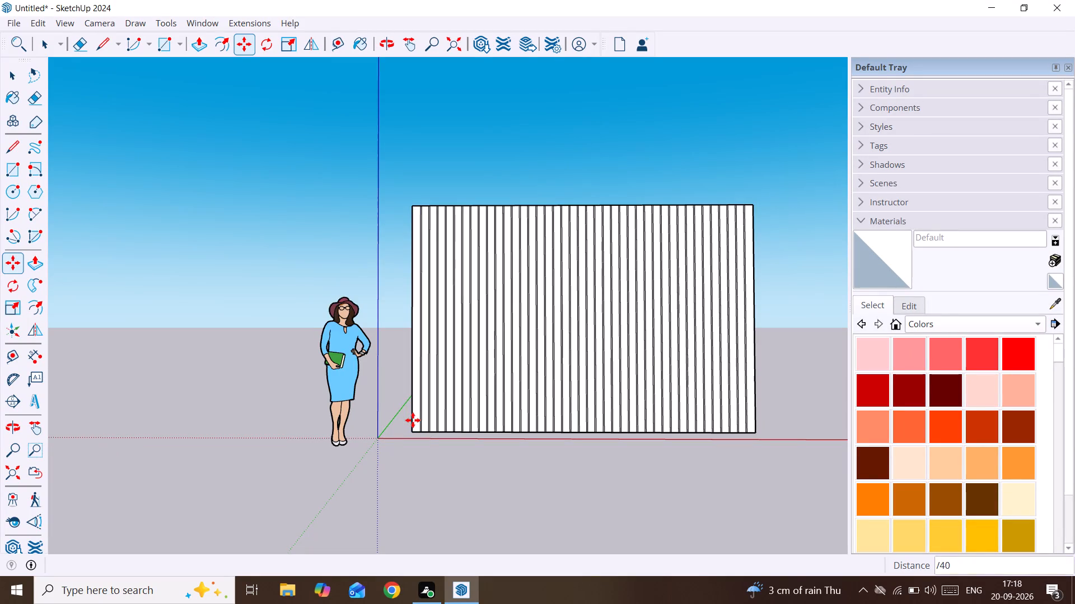
# Divide the copy distance by 30 to array evenly spaced 5" strips across the wall's front.
pyautogui.write('/30')
pyautogui.press('Return')
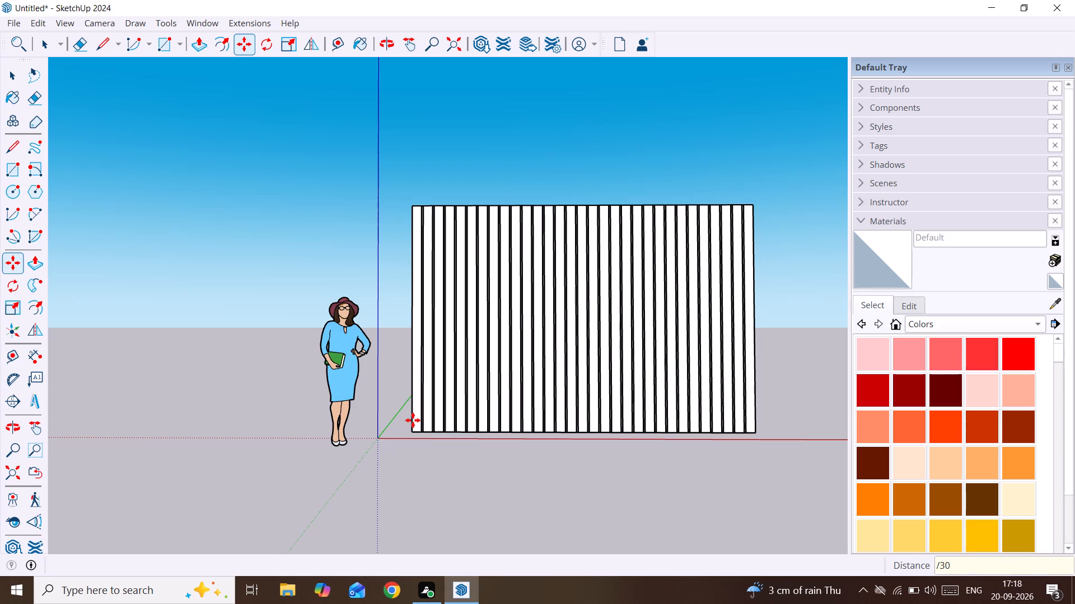
pyautogui.click(413, 420)
pyautogui.press('space')
pyautogui.scroll(1, 745, 322)
pyautogui.moveTo(745, 322); pyautogui.dragTo(760, 499, button='middle')
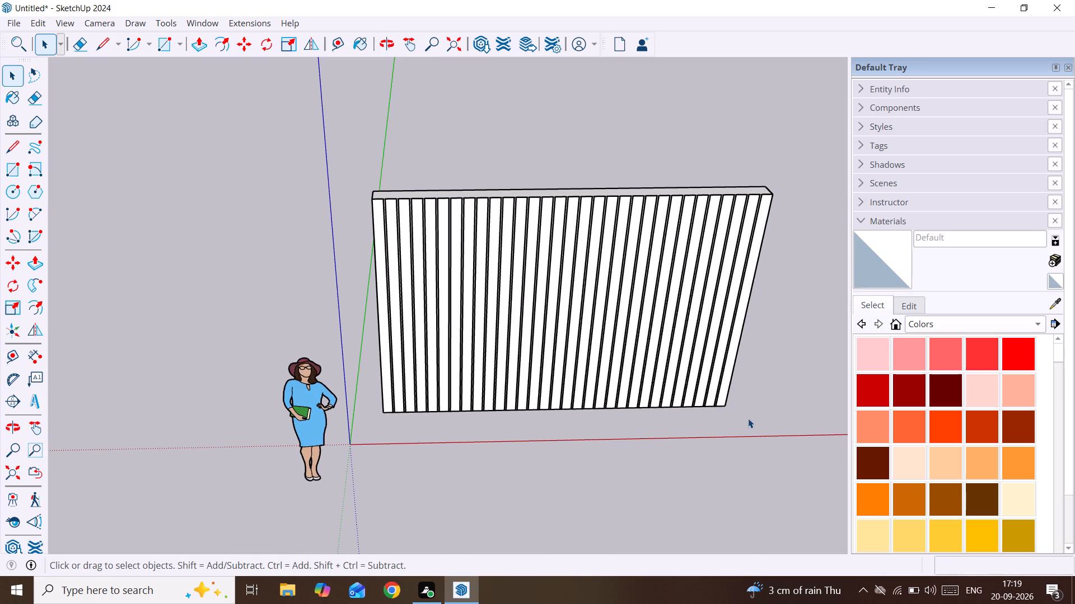
# Check the selection of the 5" end strip, and undo the last array of strips across the wall.
pyautogui.scroll(2, 745, 407)
pyautogui.click(741, 295)
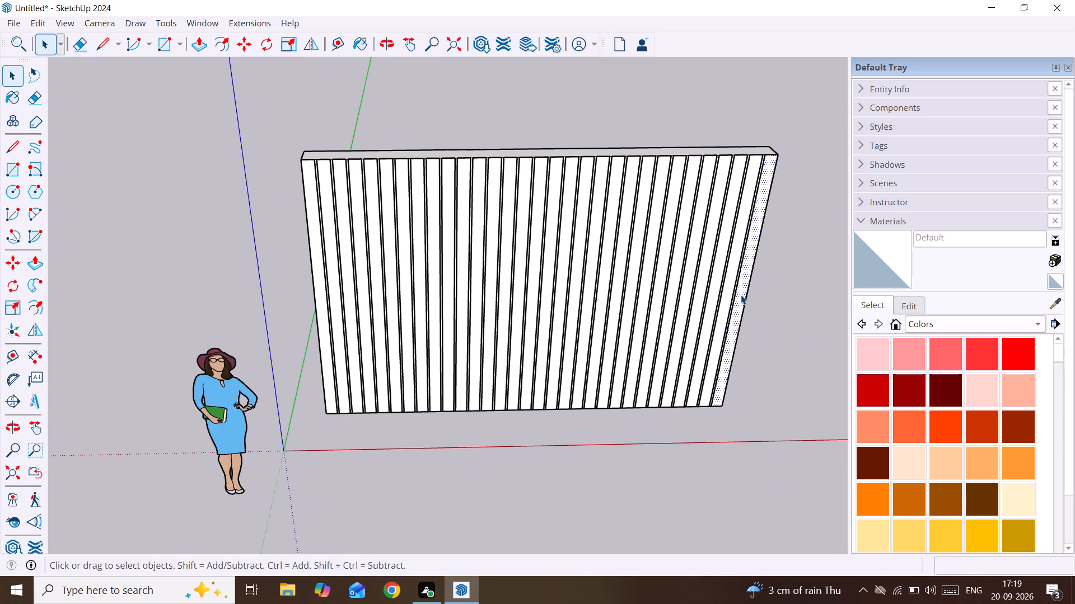
pyautogui.doubleClick(742, 294)
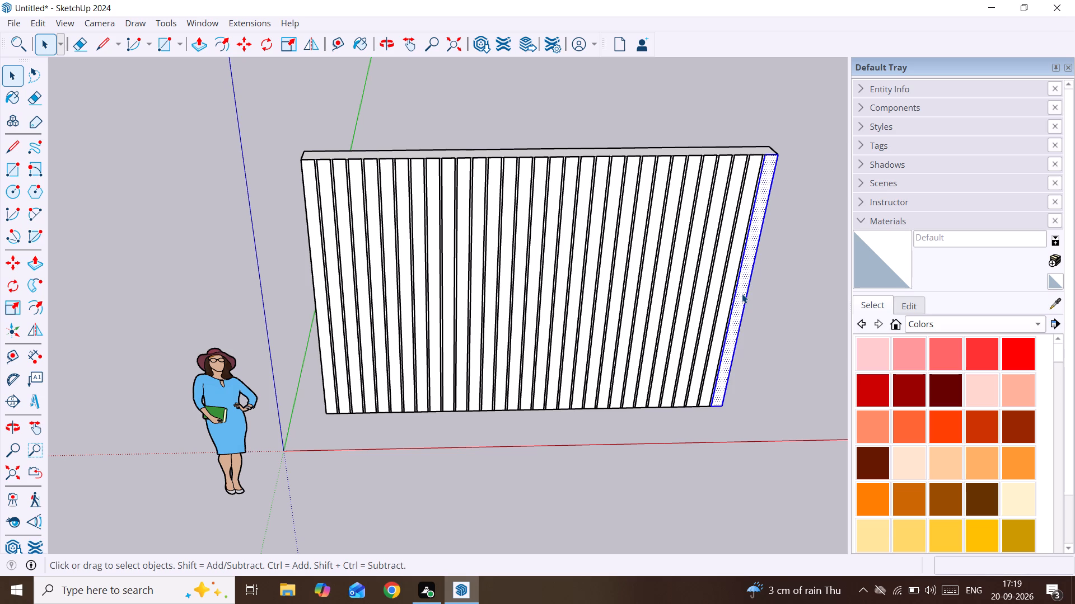
pyautogui.doubleClick(742, 294)
pyautogui.tripleClick(742, 294)
pyautogui.tripleClick(742, 294)
pyautogui.scroll(3, 764, 266)
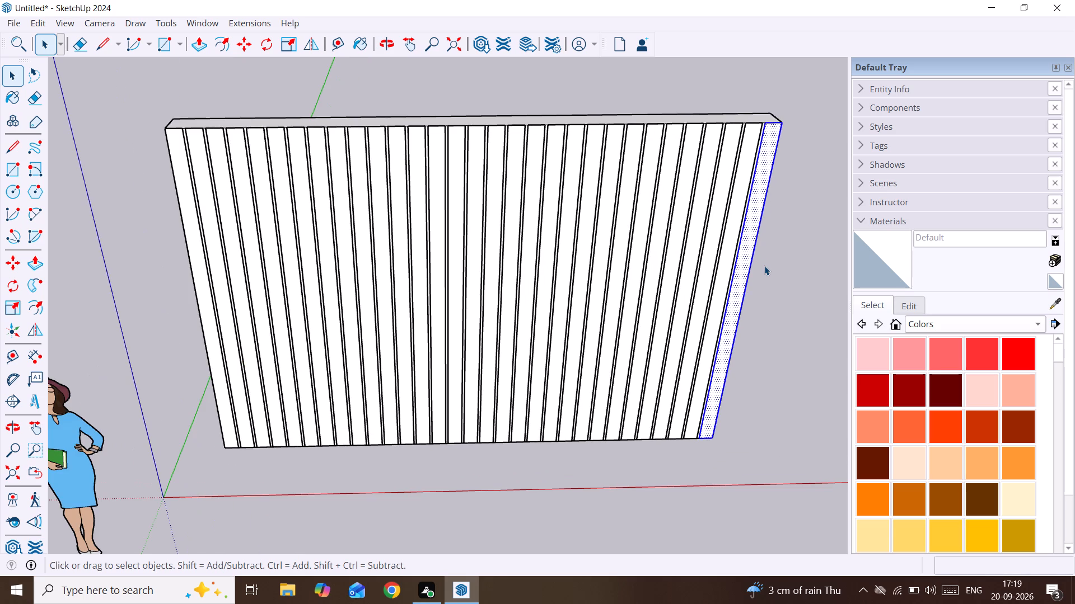
pyautogui.hotkey('ctrl', 'z')
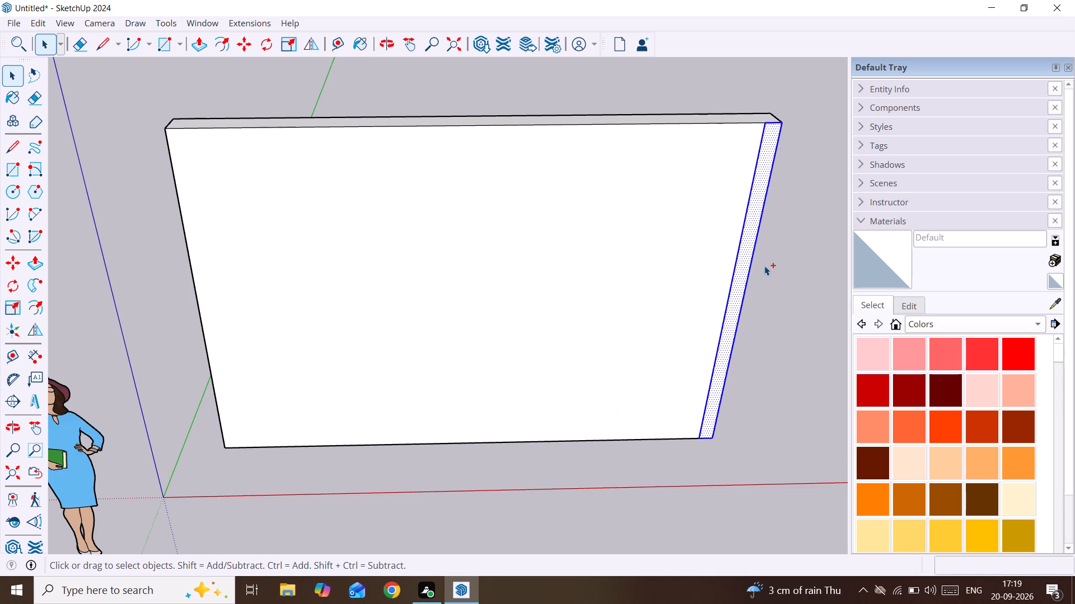
# Make a group from the 5" end strip's face and edges.
pyautogui.rightClick(765, 260)
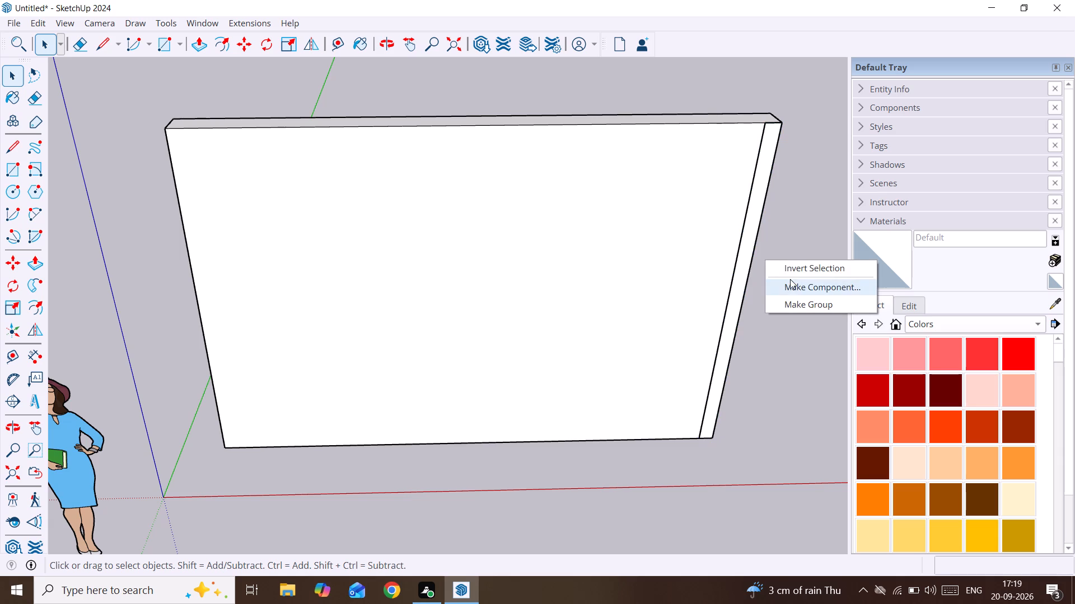
pyautogui.click(781, 233)
pyautogui.tripleClick(744, 254)
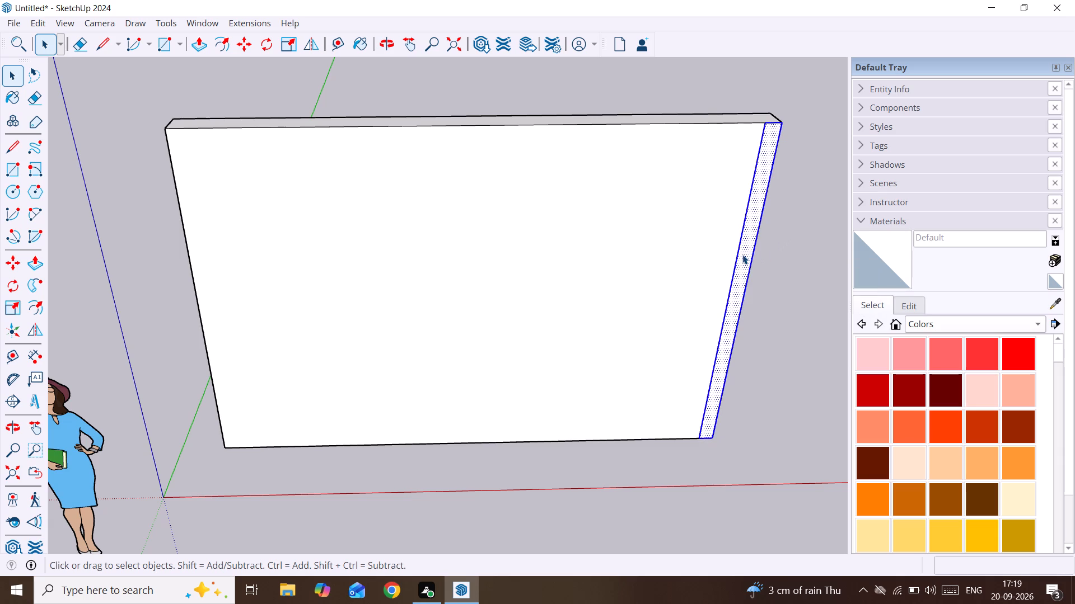
pyautogui.rightClick(761, 251)
pyautogui.click(805, 217)
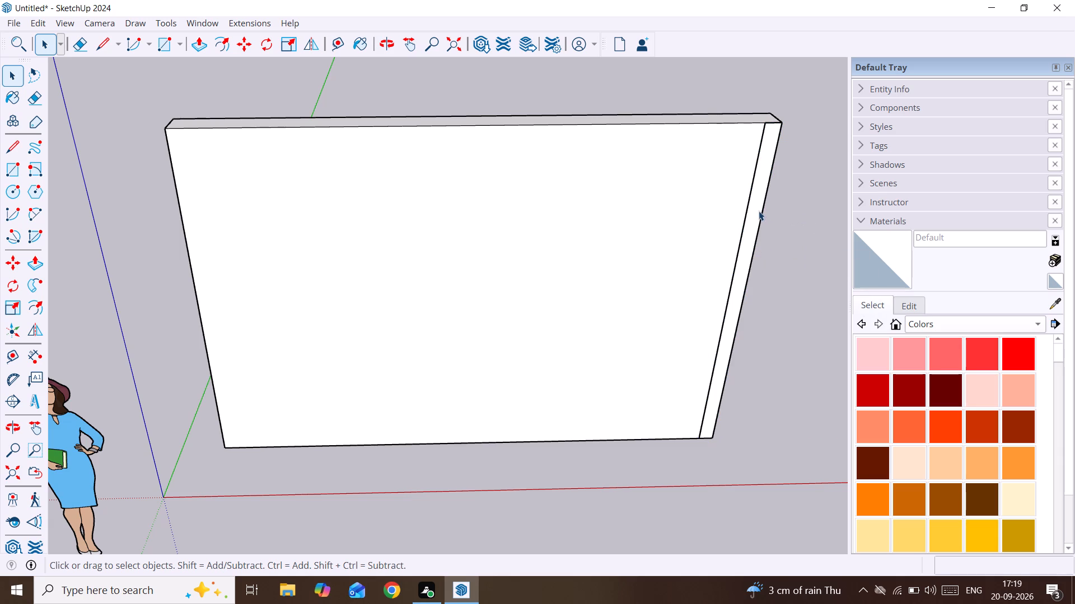
pyautogui.tripleClick(755, 208)
pyautogui.rightClick(755, 207)
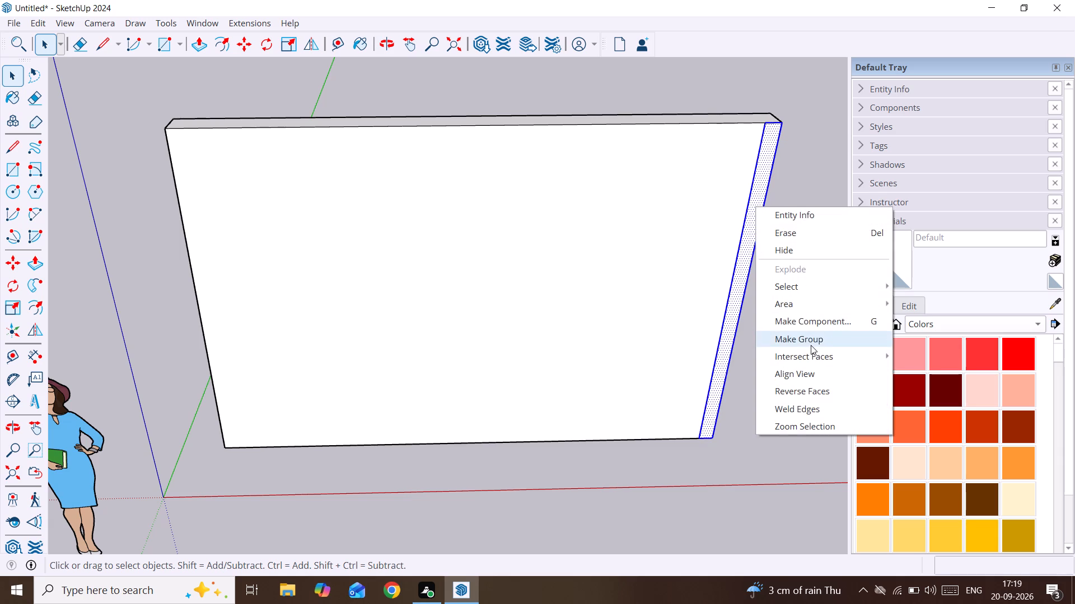
pyautogui.click(810, 341)
# Convert the grouped 5" end strip into a component with the default settings.
pyautogui.rightClick(749, 280)
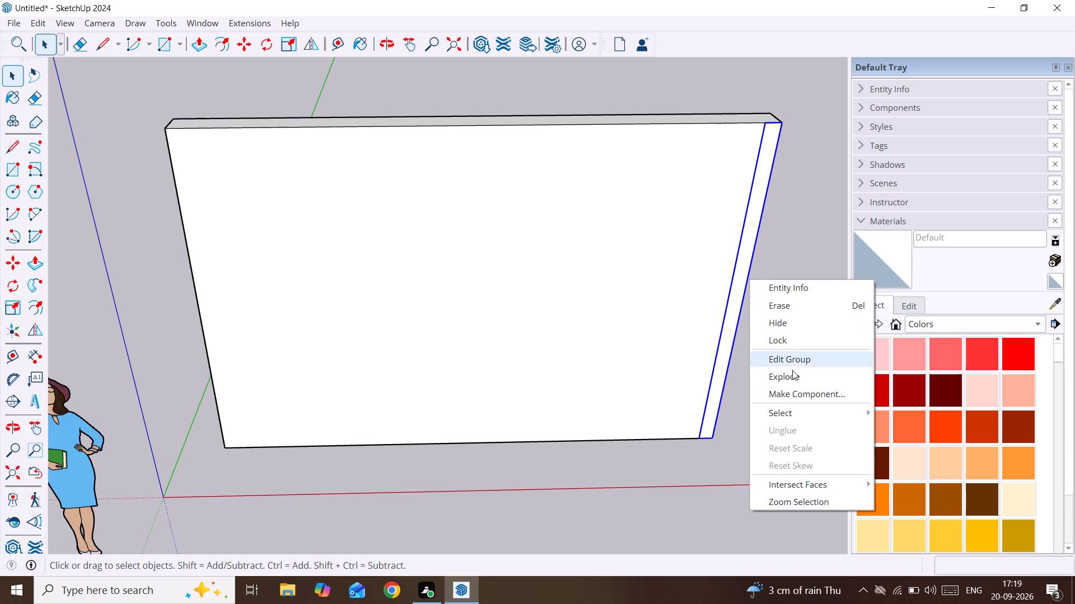
pyautogui.click(793, 391)
pyautogui.click(540, 468)
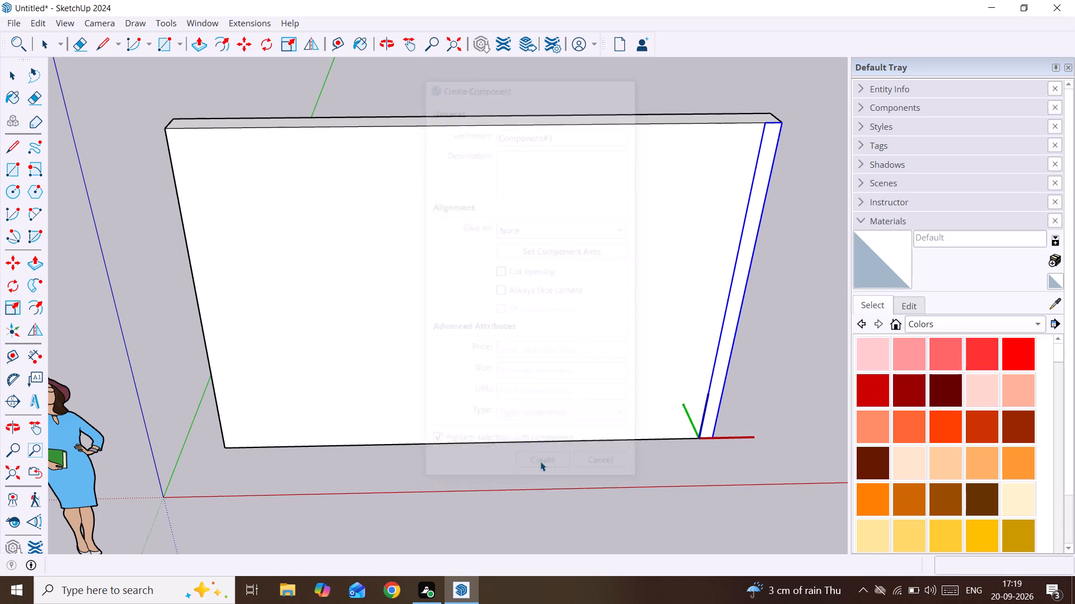
# Copy the strip component 14' 7" along the red axis to the wall's opposite end, near the origin.
pyautogui.scroll(-3, 554, 440)
pyautogui.keyDown('shift'); pyautogui.moveTo(554, 440); pyautogui.dragTo(695, 366, button='middle'); pyautogui.keyUp('shift')
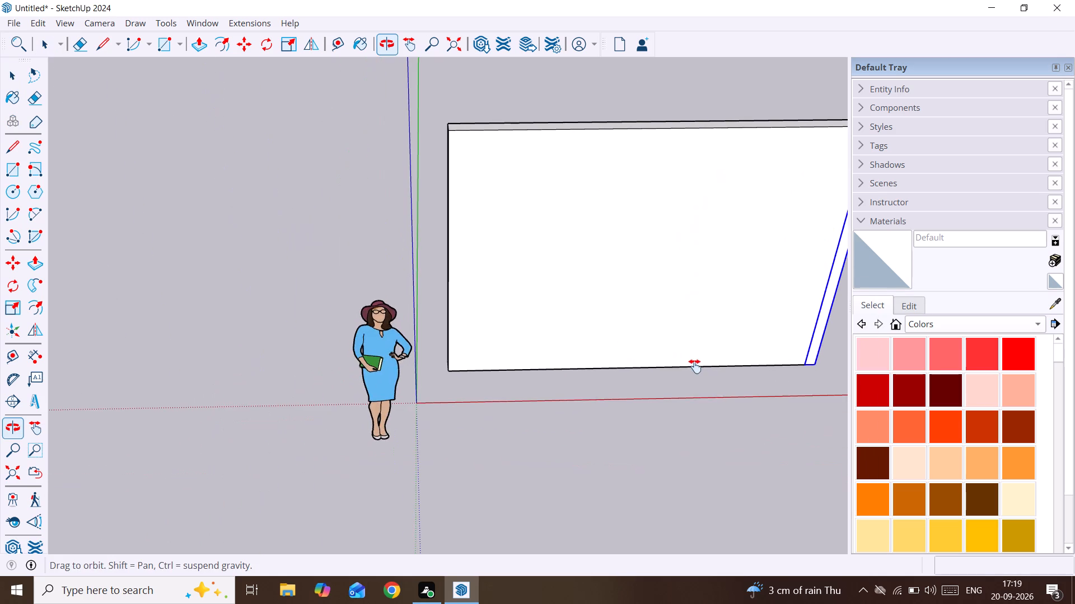
pyautogui.keyDown('shift'); pyautogui.moveTo(695, 366); pyautogui.dragTo(655, 397, button='middle'); pyautogui.keyUp('shift')
pyautogui.moveTo(653, 304); pyautogui.dragTo(649, 212, button='middle')
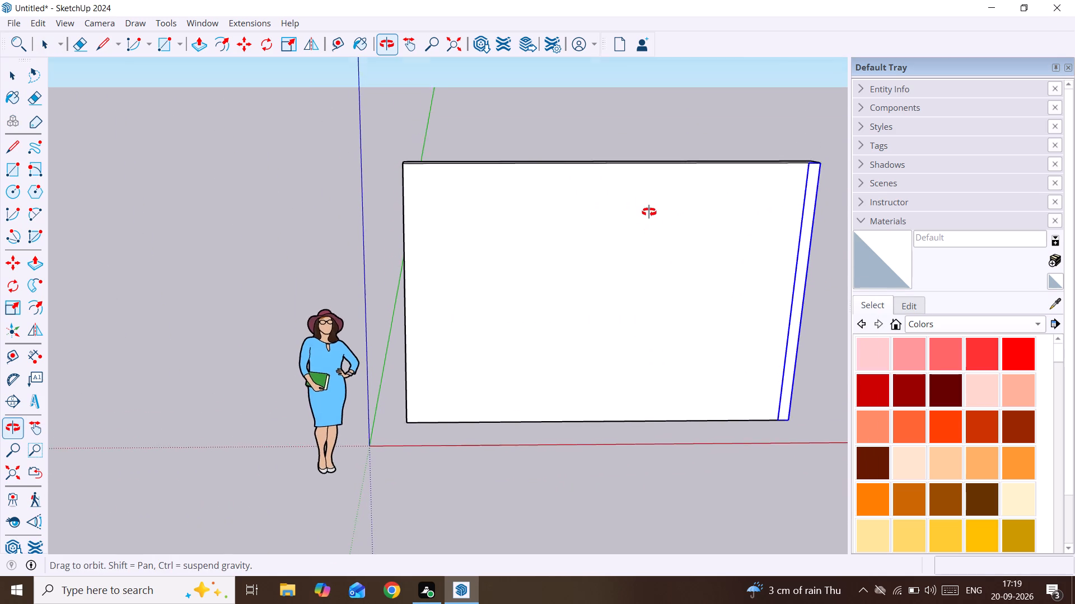
pyautogui.moveTo(649, 212); pyautogui.dragTo(650, 213, button='middle')
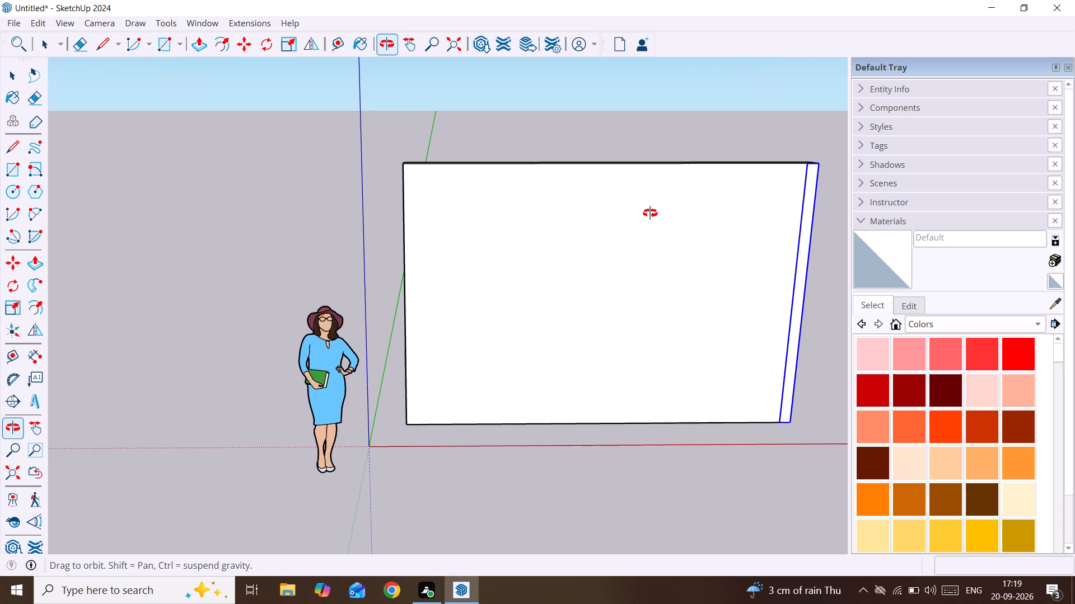
pyautogui.moveTo(650, 213); pyautogui.dragTo(665, 235, button='middle')
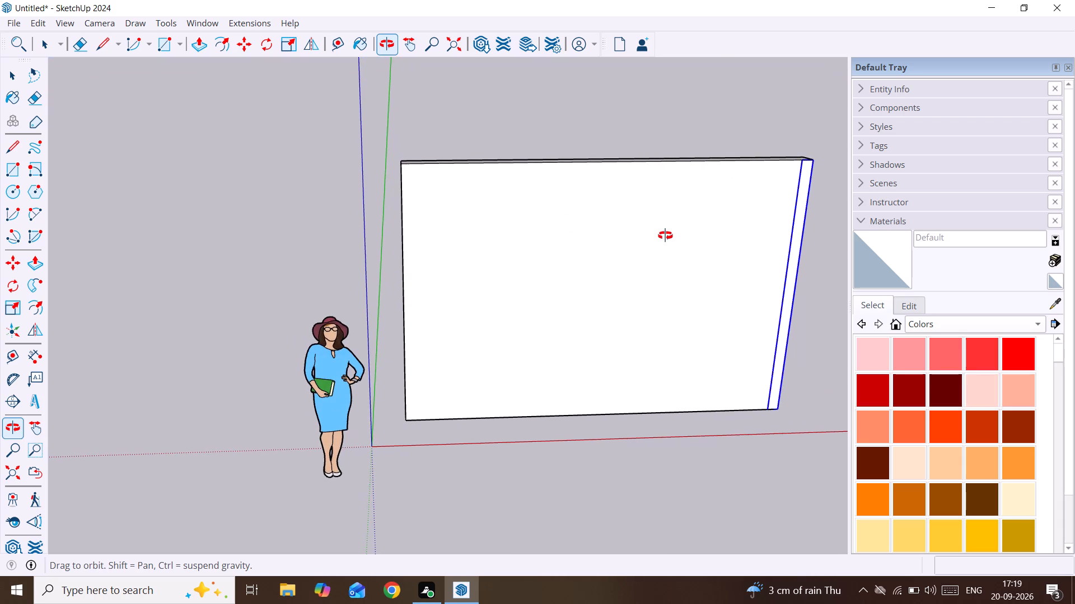
pyautogui.moveTo(665, 235); pyautogui.dragTo(666, 238, button='middle')
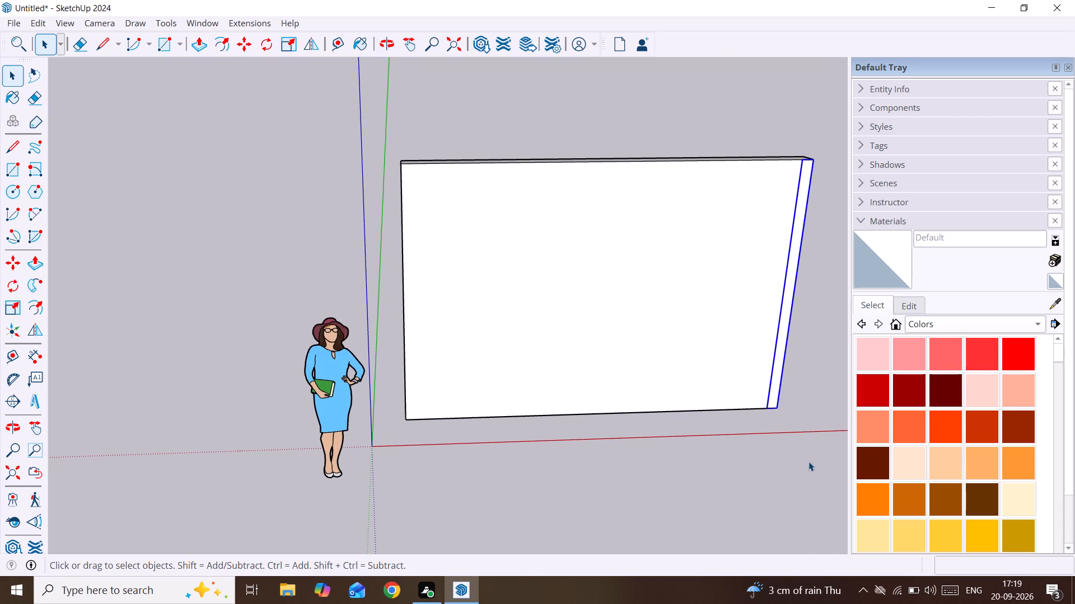
pyautogui.press('m')
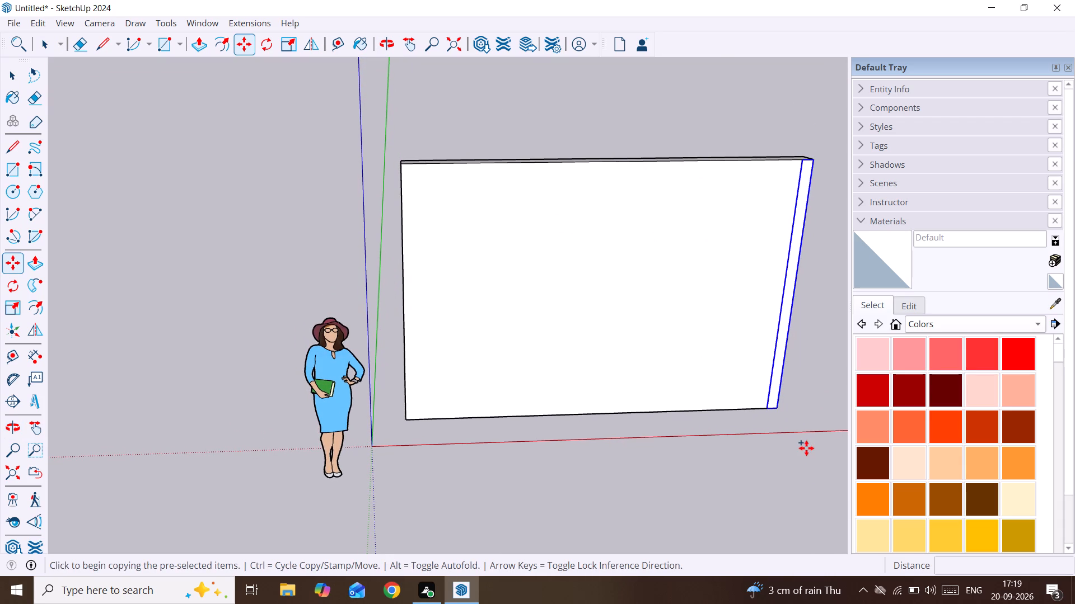
pyautogui.press('Right')
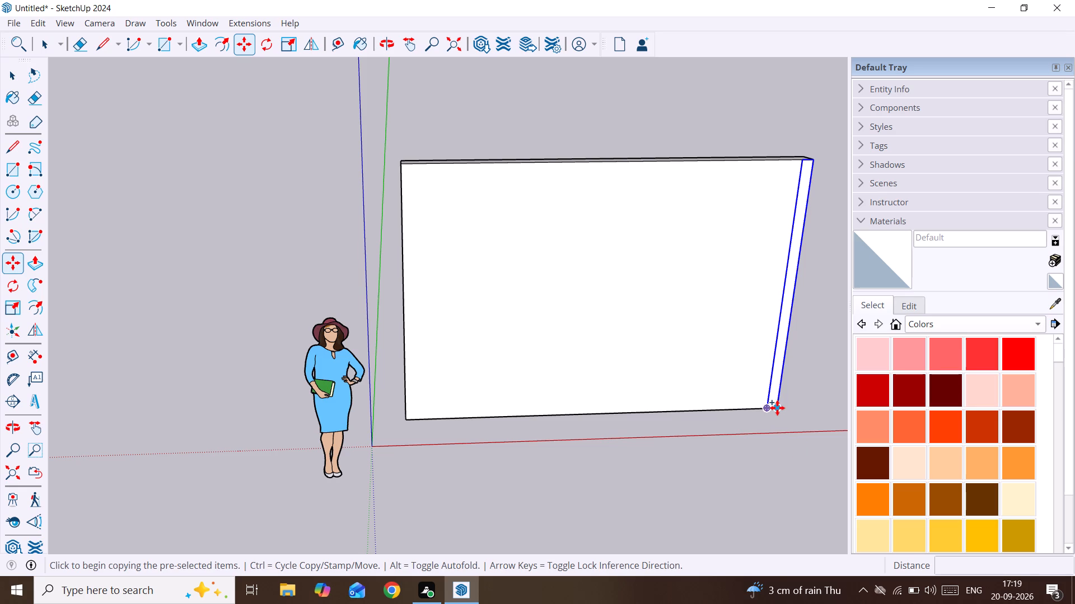
pyautogui.click(767, 408)
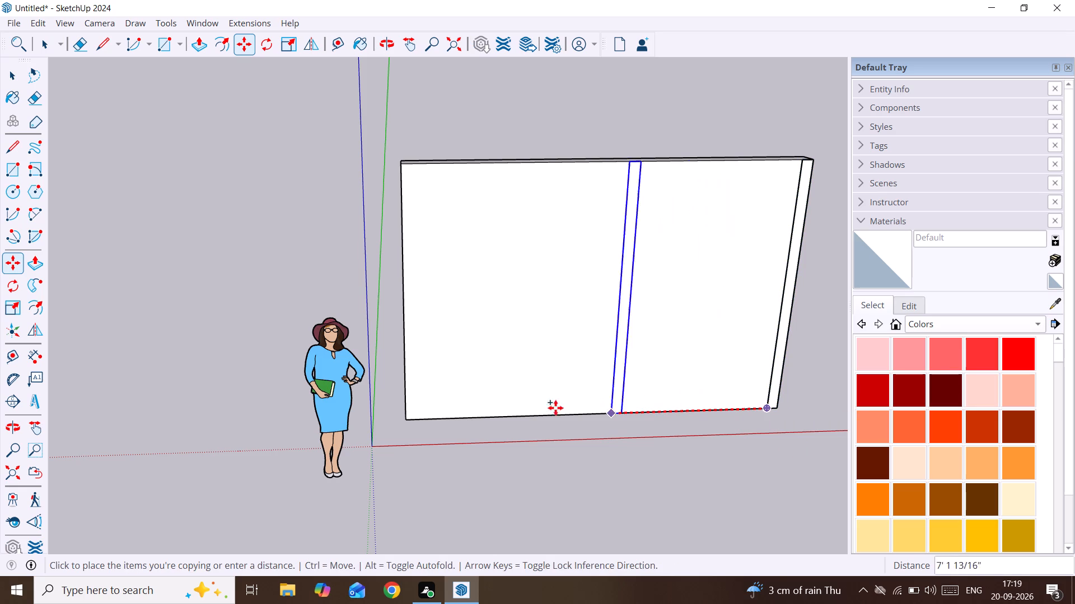
pyautogui.click(406, 411)
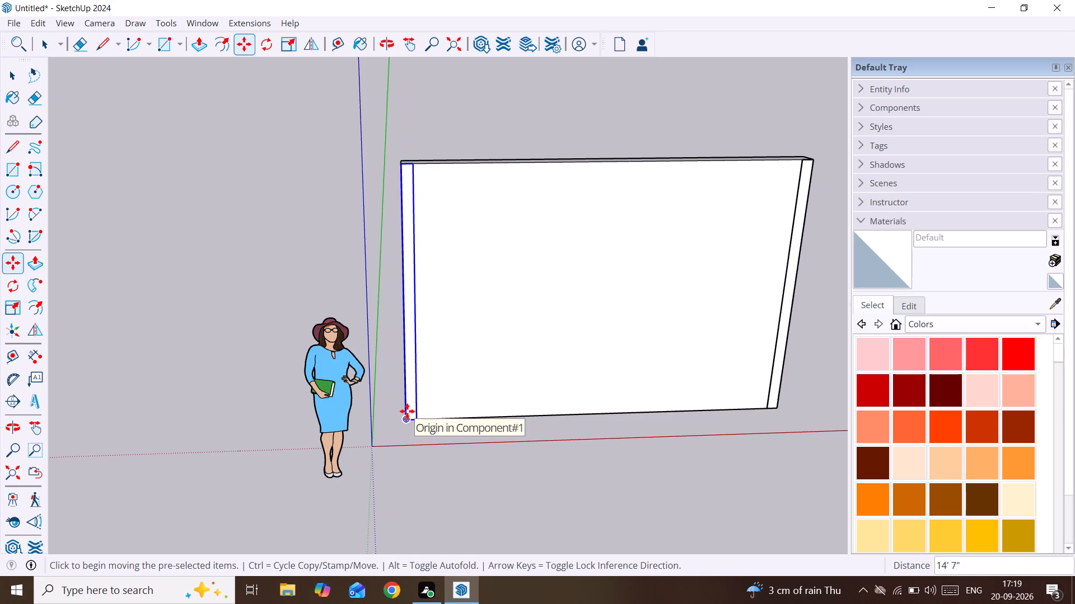
# Divide the copy distance by 25 to array the strip components evenly across the wall's front.
pyautogui.write('/25')
pyautogui.press('Return')
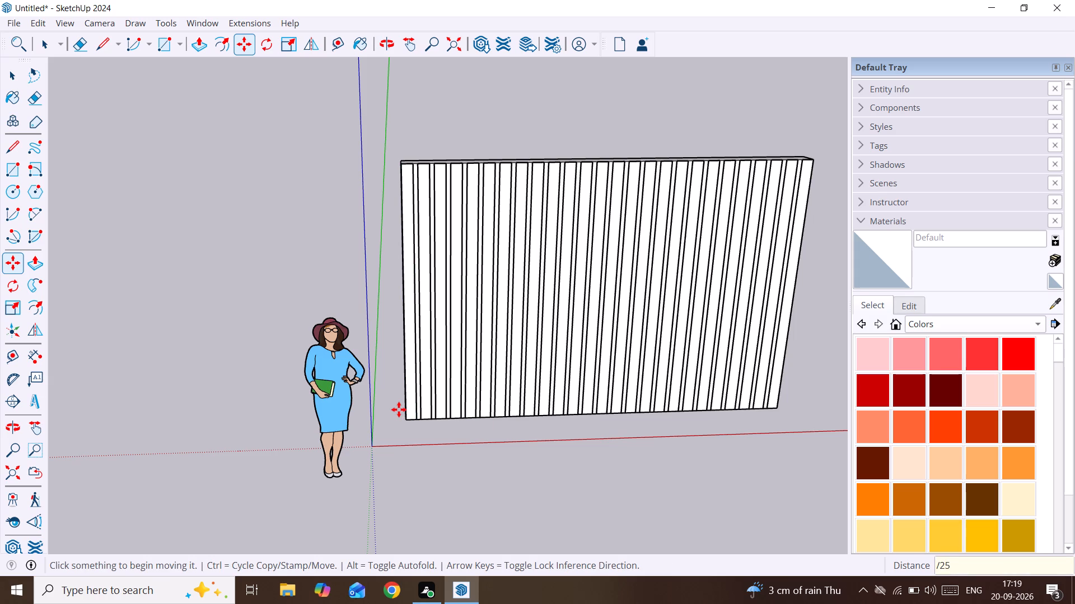
pyautogui.press('space')
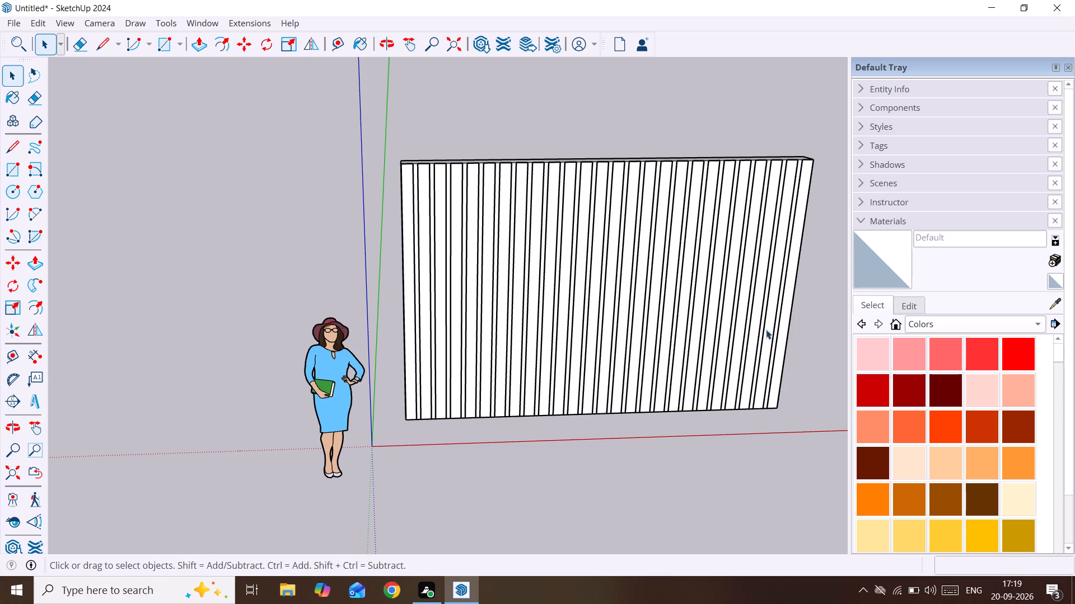
# Open the end strip component for editing and Push/Pull its front face out by 1".
pyautogui.doubleClick(784, 318)
pyautogui.scroll(2, 784, 318)
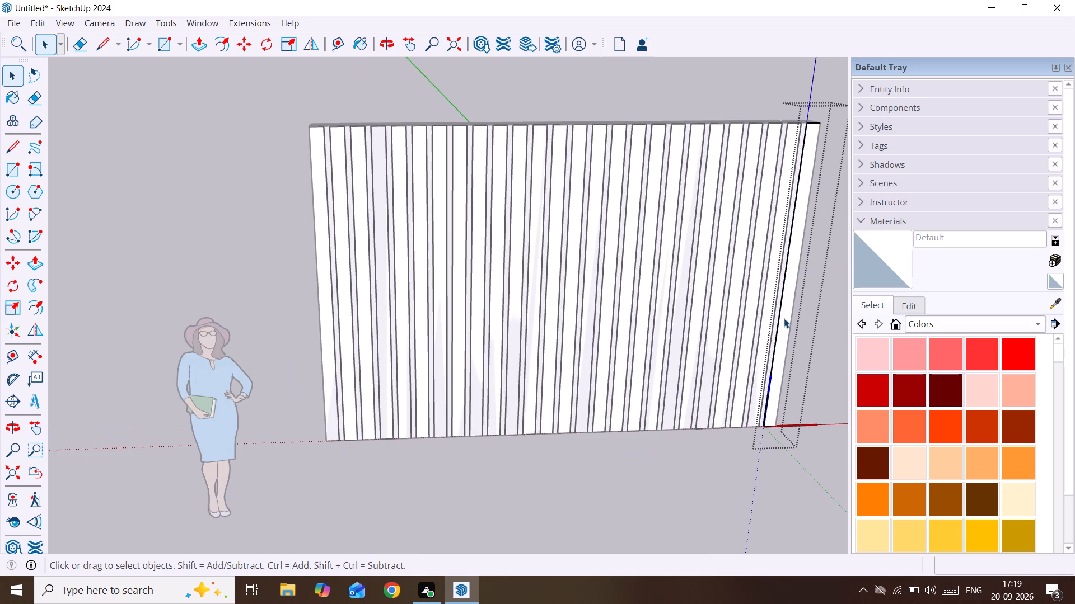
pyautogui.press('p')
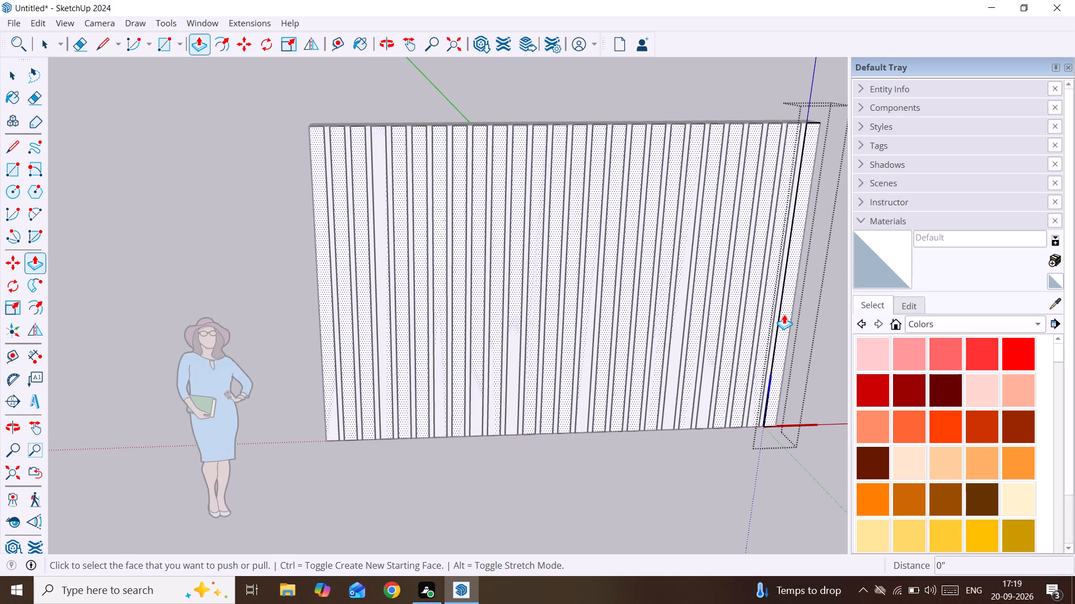
pyautogui.click(784, 314)
pyautogui.scroll(-2, 790, 318)
pyautogui.moveTo(788, 319); pyautogui.dragTo(787, 328, button='middle')
pyautogui.keyDown('shift'); pyautogui.moveTo(787, 328); pyautogui.dragTo(657, 337, button='middle'); pyautogui.keyUp('shift')
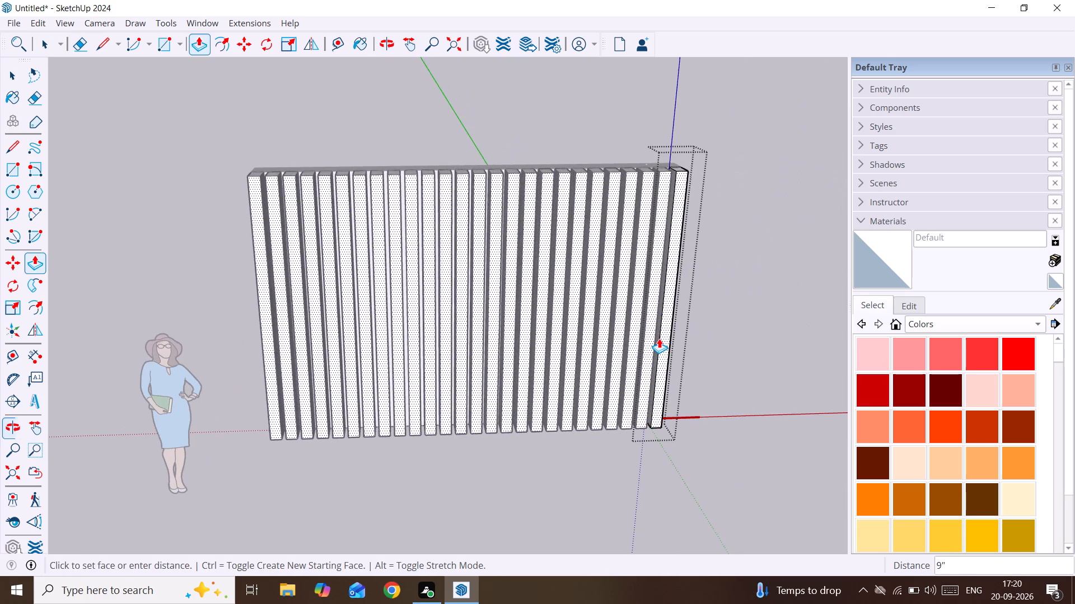
pyautogui.keyDown('shift'); pyautogui.moveTo(661, 339); pyautogui.dragTo(686, 279, button='middle'); pyautogui.keyUp('shift')
pyautogui.moveTo(686, 279); pyautogui.dragTo(702, 307, button='middle')
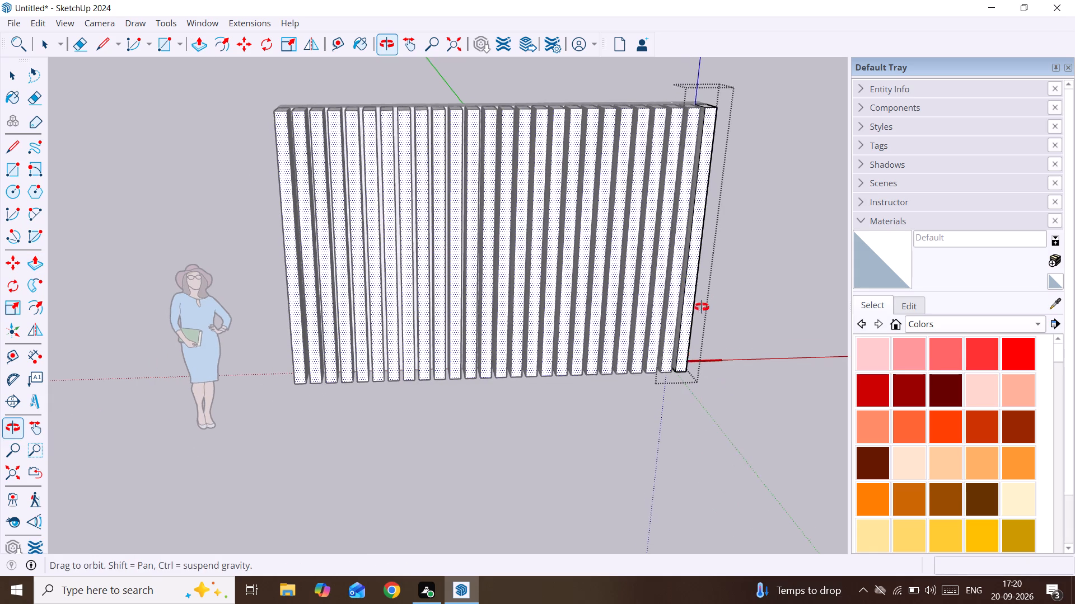
pyautogui.moveTo(702, 307); pyautogui.dragTo(725, 451, button='middle')
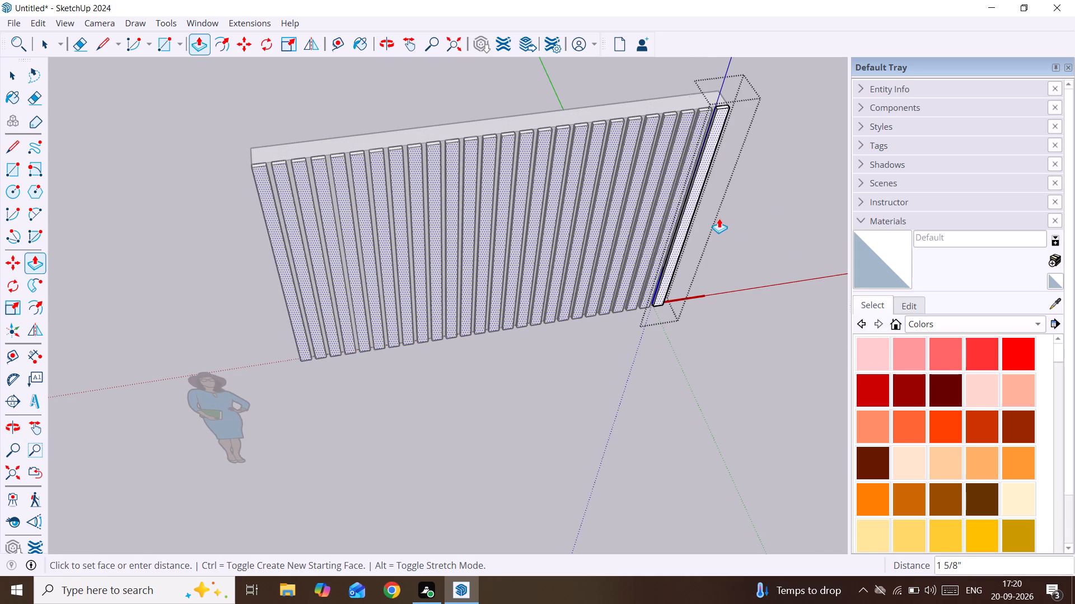
pyautogui.write('1"')
pyautogui.press('Return')
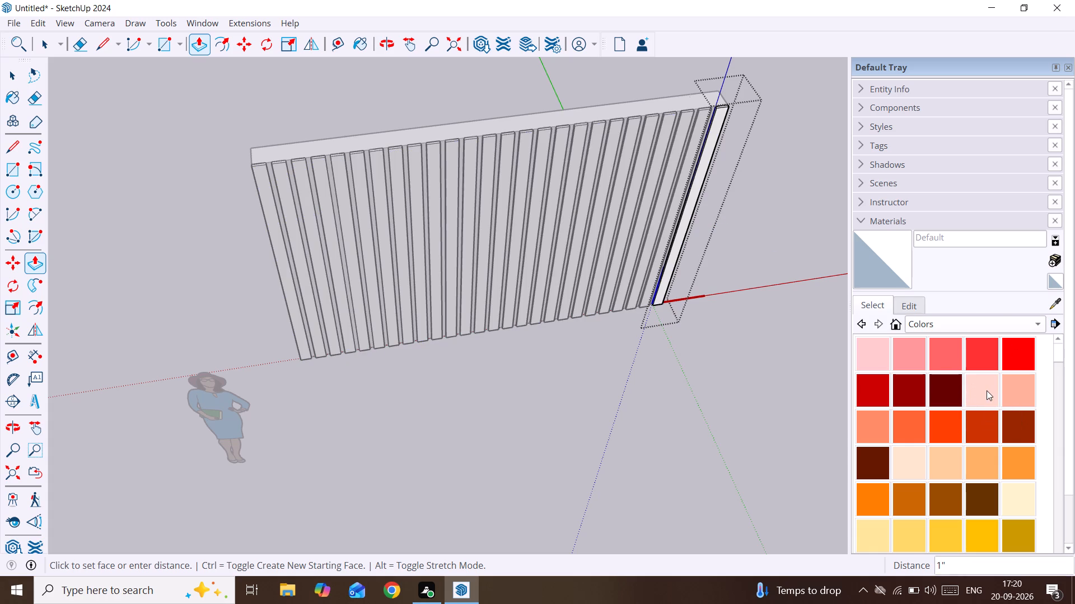
# Switch the materials library from Colors to the Wood collection.
pyautogui.scroll(-2, 956, 467)
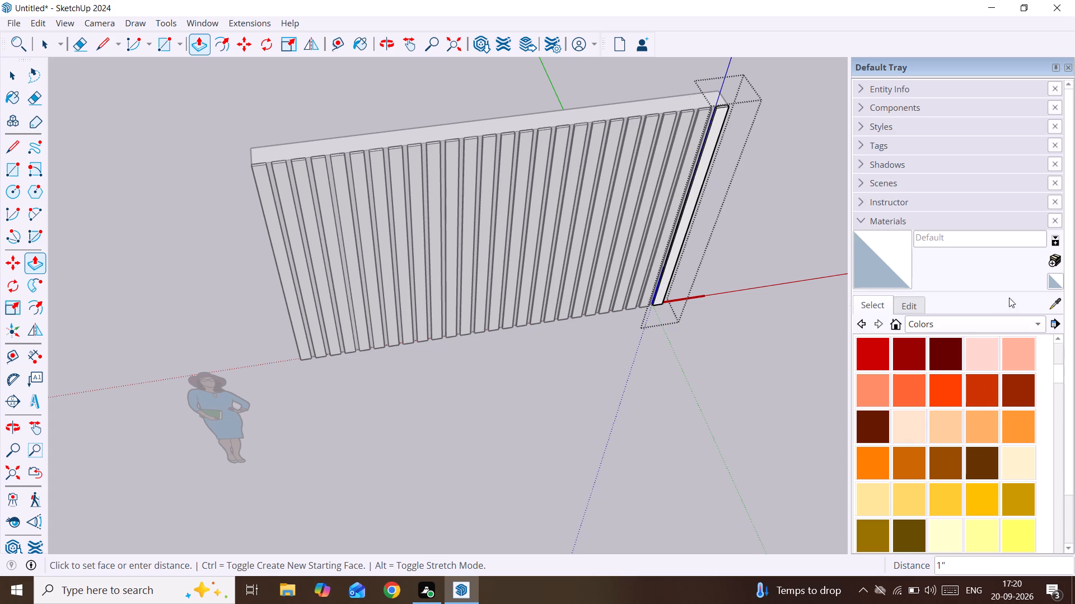
pyautogui.click(1022, 323)
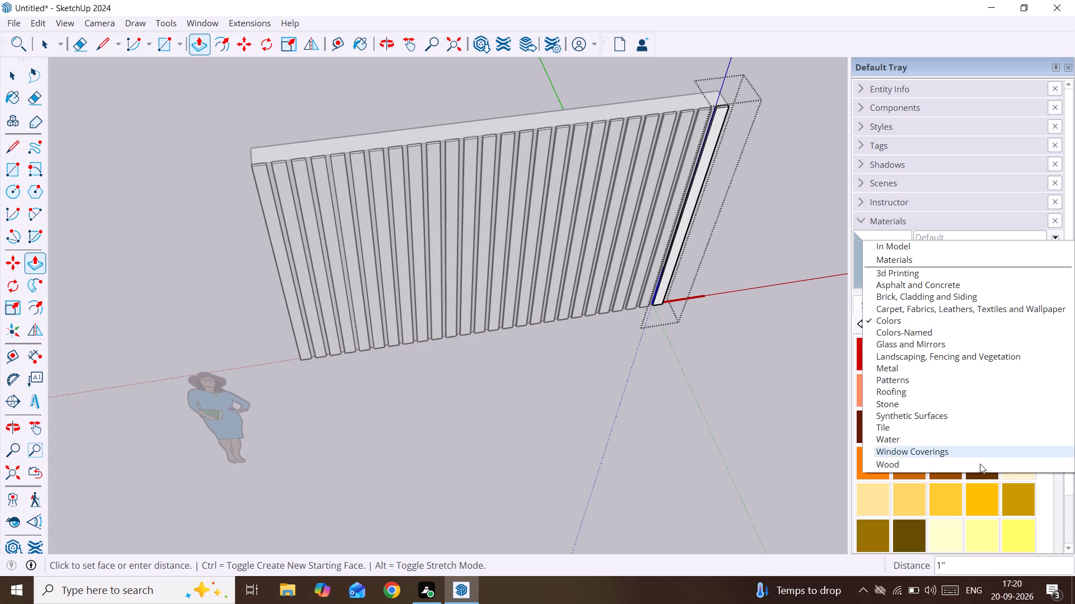
pyautogui.click(974, 469)
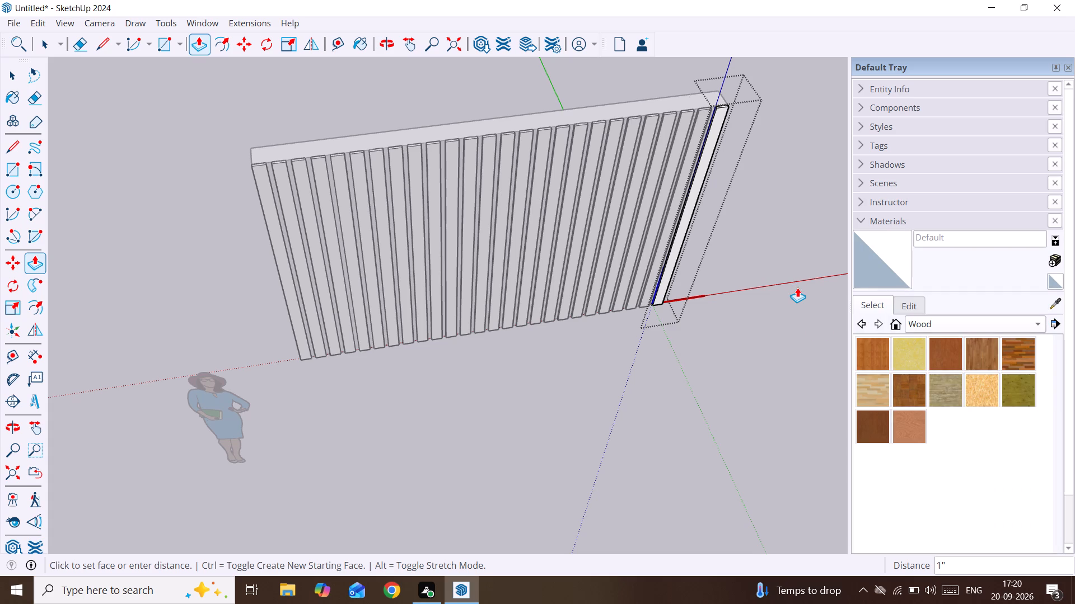
# Paint the front face of the end strip component with Wood Veneer 01 and close the component.
pyautogui.press('space')
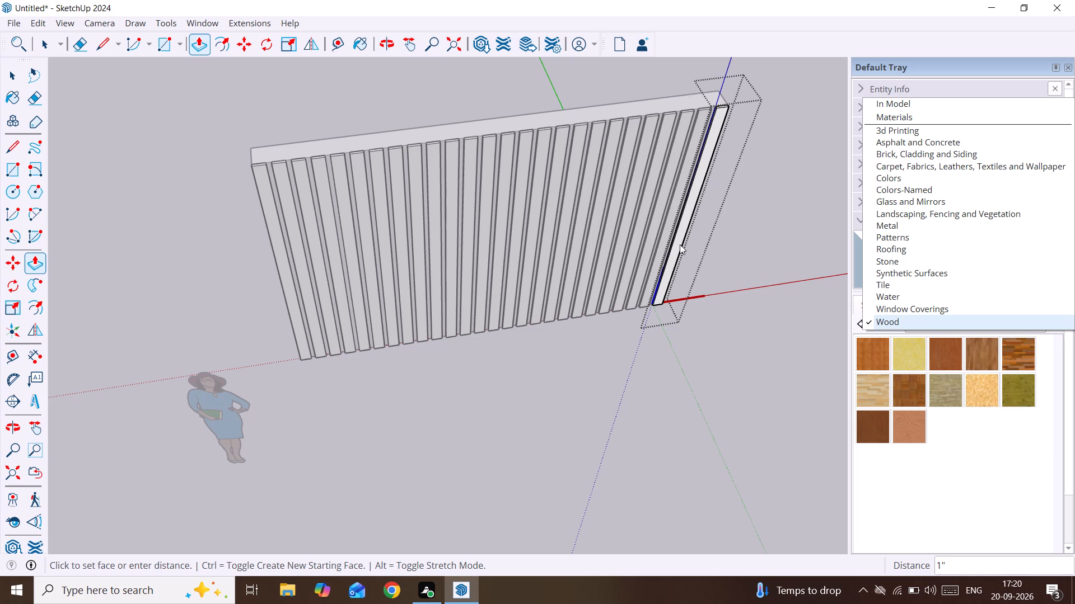
pyautogui.doubleClick(680, 244)
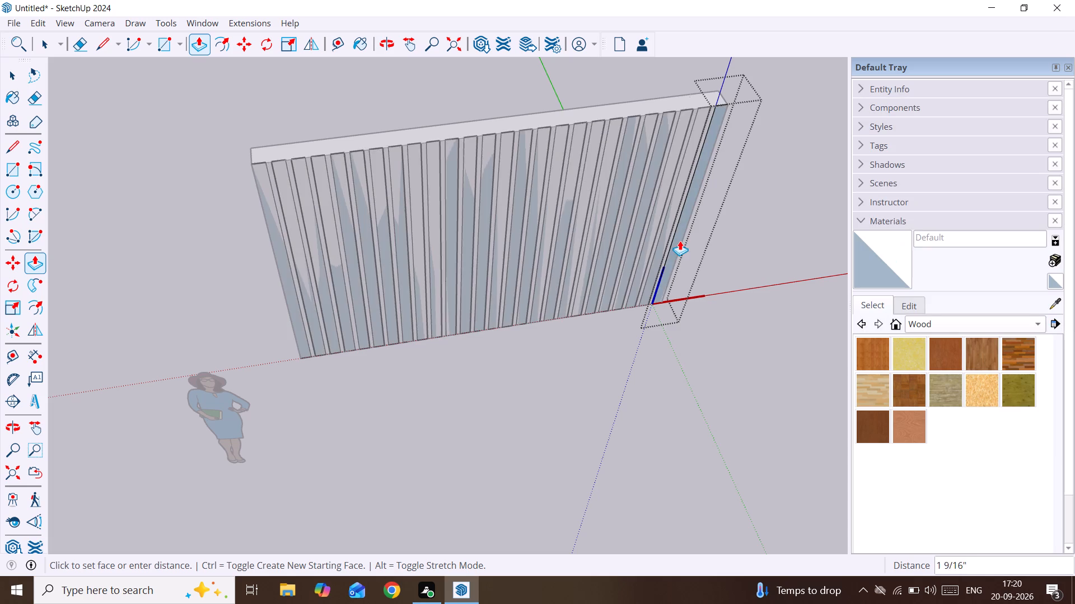
pyautogui.press('space')
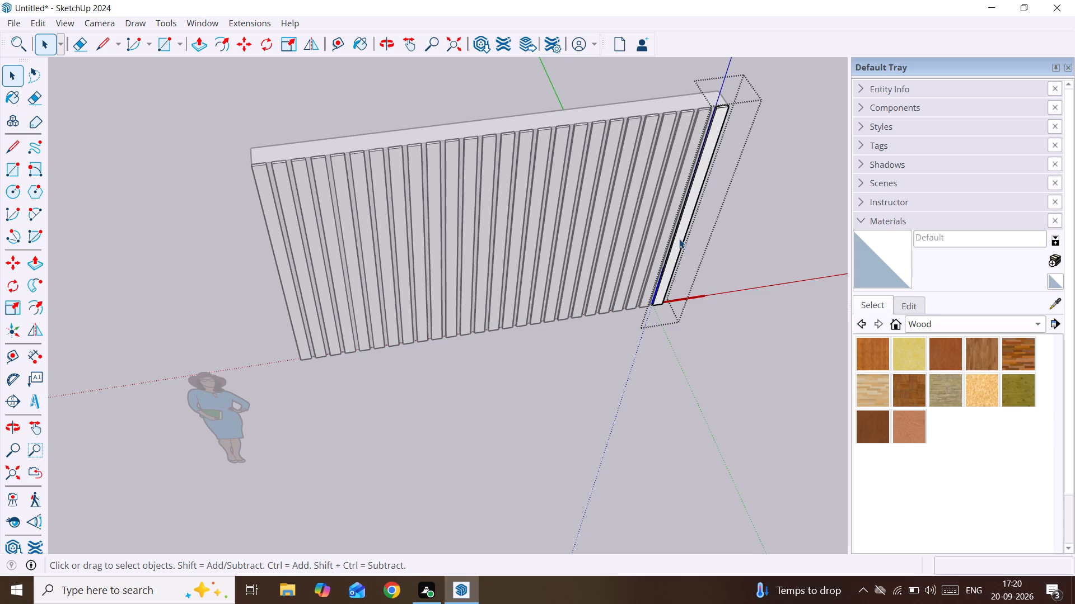
pyautogui.doubleClick(679, 239)
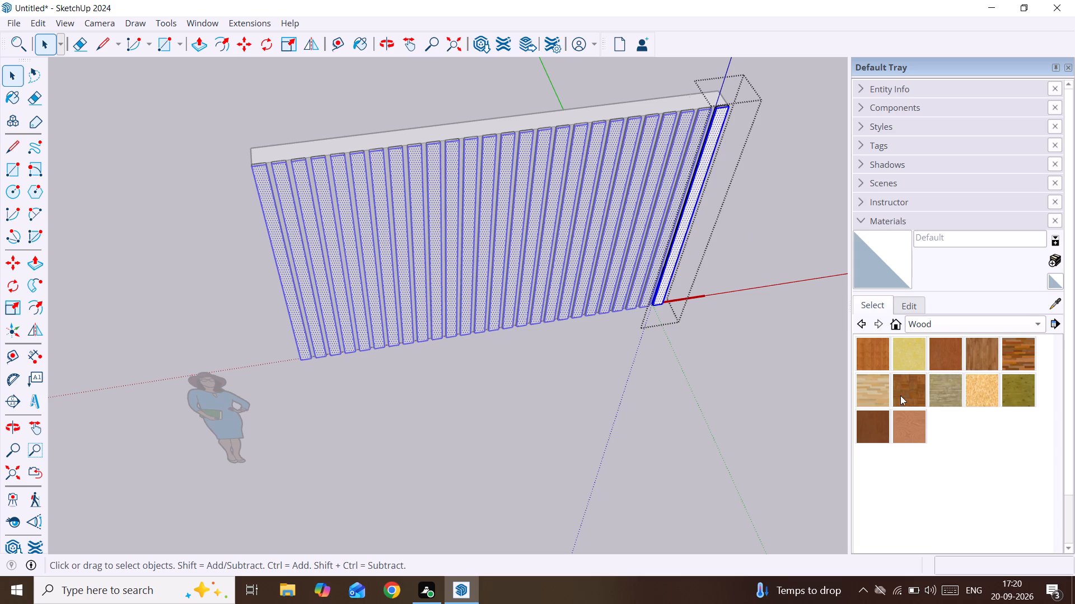
pyautogui.click(877, 433)
pyautogui.click(676, 256)
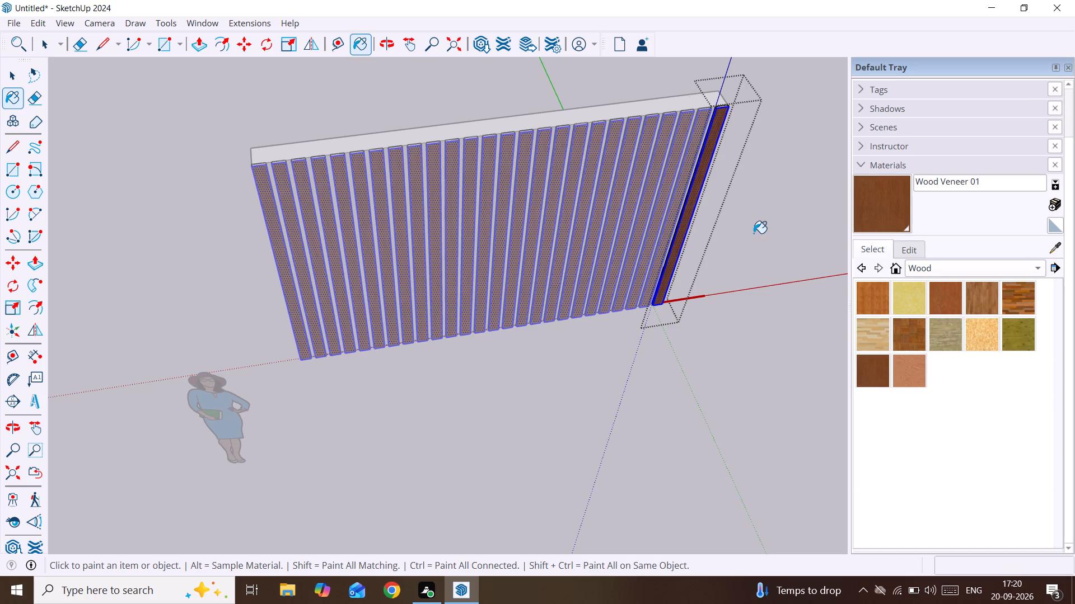
pyautogui.press('space')
pyautogui.click(784, 172)
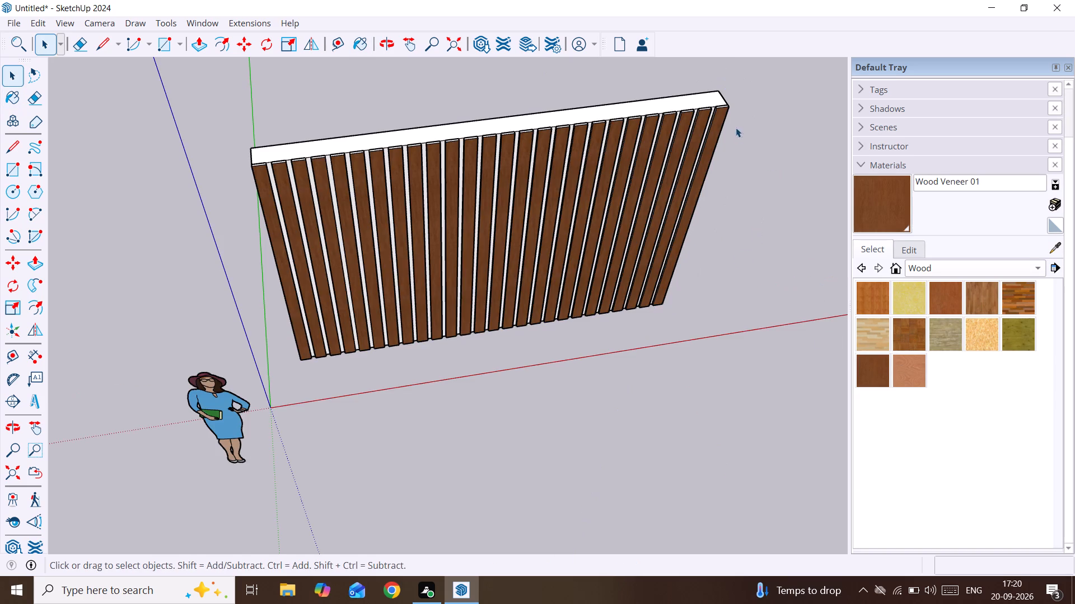
# Reopen the end strip component and paint its top end face with Wood Veneer 01.
pyautogui.scroll(2, 728, 115)
pyautogui.moveTo(708, 130); pyautogui.dragTo(779, 110, button='middle')
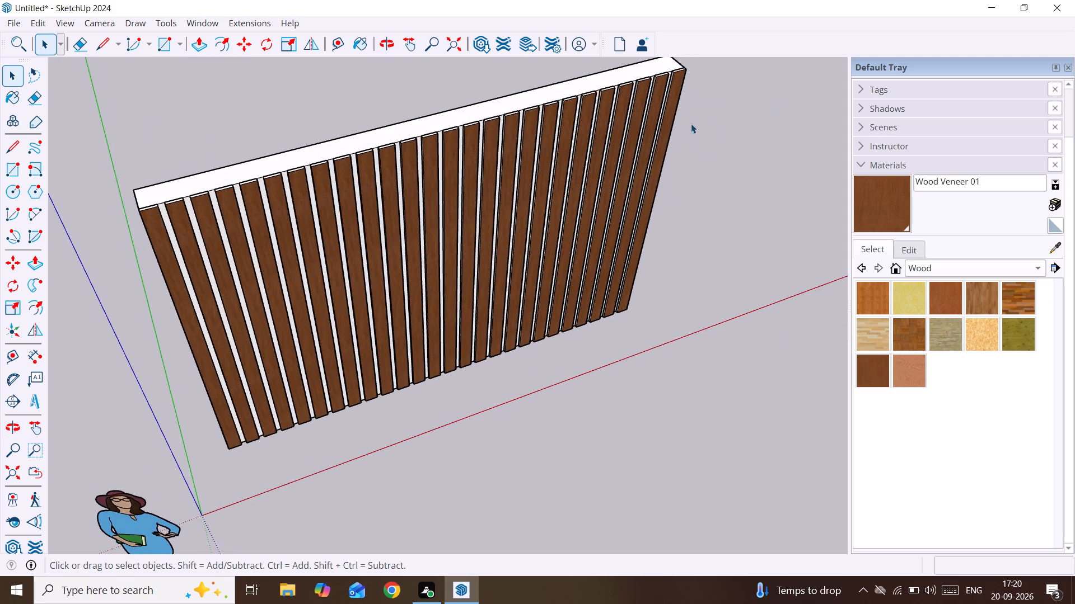
pyautogui.scroll(12, 667, 124)
pyautogui.doubleClick(671, 130)
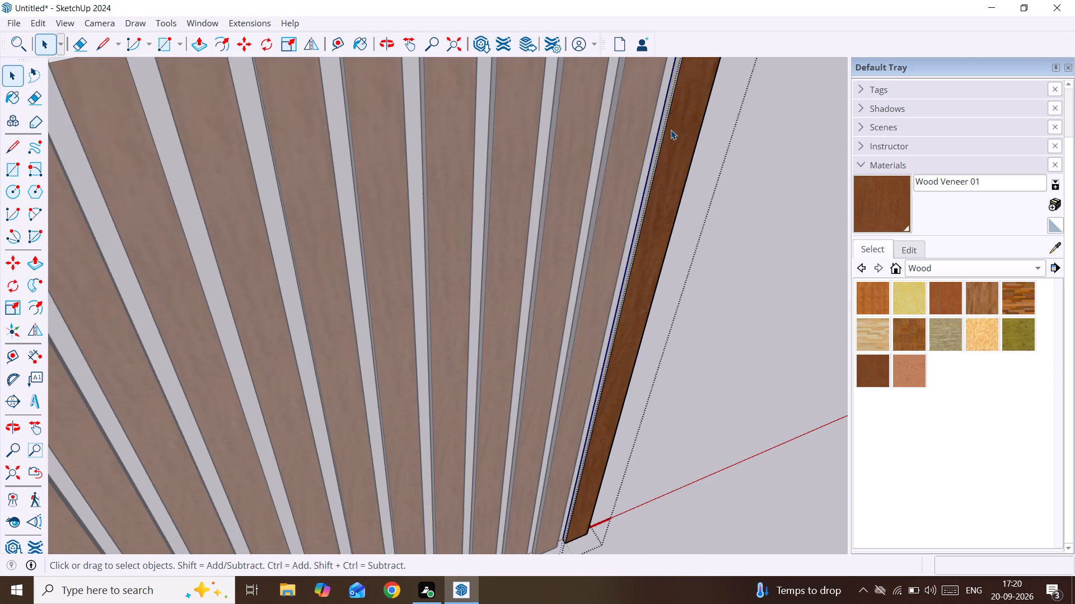
pyautogui.click(867, 382)
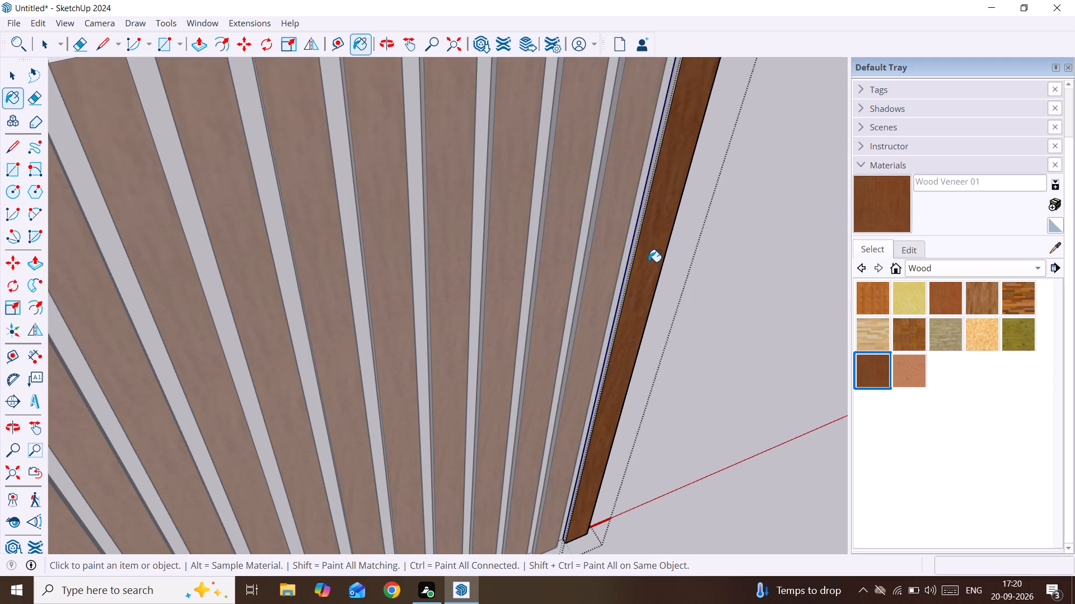
pyautogui.click(636, 243)
pyautogui.scroll(-8, 667, 236)
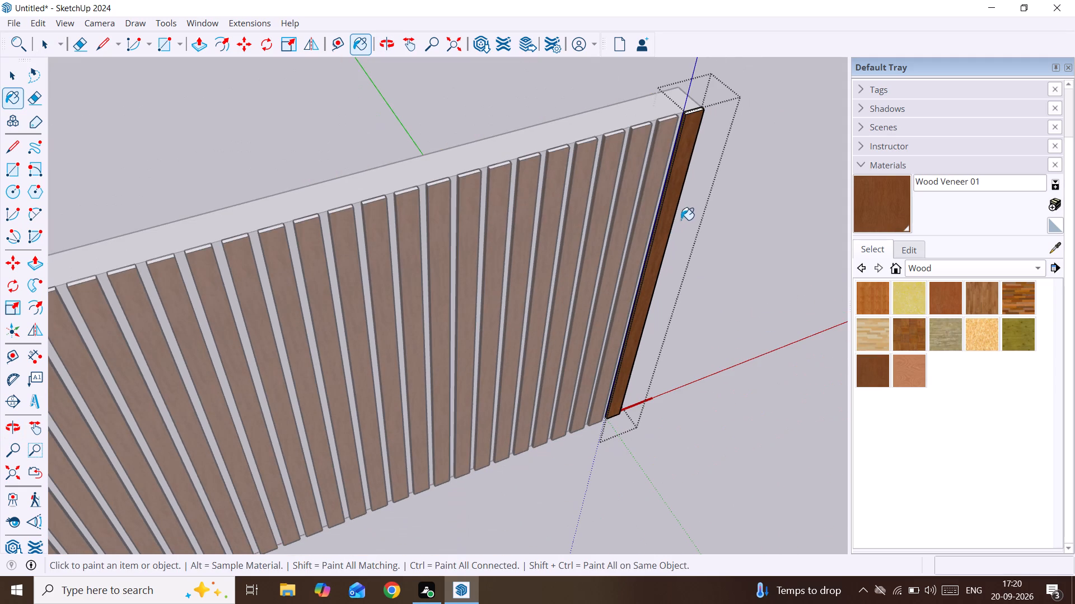
pyautogui.click(700, 110)
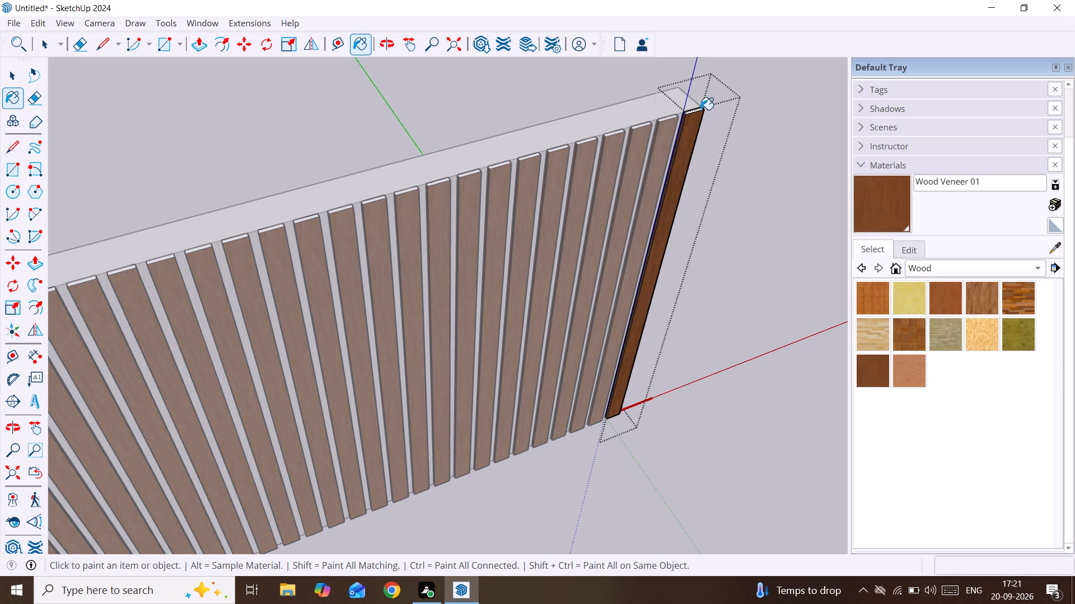
pyautogui.click(700, 110)
pyautogui.scroll(-3, 668, 319)
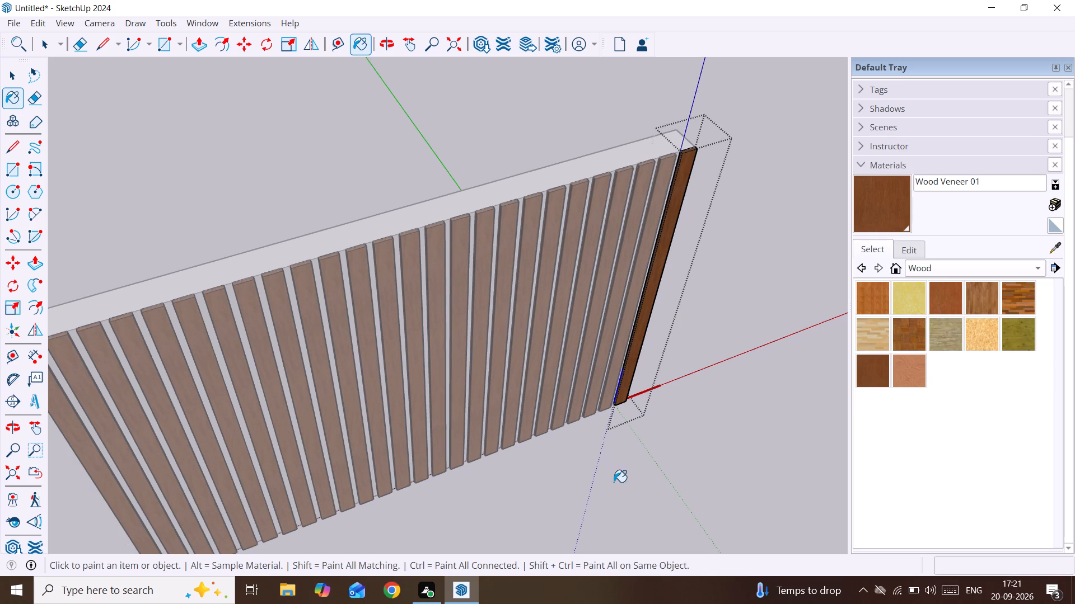
# Paint the bottom end face of the open strip component with Wood Veneer 01.
pyautogui.moveTo(610, 487); pyautogui.dragTo(581, 134, button='middle')
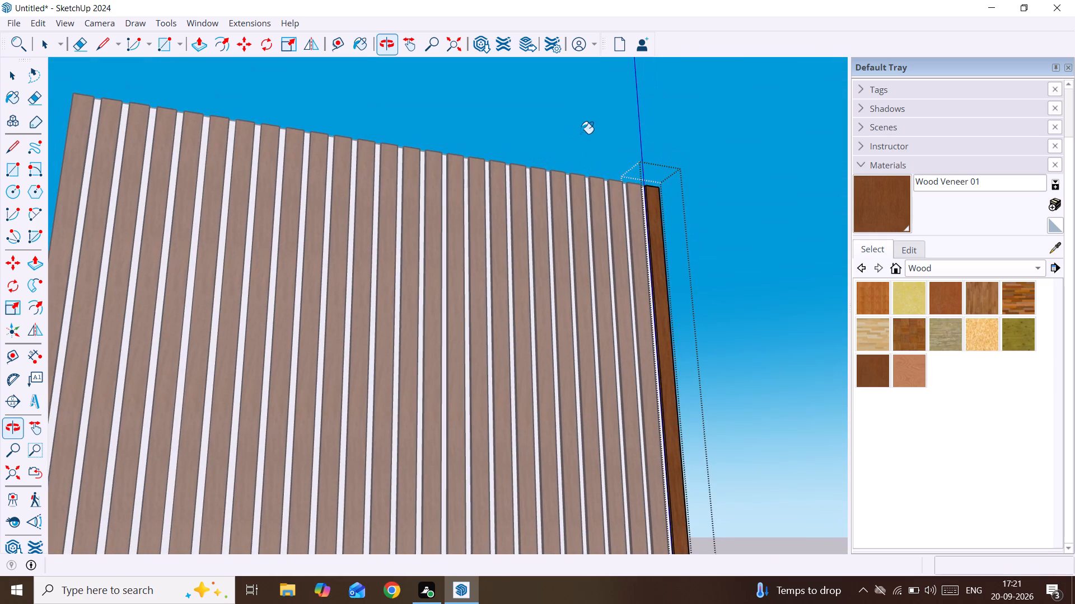
pyautogui.scroll(-3, 592, 212)
pyautogui.moveTo(592, 353); pyautogui.dragTo(600, 193, button='middle')
pyautogui.keyDown('shift'); pyautogui.scroll(-1, 592, 338); pyautogui.keyUp('shift')
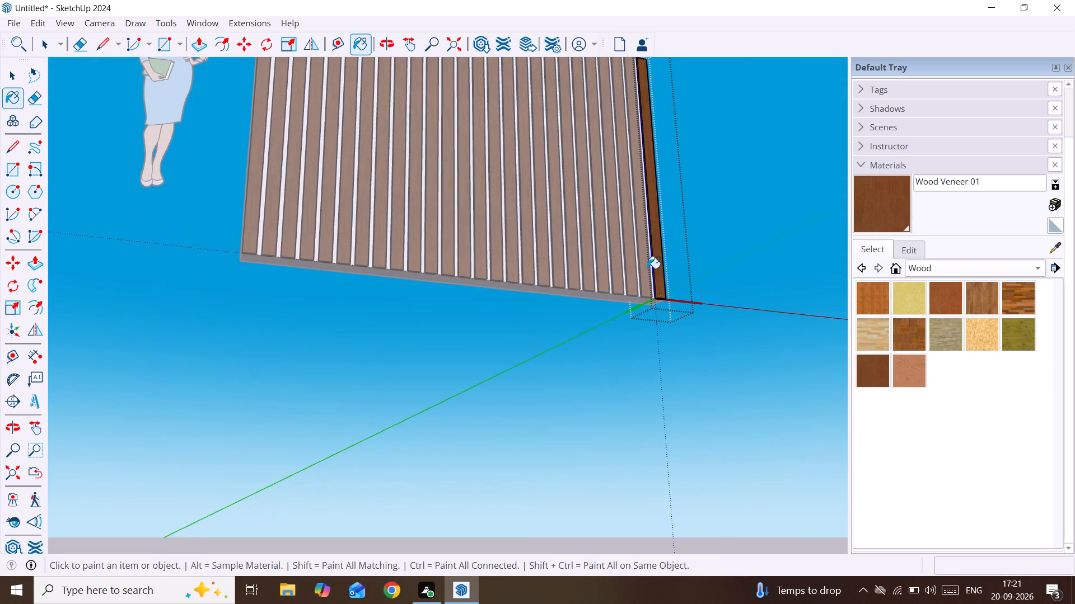
pyautogui.scroll(11, 646, 323)
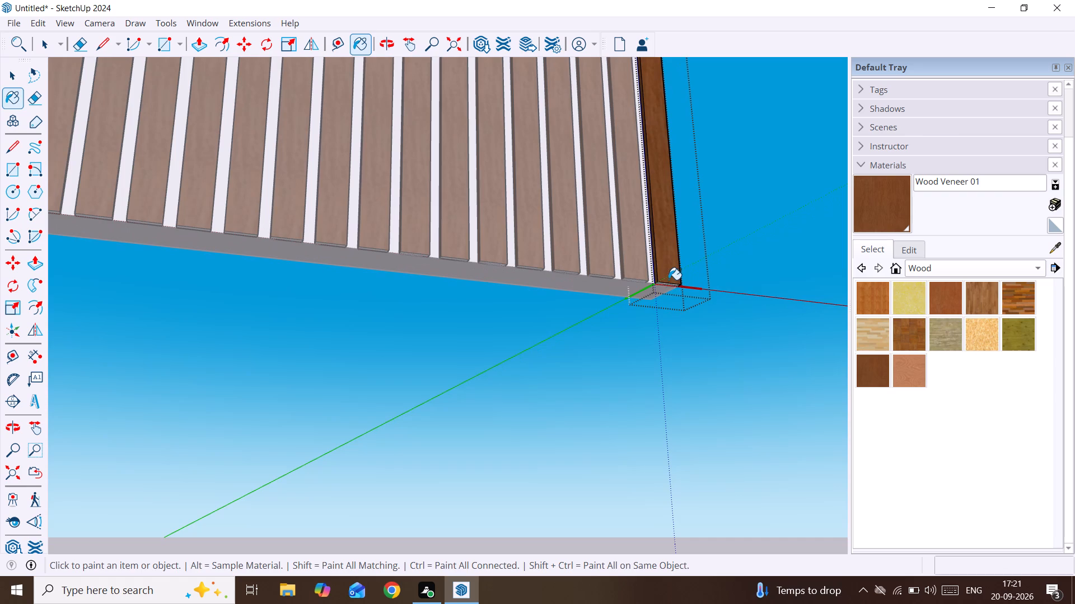
pyautogui.moveTo(669, 279); pyautogui.dragTo(676, 149, button='middle')
pyautogui.scroll(1, 674, 161)
pyautogui.scroll(4, 646, 328)
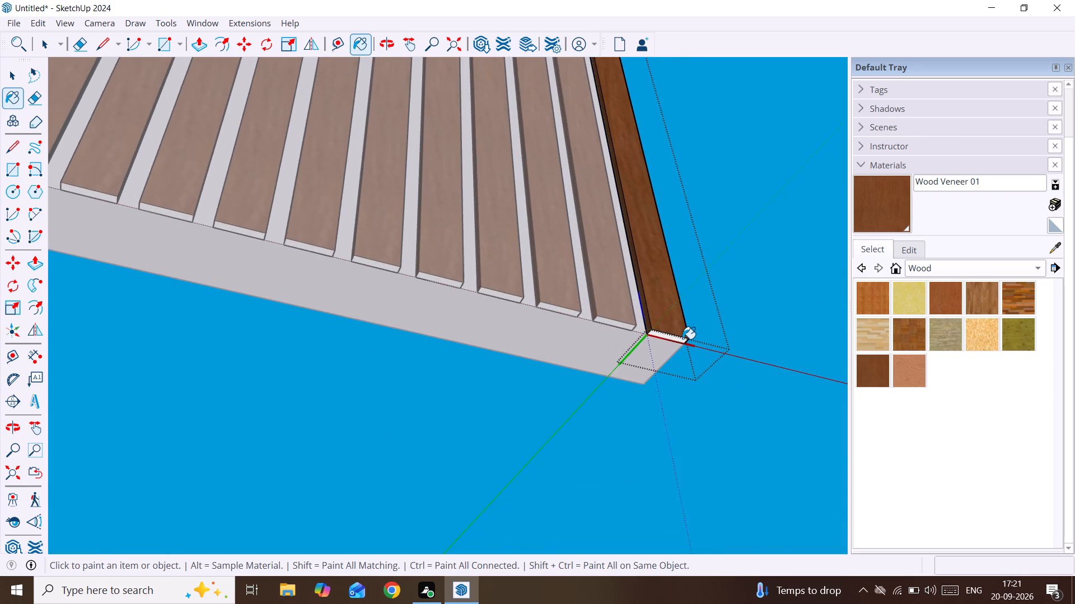
pyautogui.scroll(1, 683, 339)
pyautogui.click(682, 339)
# Paint the open strip's outer side face with Wood Veneer 01 and close the component.
pyautogui.scroll(-4, 709, 306)
pyautogui.moveTo(711, 306); pyautogui.dragTo(632, 315, button='middle')
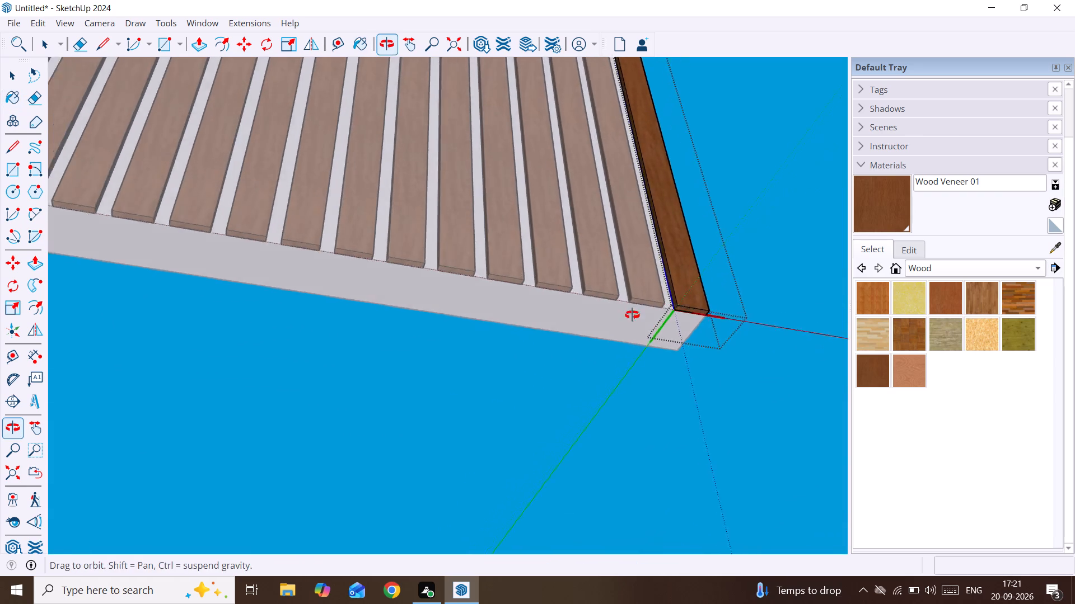
pyautogui.moveTo(632, 315); pyautogui.dragTo(307, 418, button='middle')
pyautogui.click(665, 125)
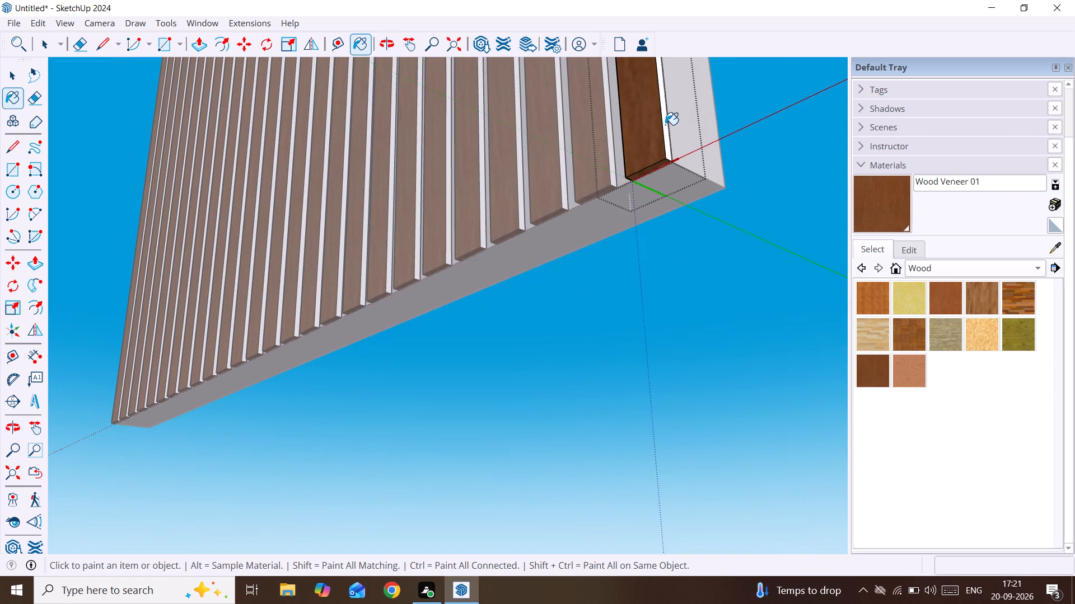
pyautogui.scroll(-3, 665, 125)
pyautogui.press('space')
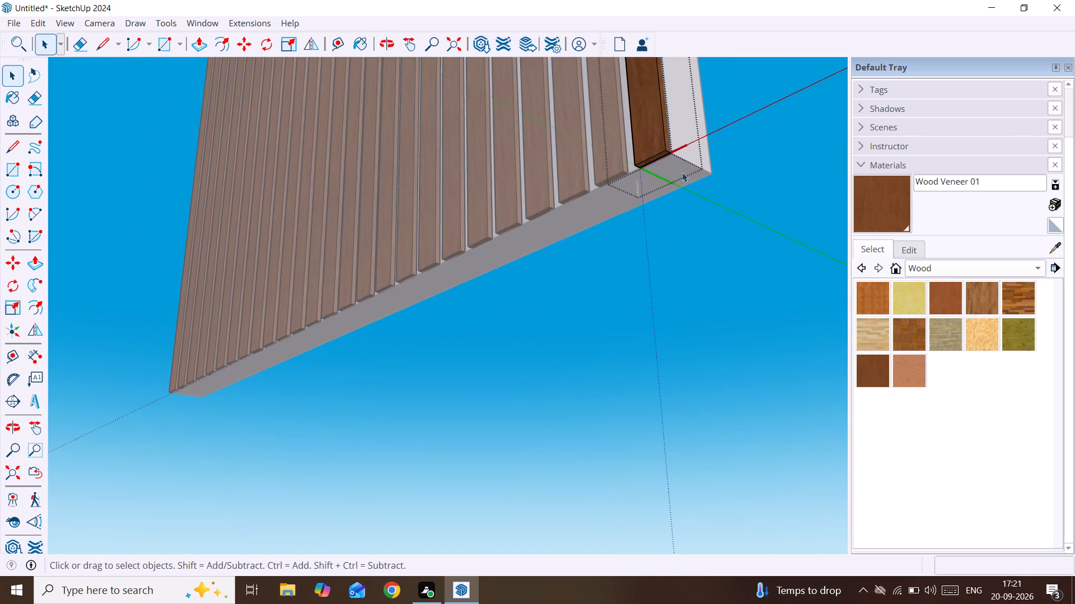
pyautogui.scroll(-4, 534, 348)
pyautogui.moveTo(424, 344); pyautogui.dragTo(432, 347, button='middle')
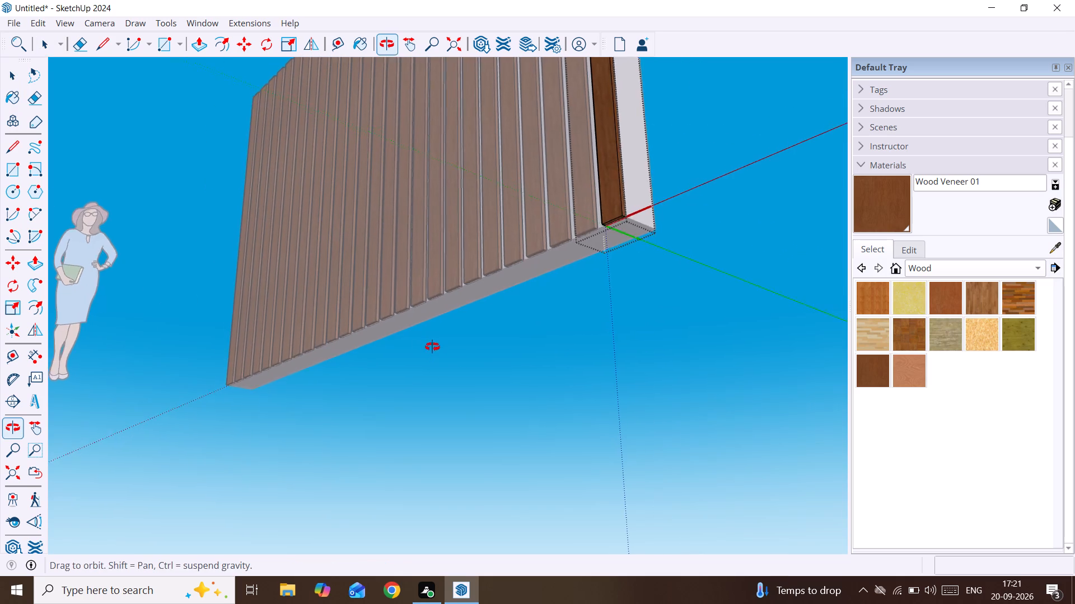
pyautogui.moveTo(432, 347); pyautogui.dragTo(621, 487, button='middle')
pyautogui.click(613, 468)
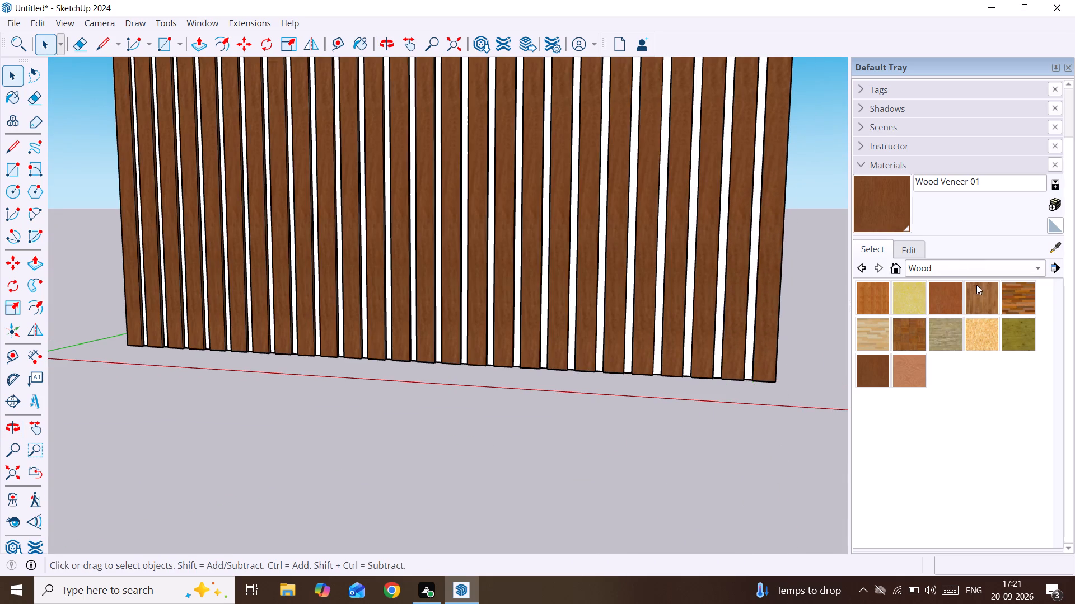
# Paint the wall surface behind the strips with Color D02 from the Colors collection.
pyautogui.click(998, 272)
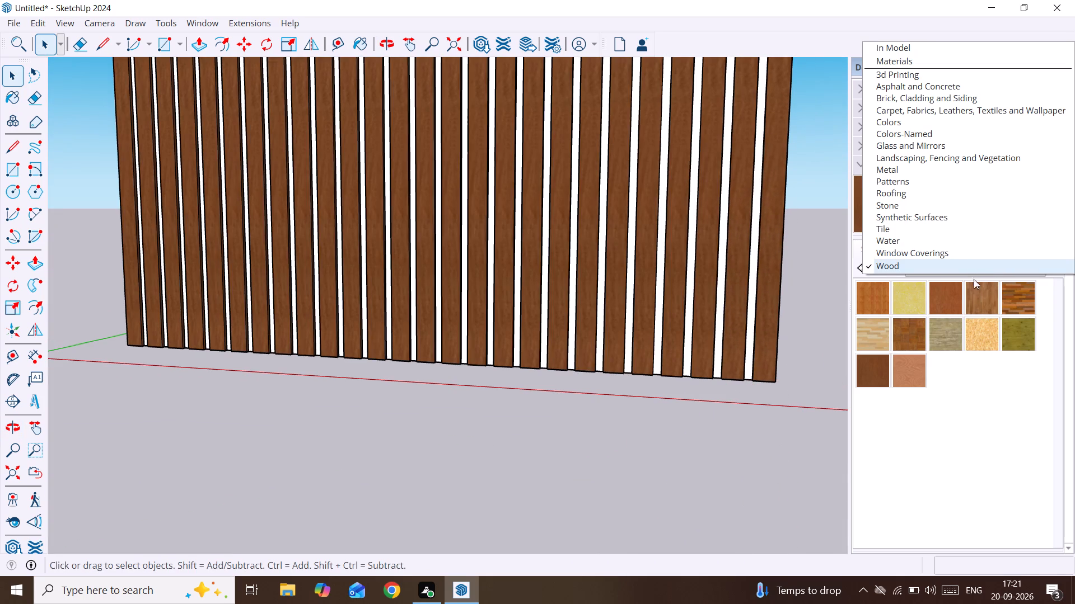
pyautogui.click(956, 124)
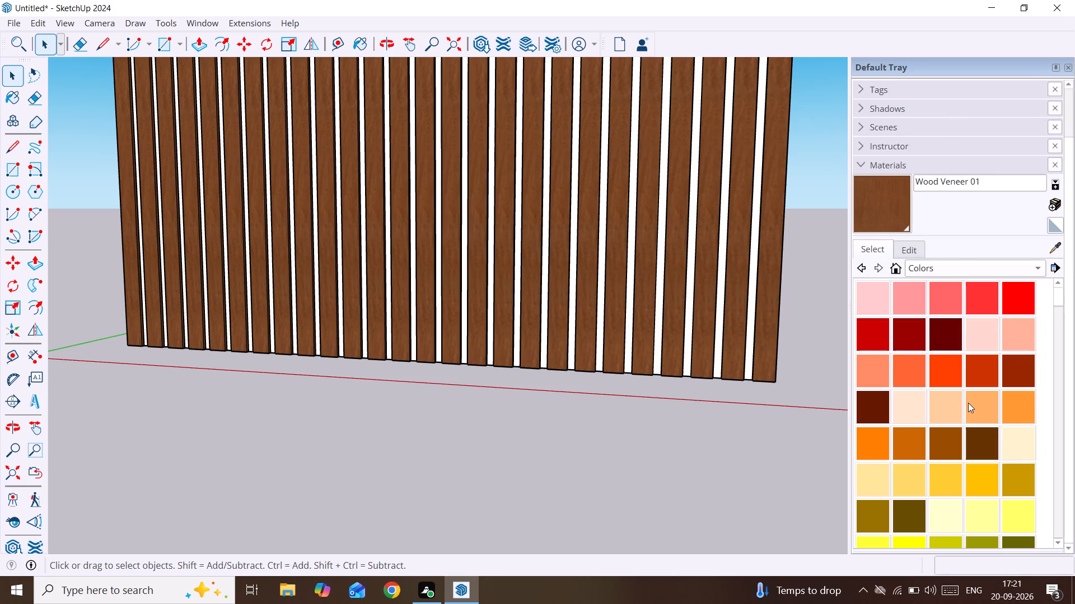
pyautogui.click(876, 476)
pyautogui.scroll(2, 757, 349)
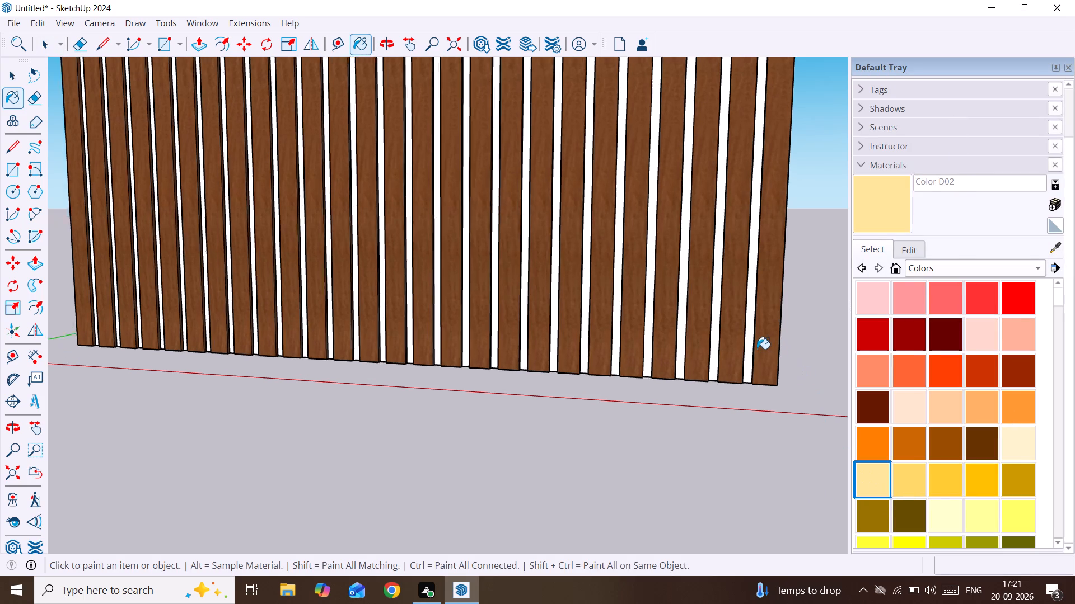
pyautogui.click(749, 349)
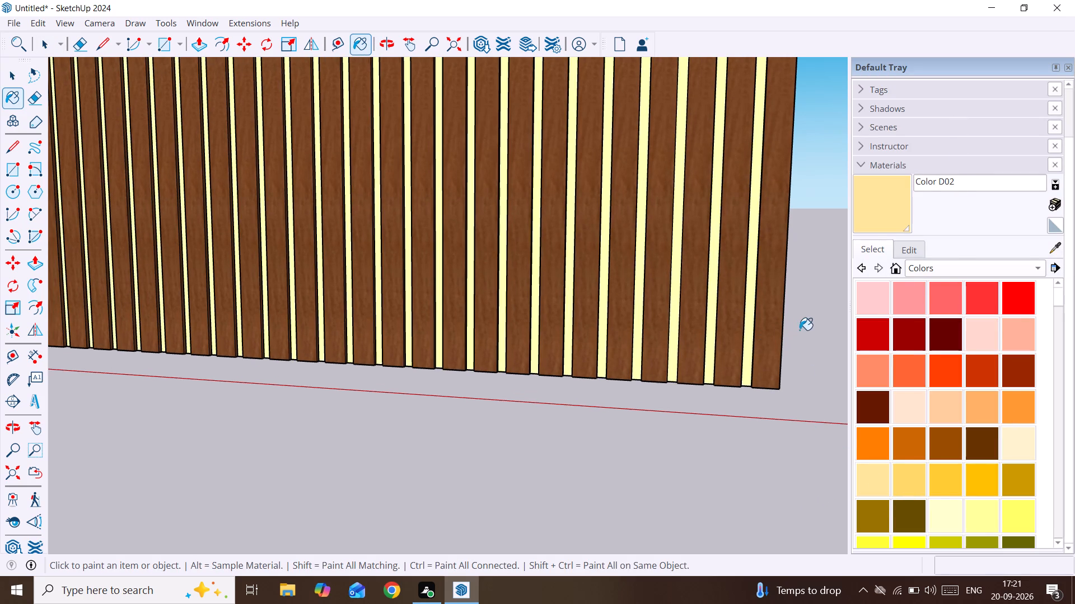
pyautogui.press('space')
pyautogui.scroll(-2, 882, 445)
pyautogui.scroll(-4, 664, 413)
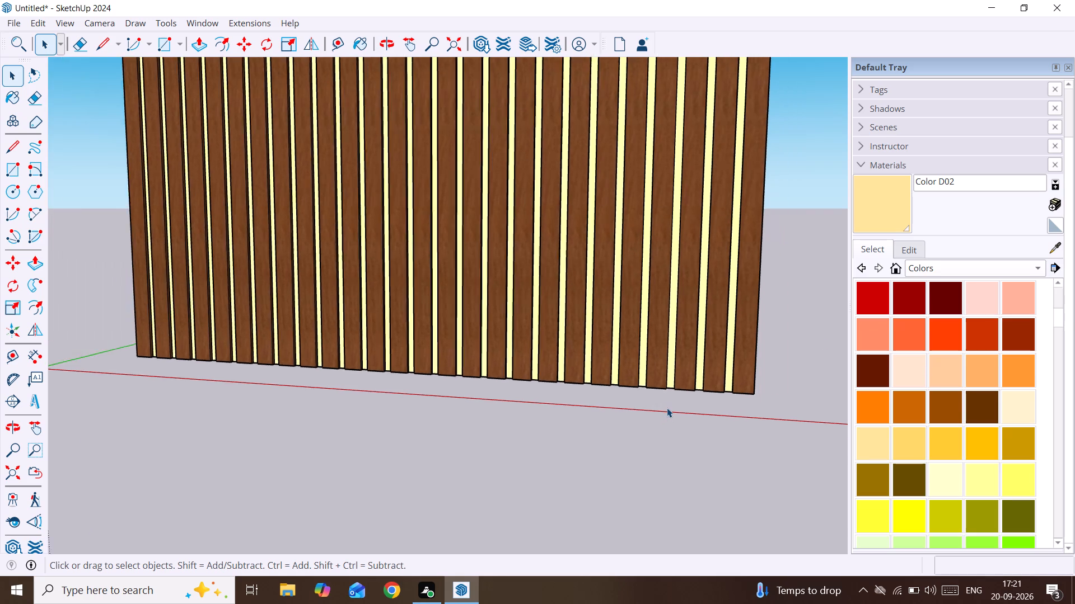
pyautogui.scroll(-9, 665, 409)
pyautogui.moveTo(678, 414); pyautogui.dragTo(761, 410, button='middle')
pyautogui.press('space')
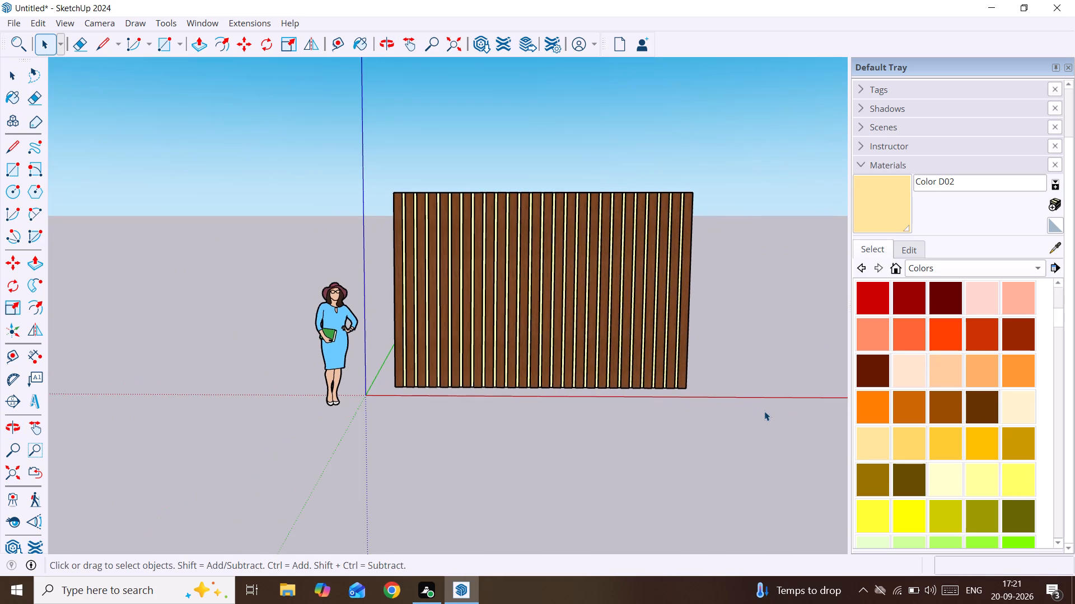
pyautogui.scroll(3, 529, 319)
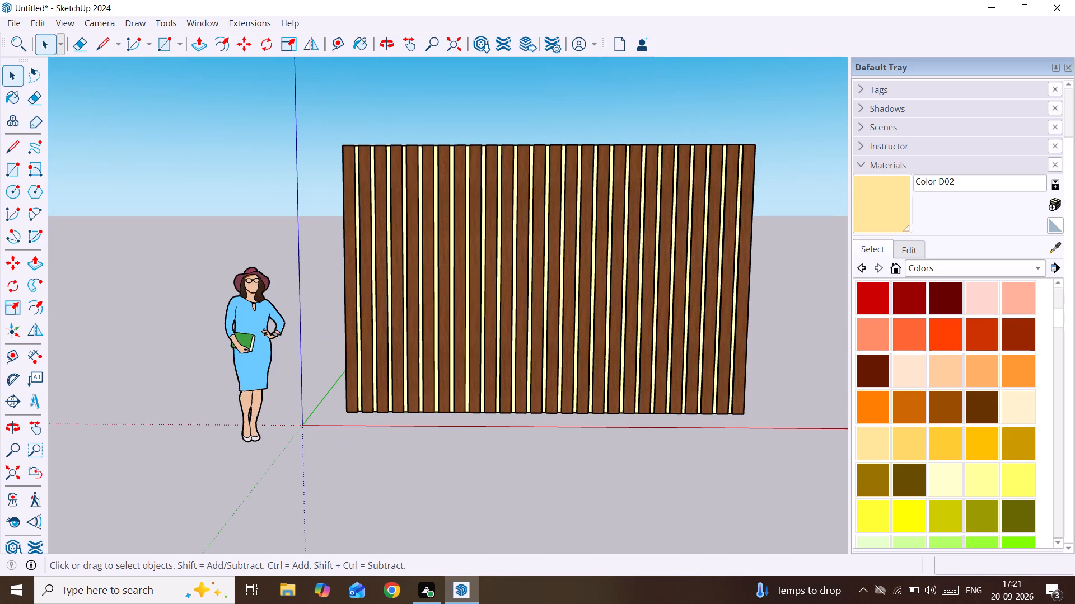
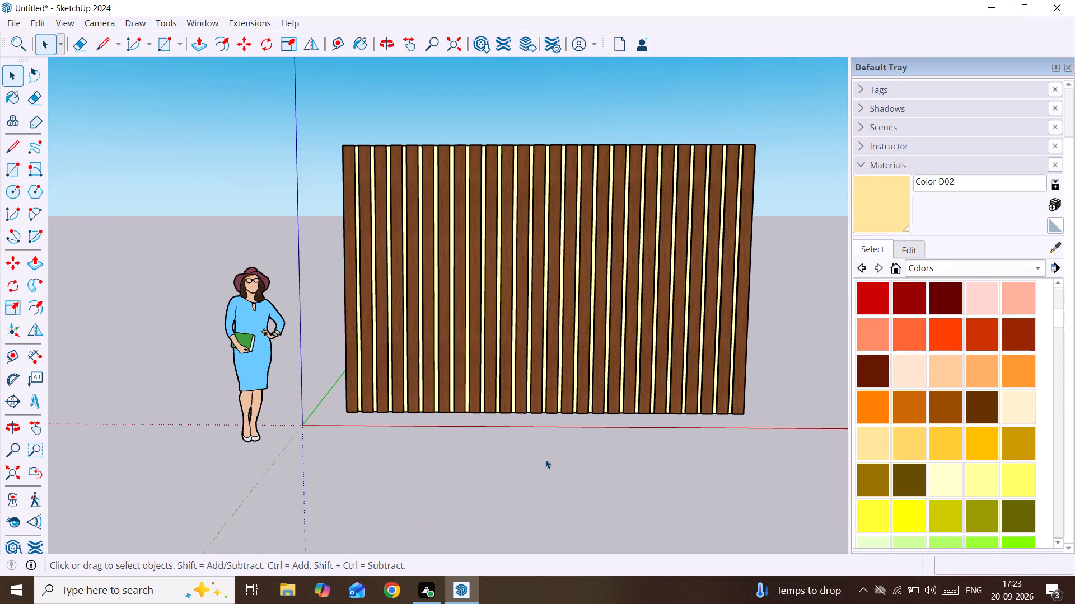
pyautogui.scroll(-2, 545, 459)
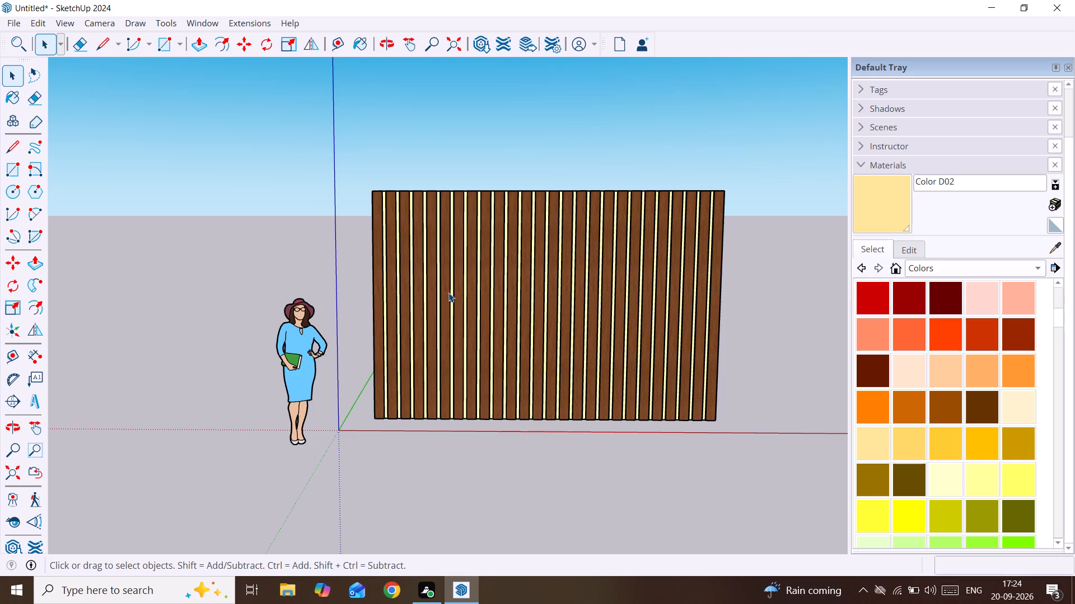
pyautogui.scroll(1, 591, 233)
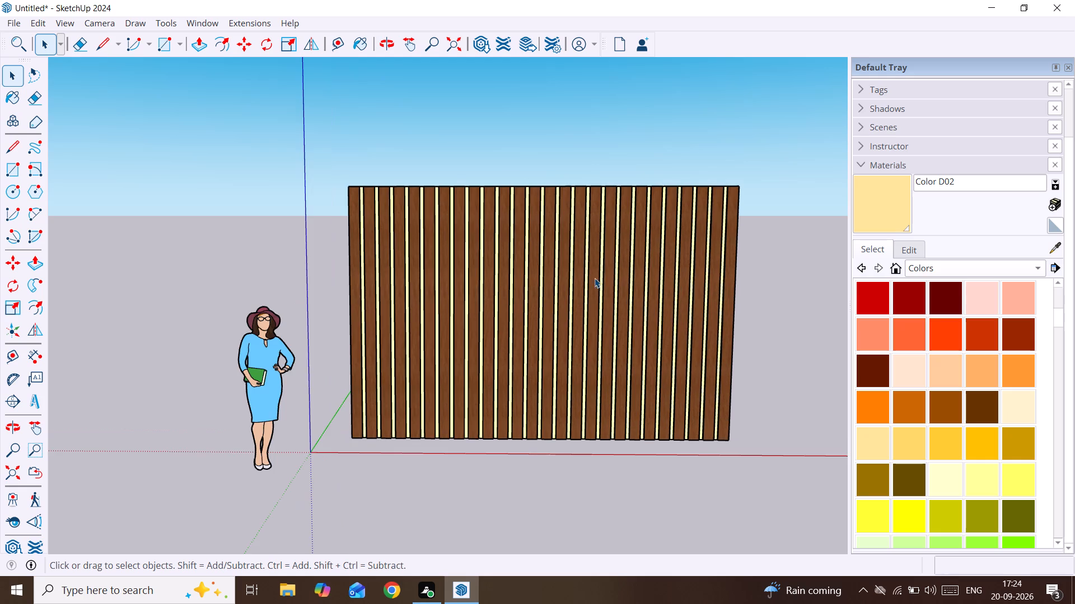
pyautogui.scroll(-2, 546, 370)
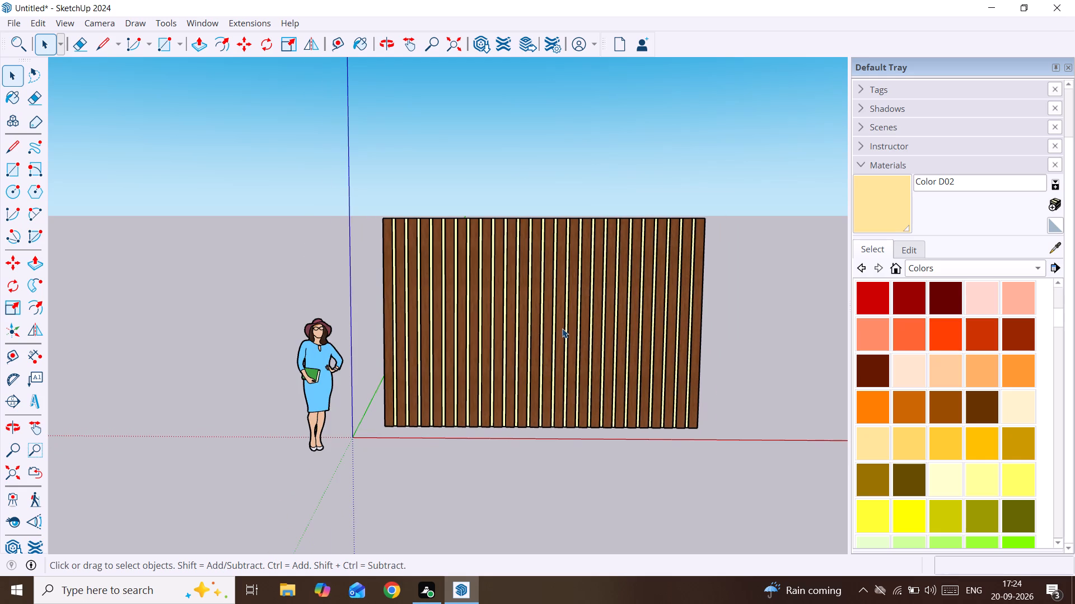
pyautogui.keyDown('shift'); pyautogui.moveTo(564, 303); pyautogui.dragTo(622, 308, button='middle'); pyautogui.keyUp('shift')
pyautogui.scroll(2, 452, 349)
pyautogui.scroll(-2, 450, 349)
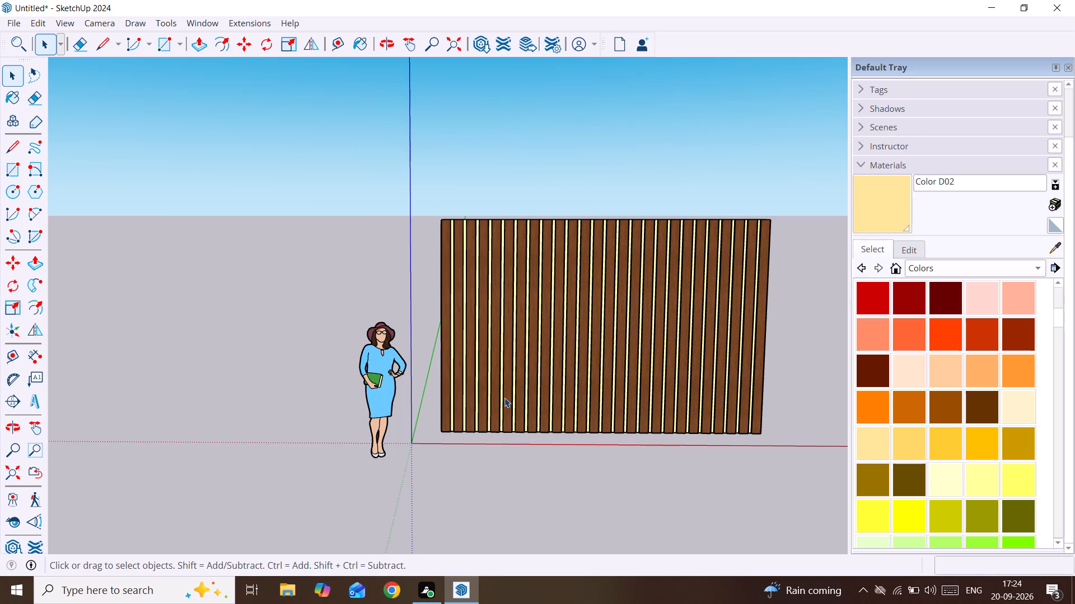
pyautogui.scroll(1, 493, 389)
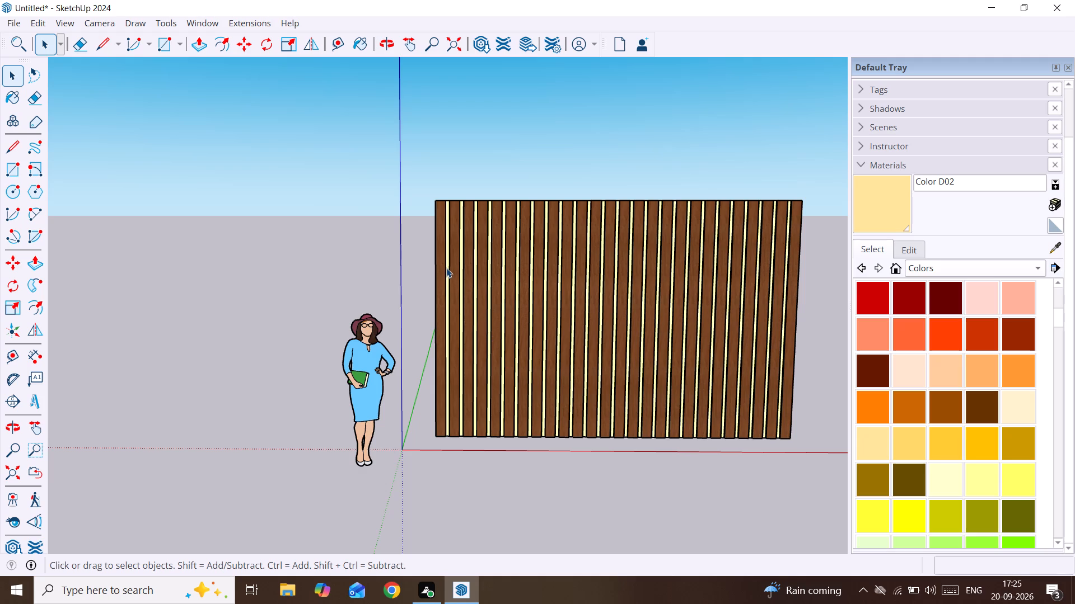
# Draw a rectangle about 11' 6" wide by 7' 9 1/4" high over the strips, starting from the wall's left edge.
pyautogui.press('r')
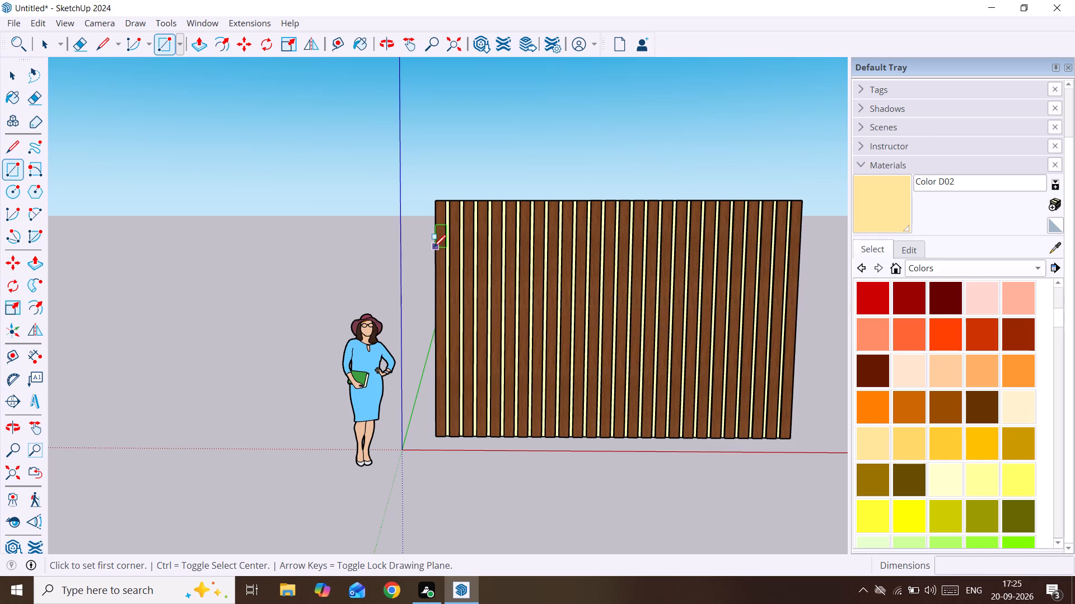
pyautogui.click(433, 243)
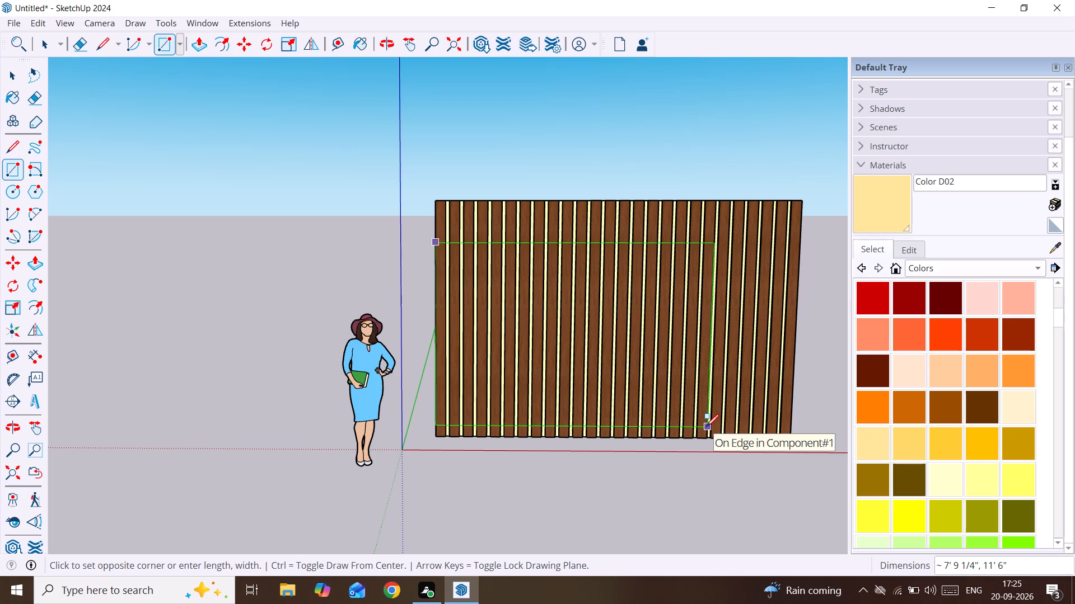
pyautogui.click(706, 427)
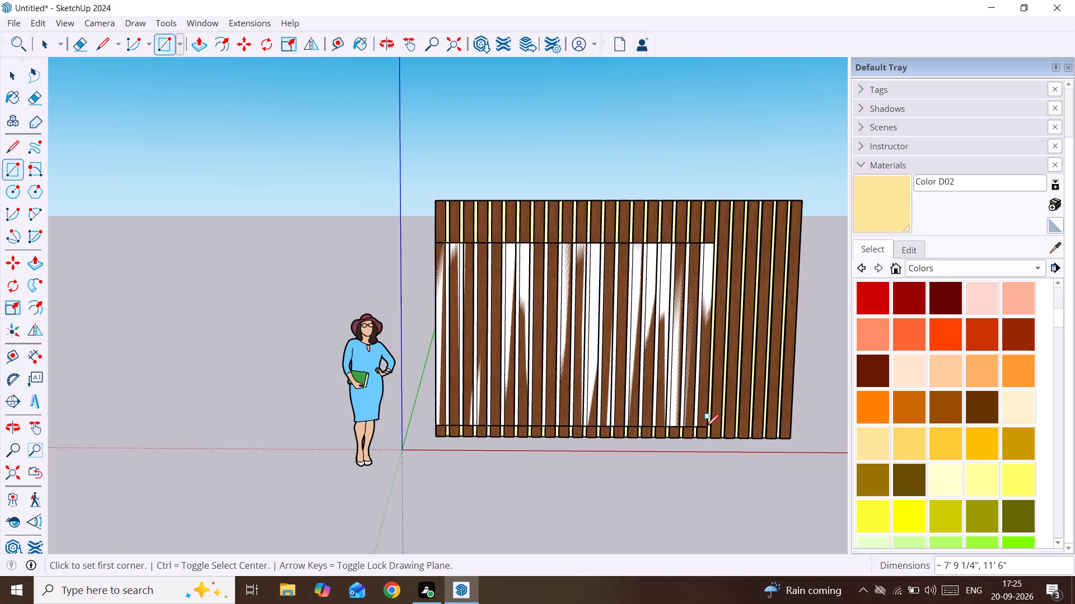
pyautogui.press('space')
pyautogui.doubleClick(614, 376)
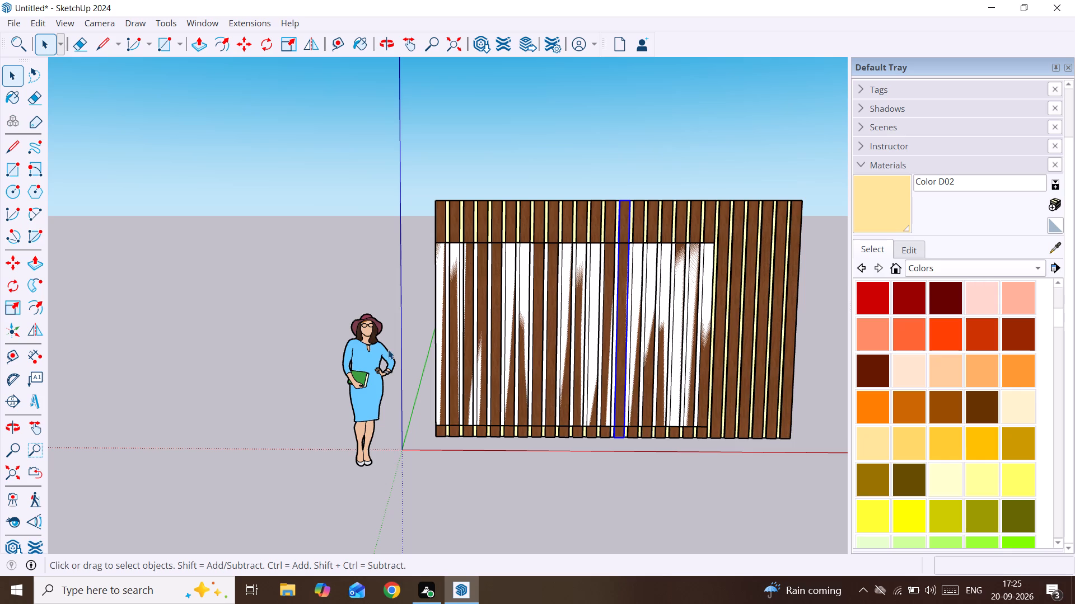
pyautogui.click(312, 296)
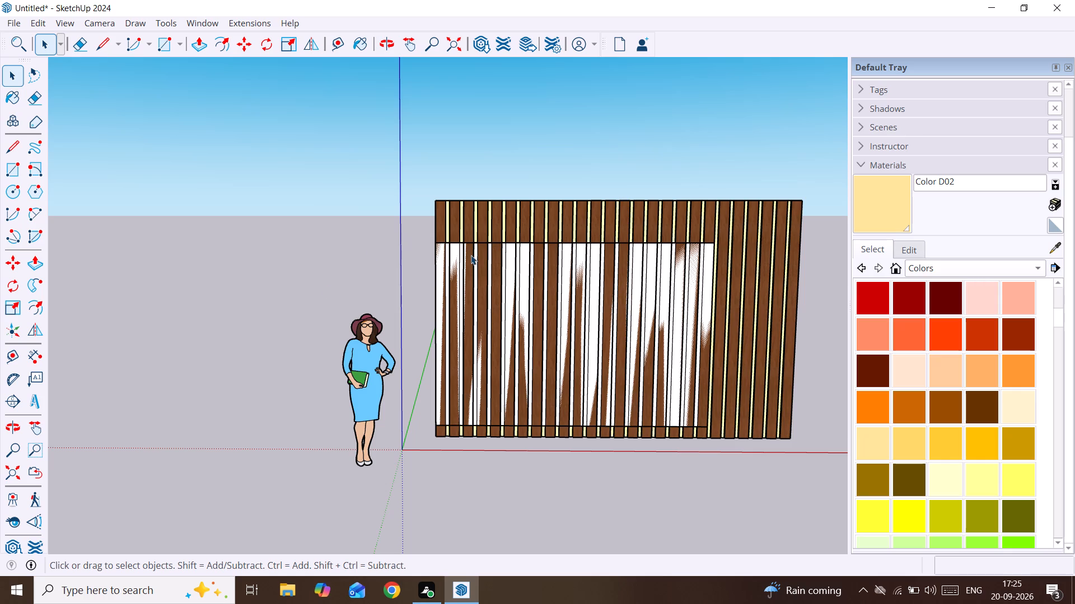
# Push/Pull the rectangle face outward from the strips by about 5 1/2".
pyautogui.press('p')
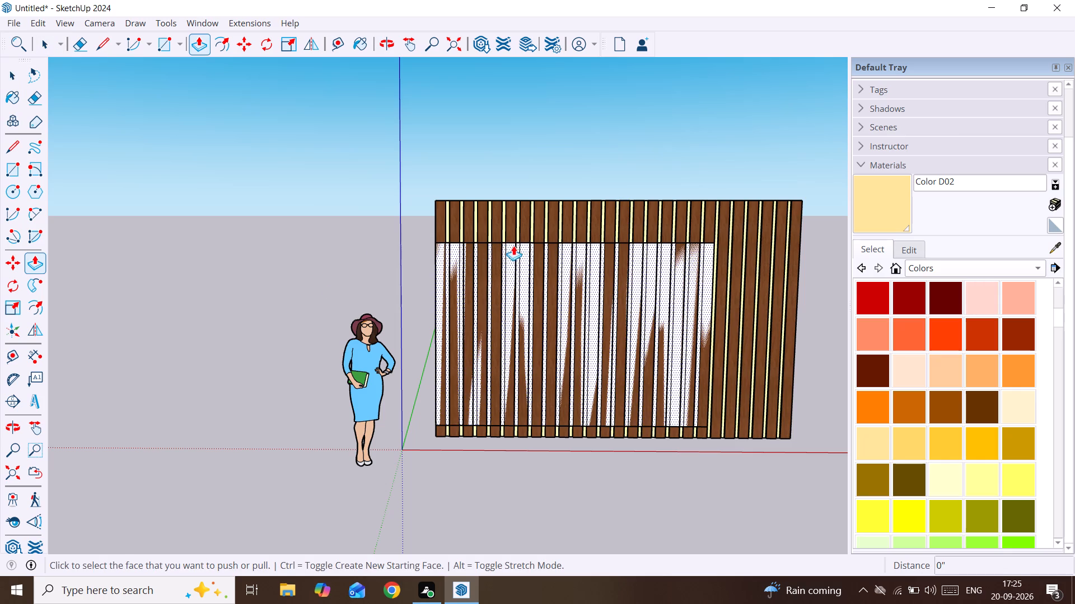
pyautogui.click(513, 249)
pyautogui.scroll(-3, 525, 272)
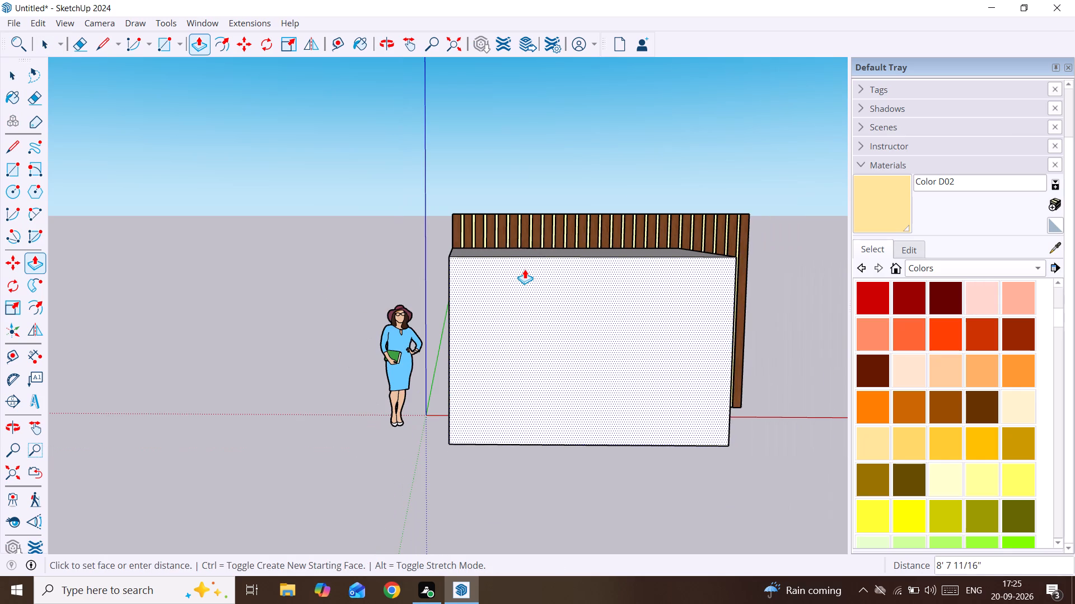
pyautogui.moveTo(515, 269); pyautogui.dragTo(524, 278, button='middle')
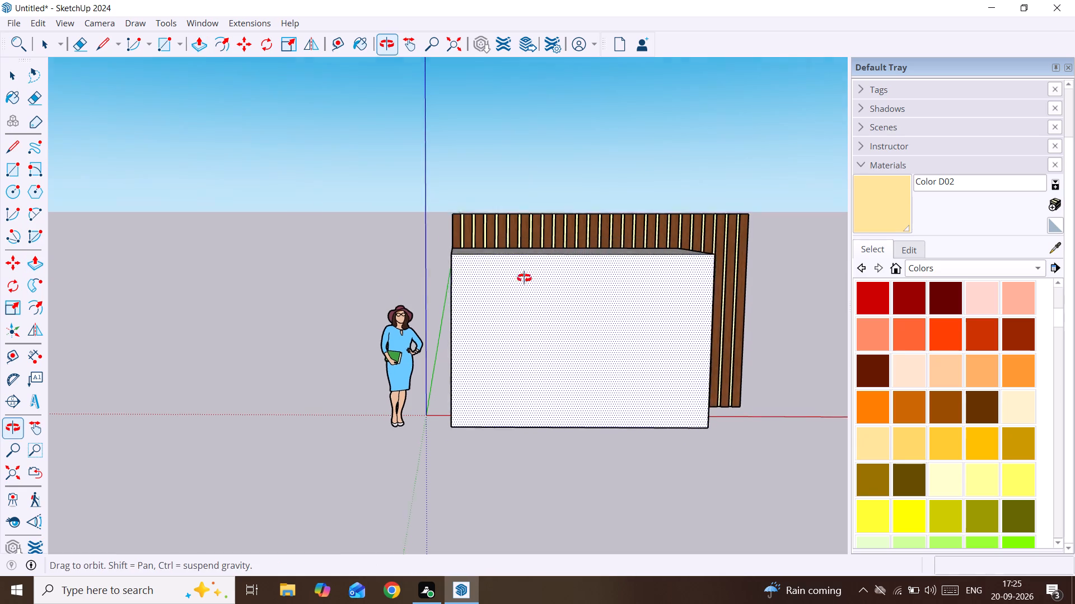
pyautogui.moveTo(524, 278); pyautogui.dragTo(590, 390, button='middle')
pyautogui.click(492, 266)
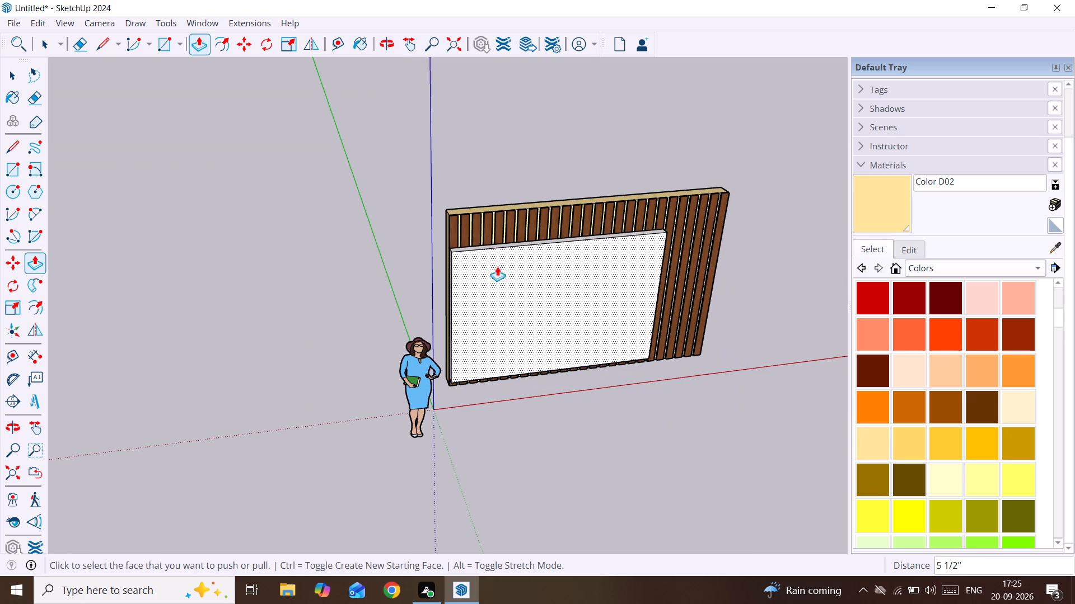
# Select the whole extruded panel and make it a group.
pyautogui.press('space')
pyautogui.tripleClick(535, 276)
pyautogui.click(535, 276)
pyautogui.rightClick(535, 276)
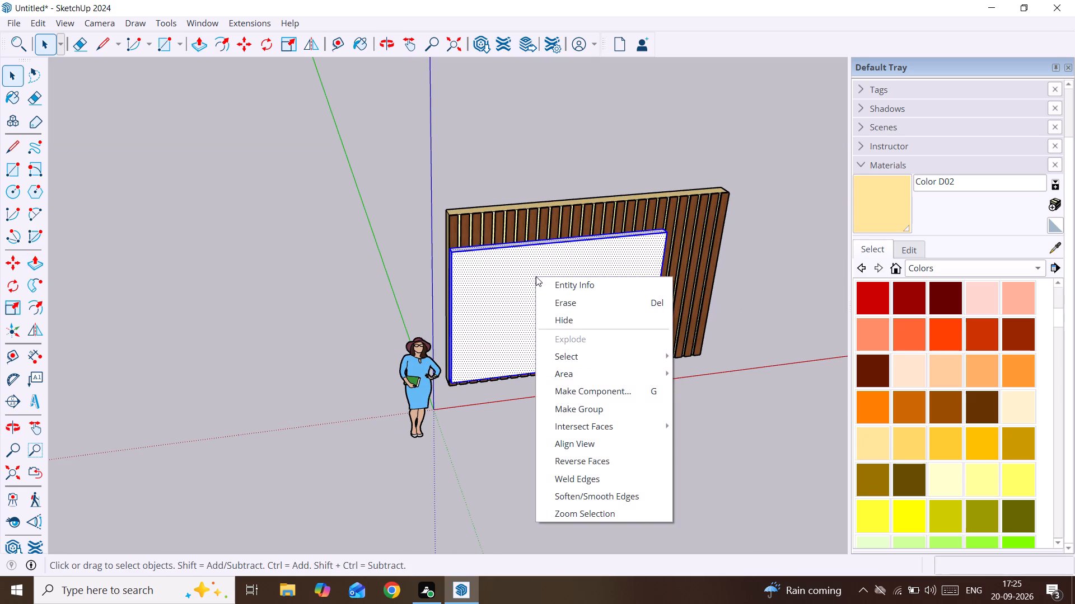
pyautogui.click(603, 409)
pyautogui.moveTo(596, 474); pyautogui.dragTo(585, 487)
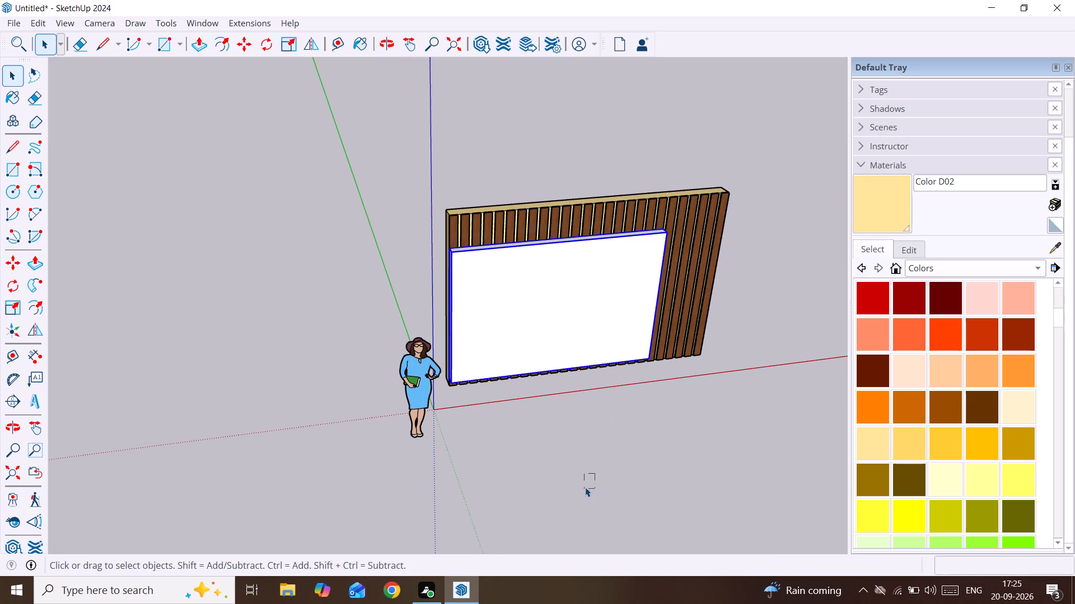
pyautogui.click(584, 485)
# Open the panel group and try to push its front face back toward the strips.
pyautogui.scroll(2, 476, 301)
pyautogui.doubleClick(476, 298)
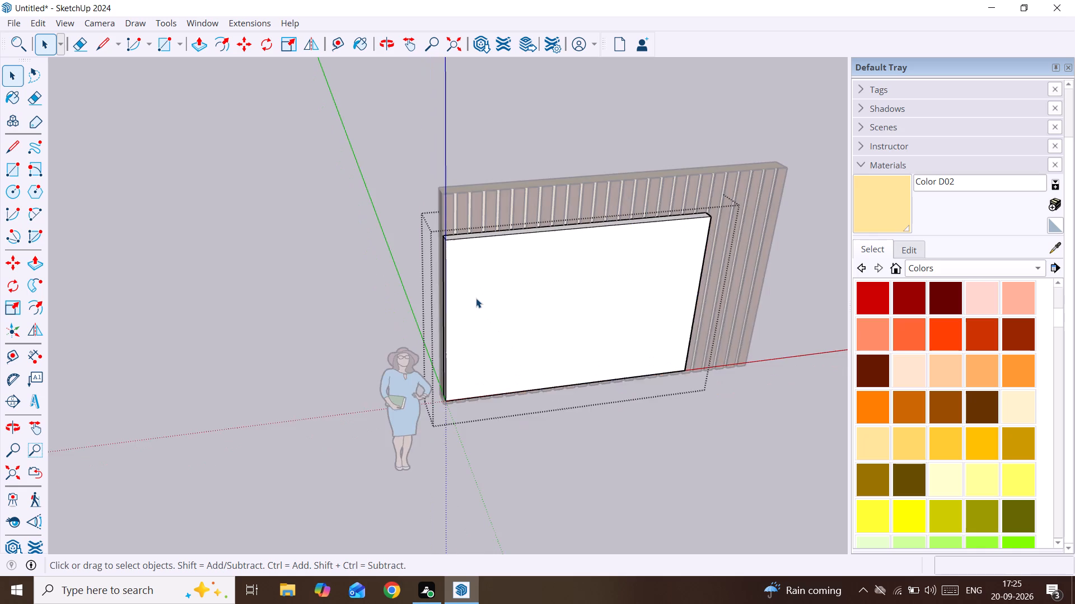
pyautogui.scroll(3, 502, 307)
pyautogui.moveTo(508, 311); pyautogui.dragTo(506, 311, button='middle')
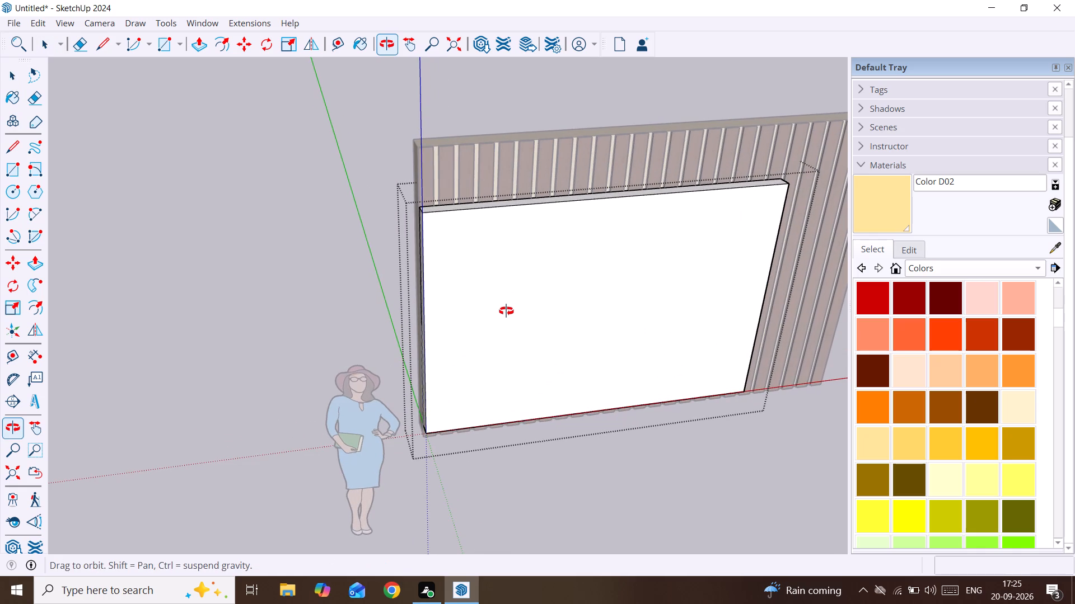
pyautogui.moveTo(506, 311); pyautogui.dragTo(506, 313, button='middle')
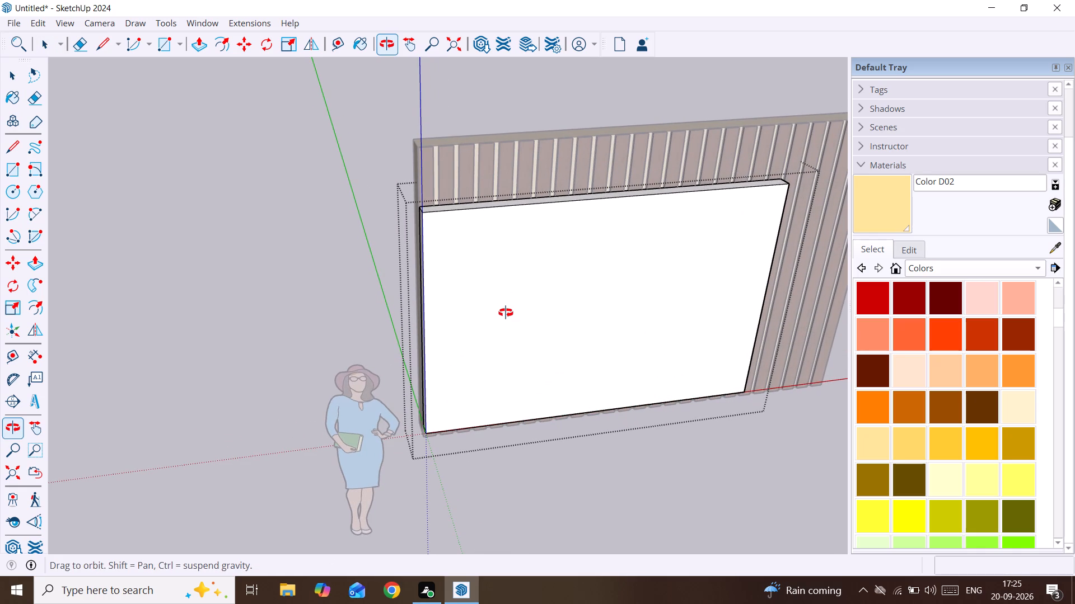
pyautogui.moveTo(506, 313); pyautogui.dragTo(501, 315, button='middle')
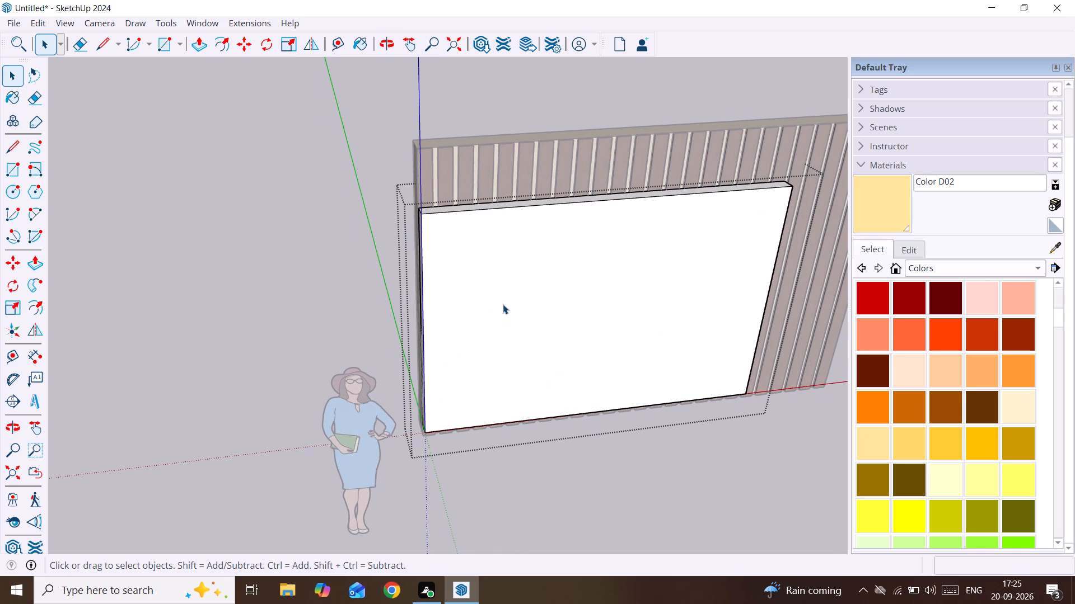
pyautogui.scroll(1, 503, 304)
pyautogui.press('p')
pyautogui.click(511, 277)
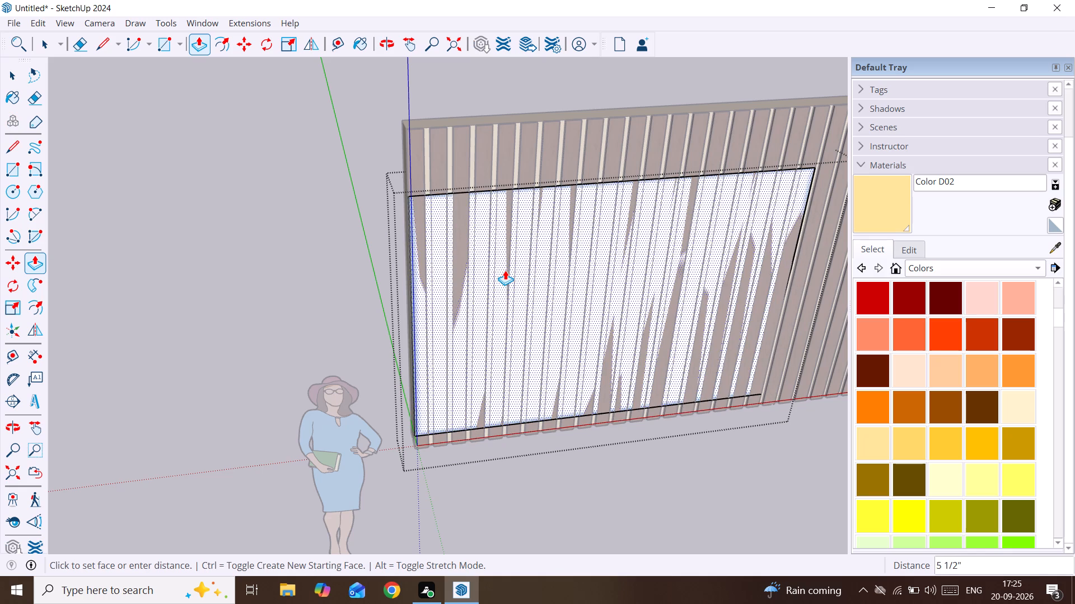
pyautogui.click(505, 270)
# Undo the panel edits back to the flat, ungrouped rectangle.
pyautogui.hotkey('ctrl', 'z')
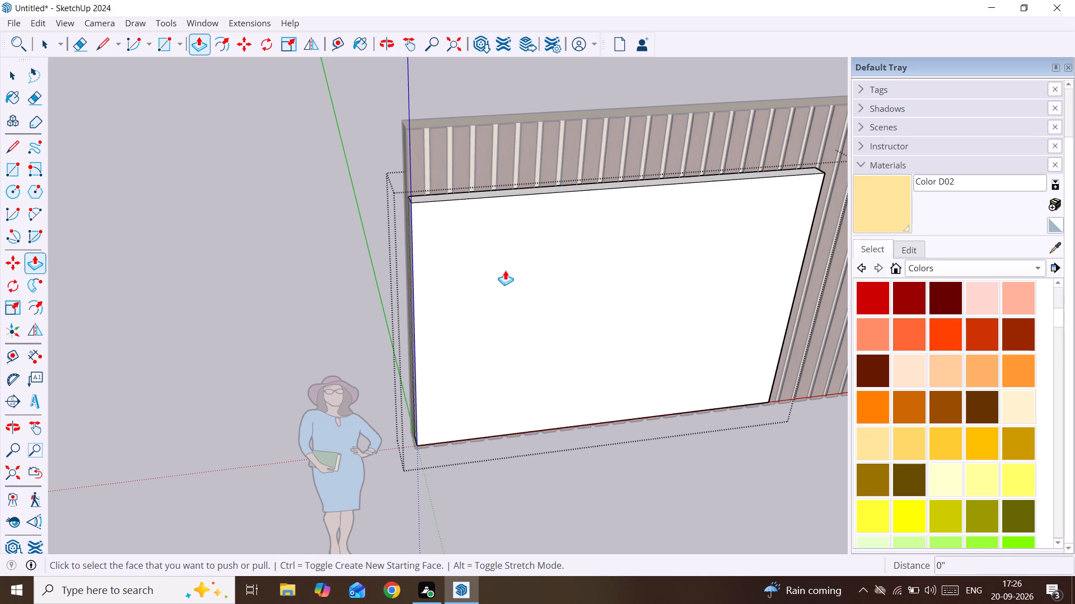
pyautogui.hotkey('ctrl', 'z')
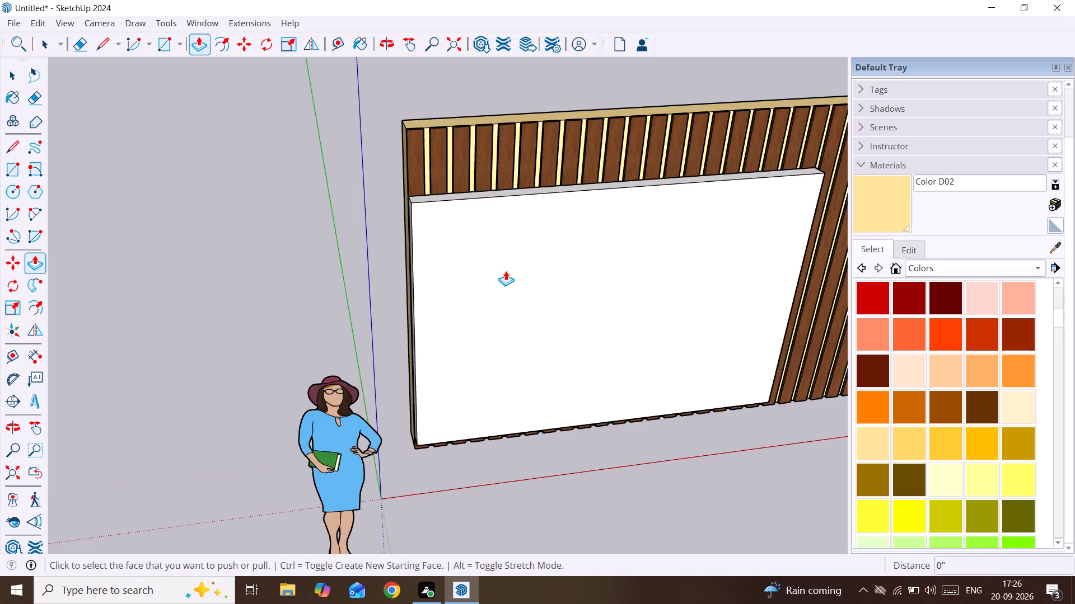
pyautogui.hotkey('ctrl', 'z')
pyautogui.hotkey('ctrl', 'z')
# Push/Pull the rectangle face outward to make an 18mm thick panel.
pyautogui.click(544, 281)
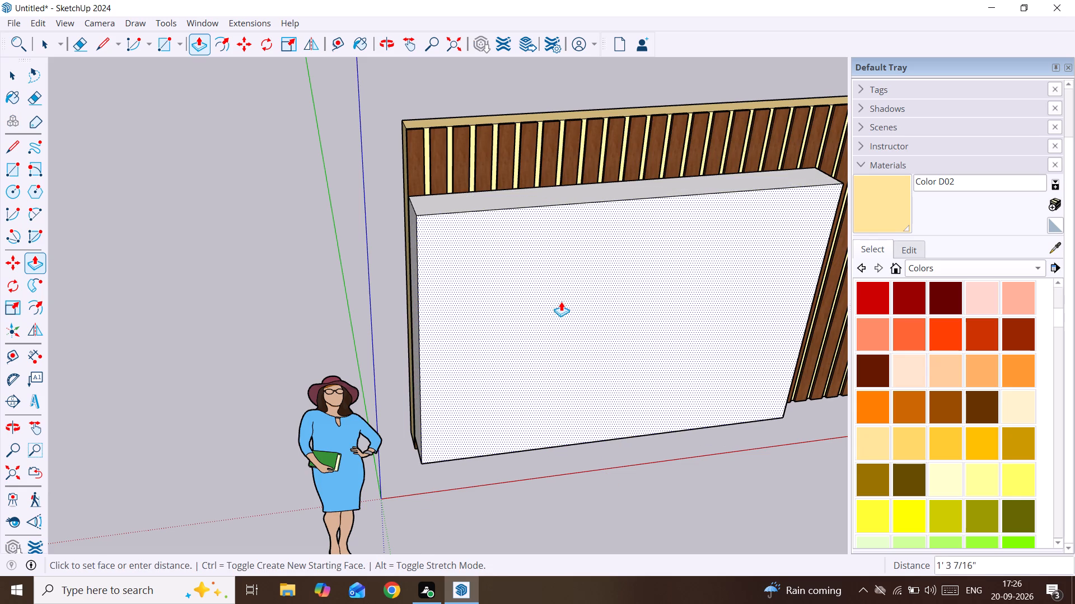
pyautogui.write('18mmm')
pyautogui.press('BackSpace')
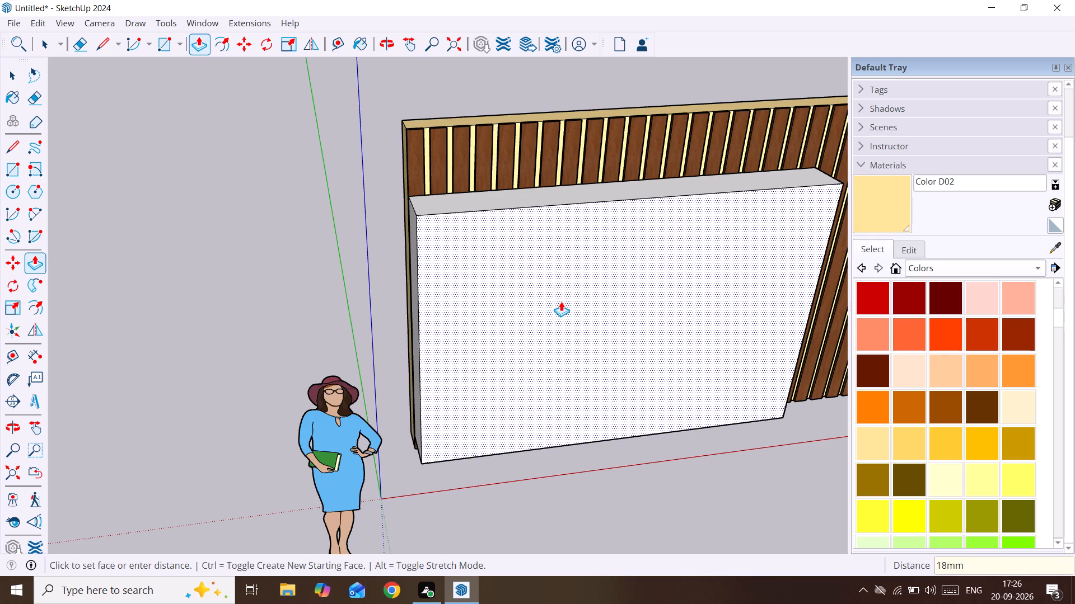
pyautogui.press('Return')
pyautogui.press('space')
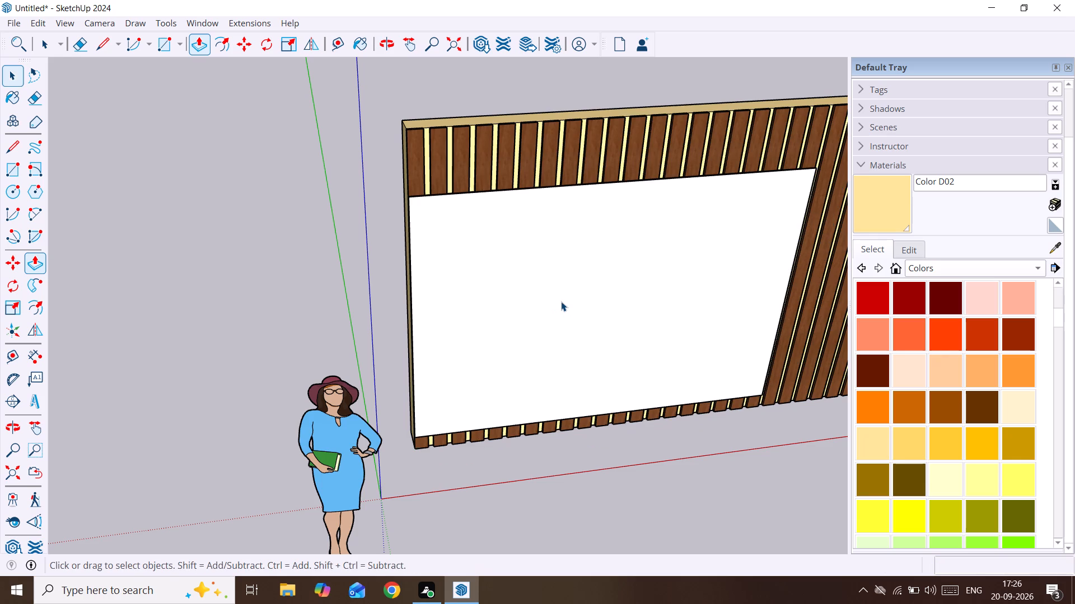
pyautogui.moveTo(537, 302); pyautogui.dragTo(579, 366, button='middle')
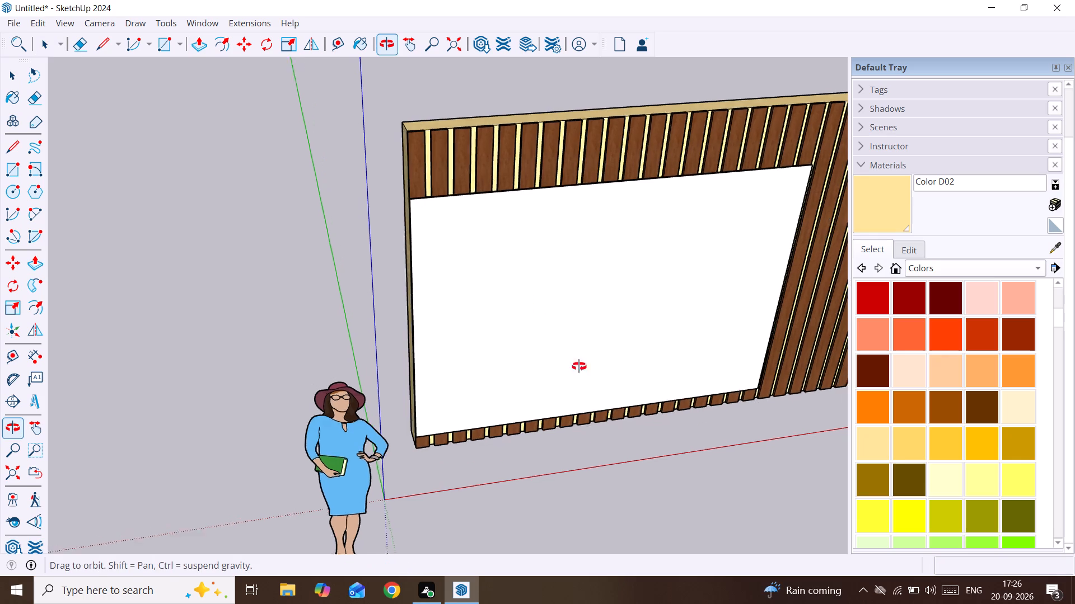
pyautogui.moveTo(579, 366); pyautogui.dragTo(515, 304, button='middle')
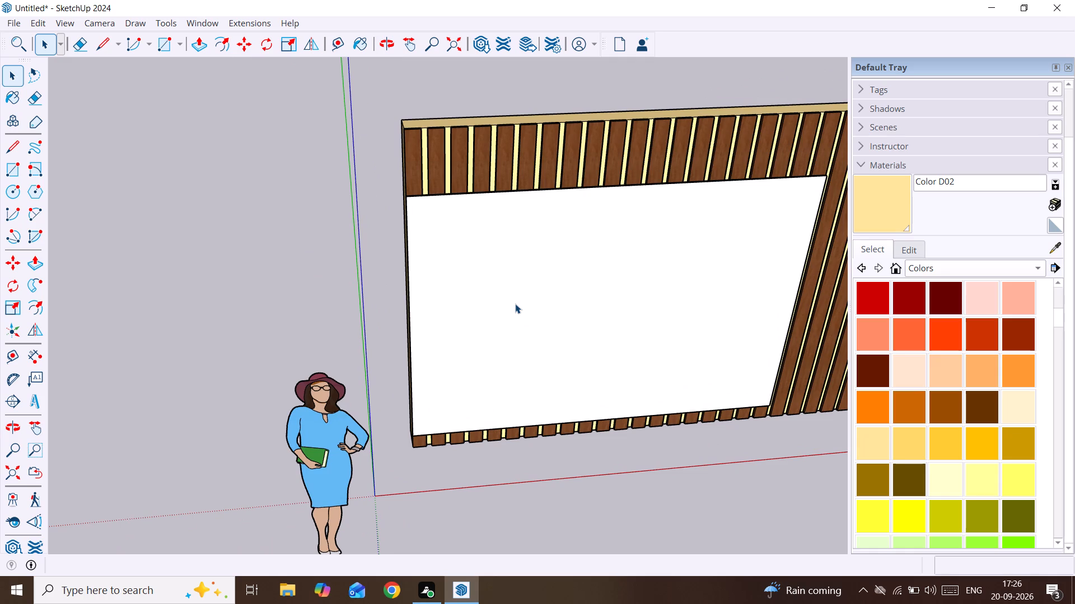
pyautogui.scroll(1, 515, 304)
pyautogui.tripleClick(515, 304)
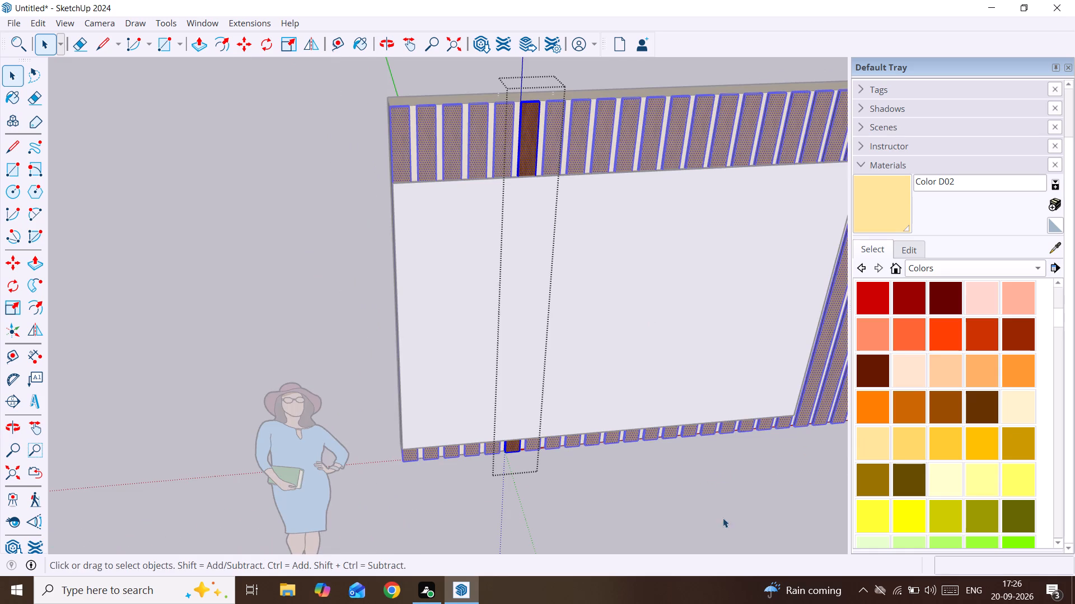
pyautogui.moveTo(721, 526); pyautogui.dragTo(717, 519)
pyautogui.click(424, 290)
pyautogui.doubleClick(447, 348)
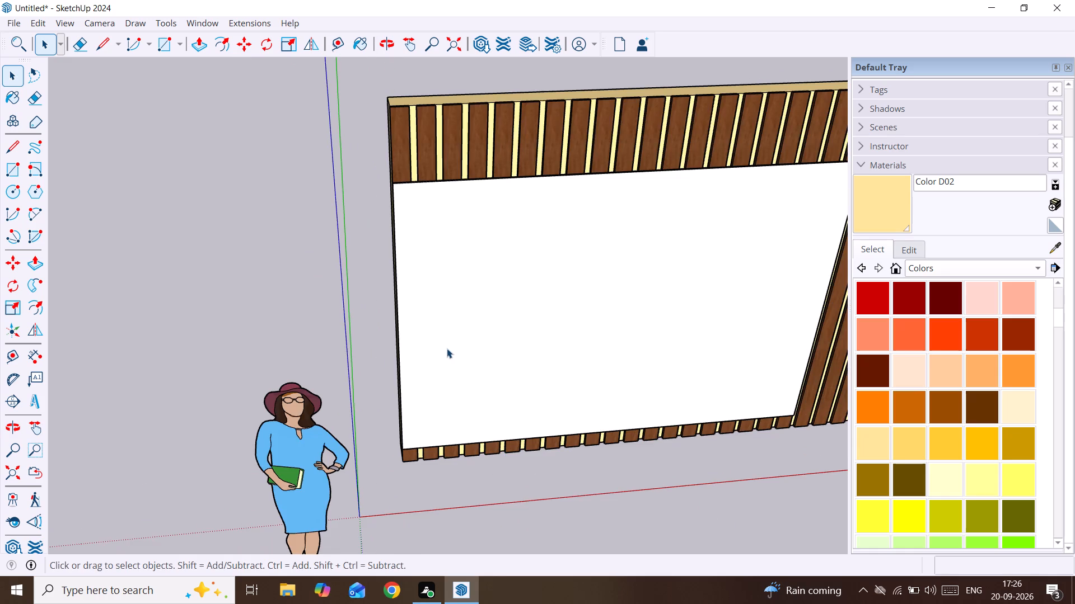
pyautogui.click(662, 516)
# Select all geometry of the 18mm panel and make it a group.
pyautogui.doubleClick(723, 225)
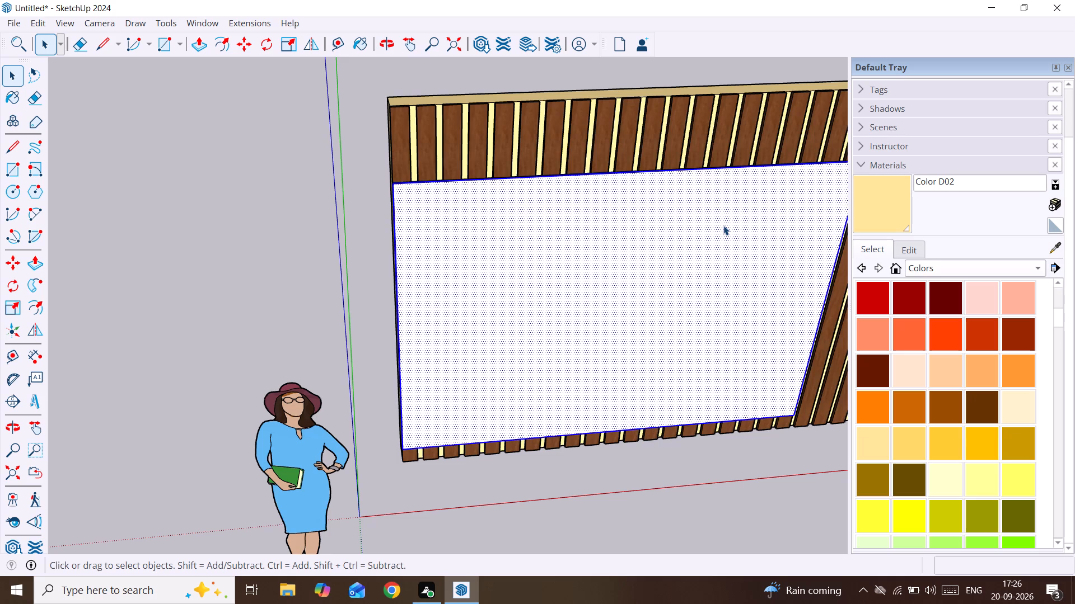
pyautogui.doubleClick(723, 225)
pyautogui.rightClick(723, 225)
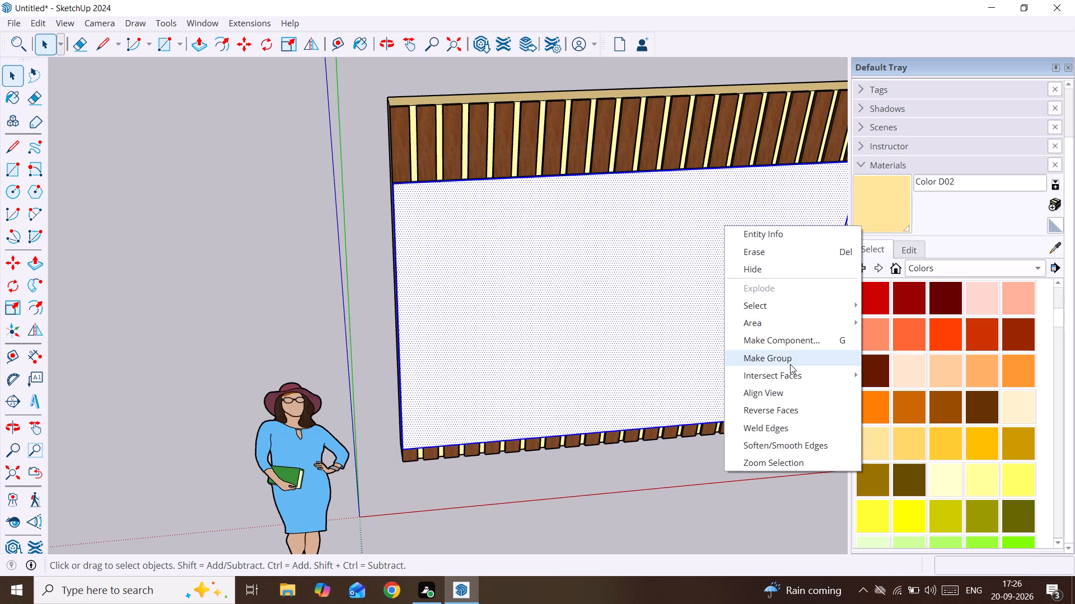
pyautogui.click(789, 357)
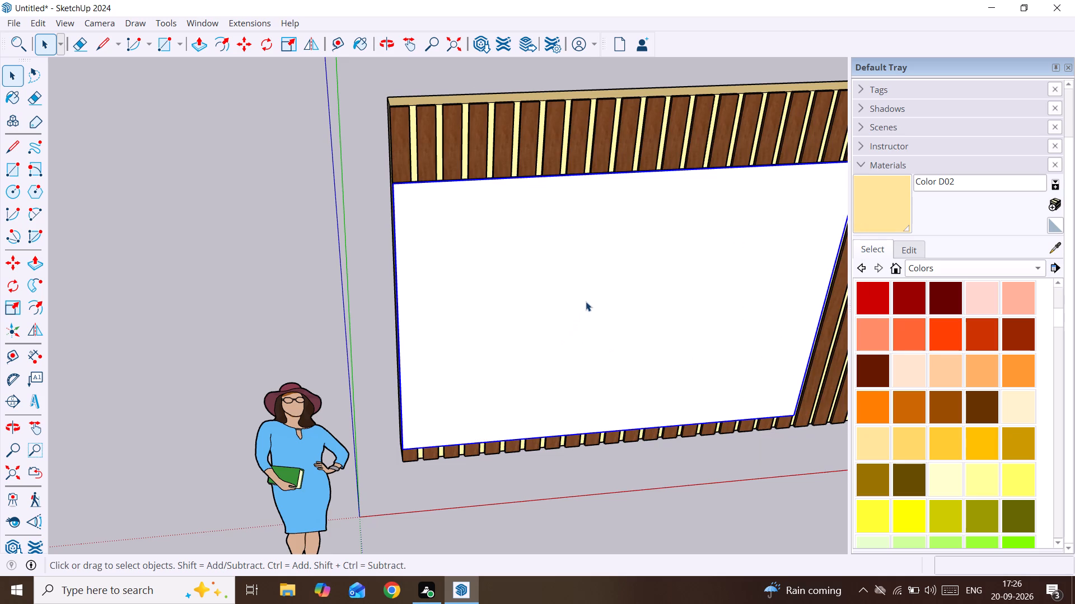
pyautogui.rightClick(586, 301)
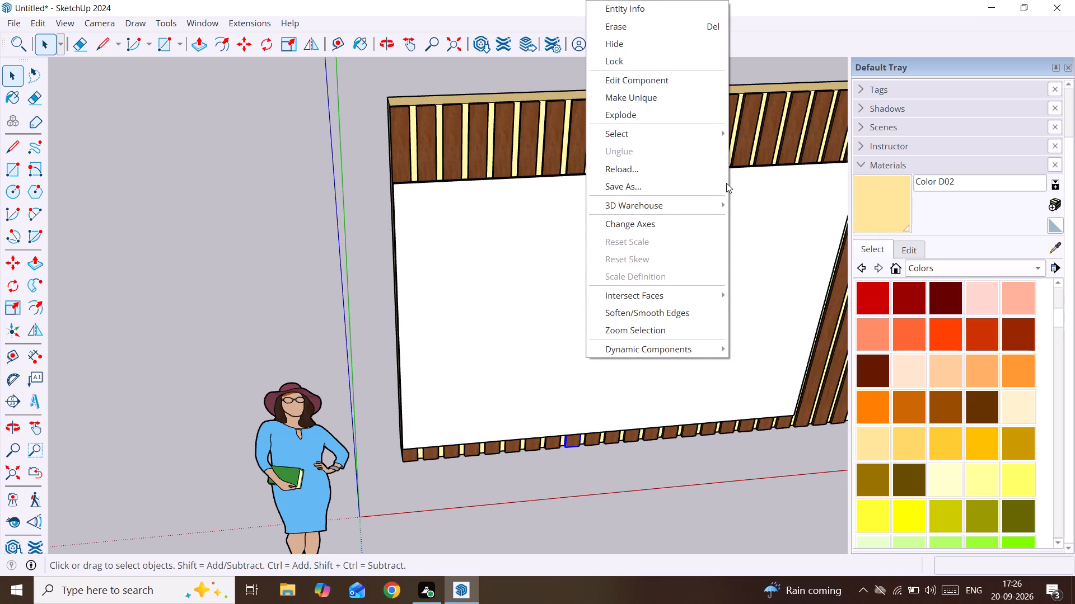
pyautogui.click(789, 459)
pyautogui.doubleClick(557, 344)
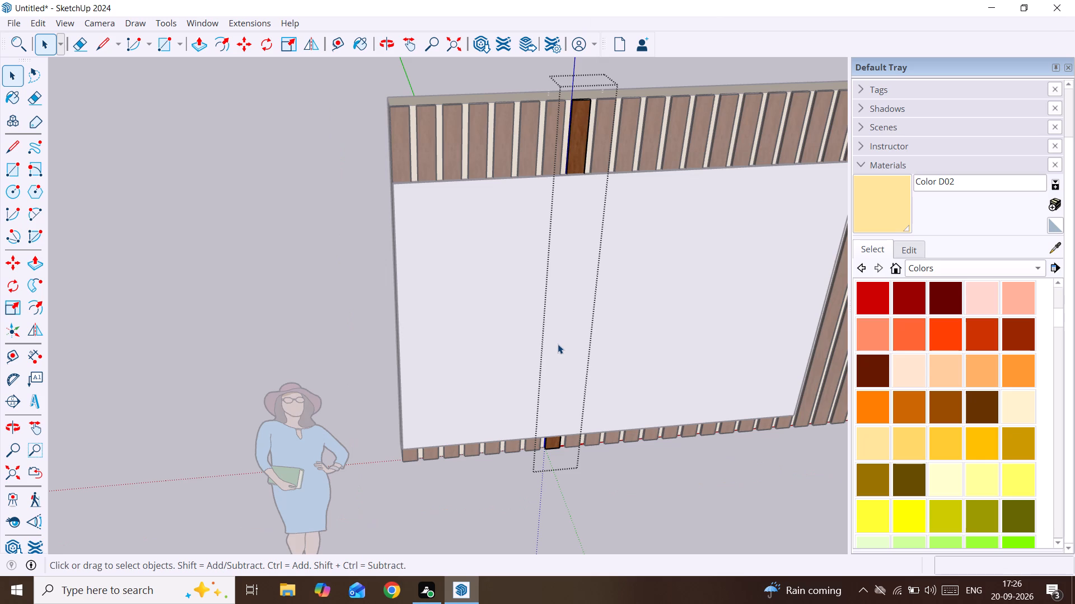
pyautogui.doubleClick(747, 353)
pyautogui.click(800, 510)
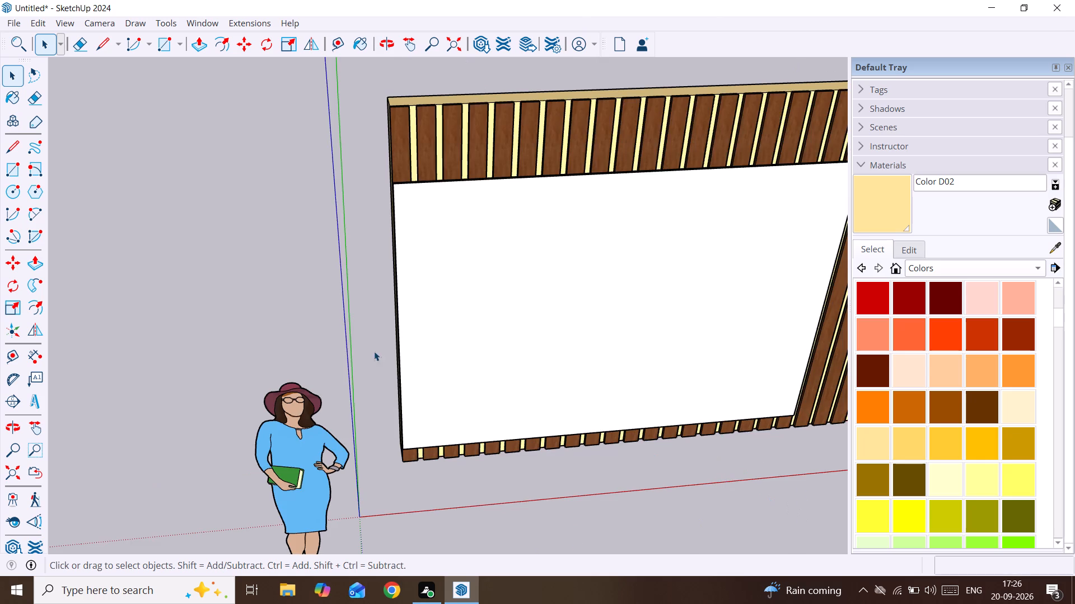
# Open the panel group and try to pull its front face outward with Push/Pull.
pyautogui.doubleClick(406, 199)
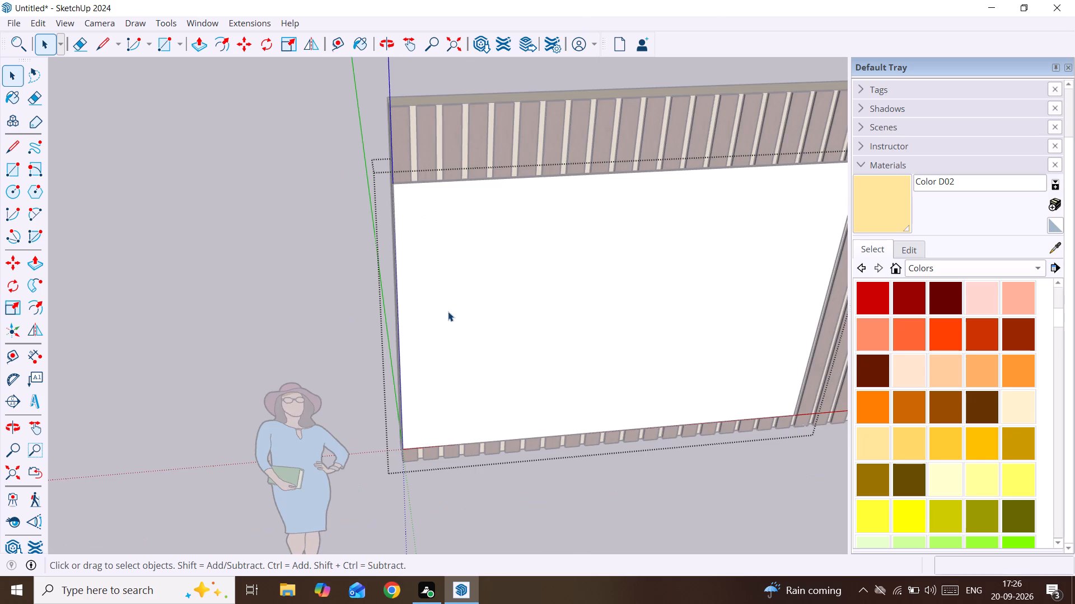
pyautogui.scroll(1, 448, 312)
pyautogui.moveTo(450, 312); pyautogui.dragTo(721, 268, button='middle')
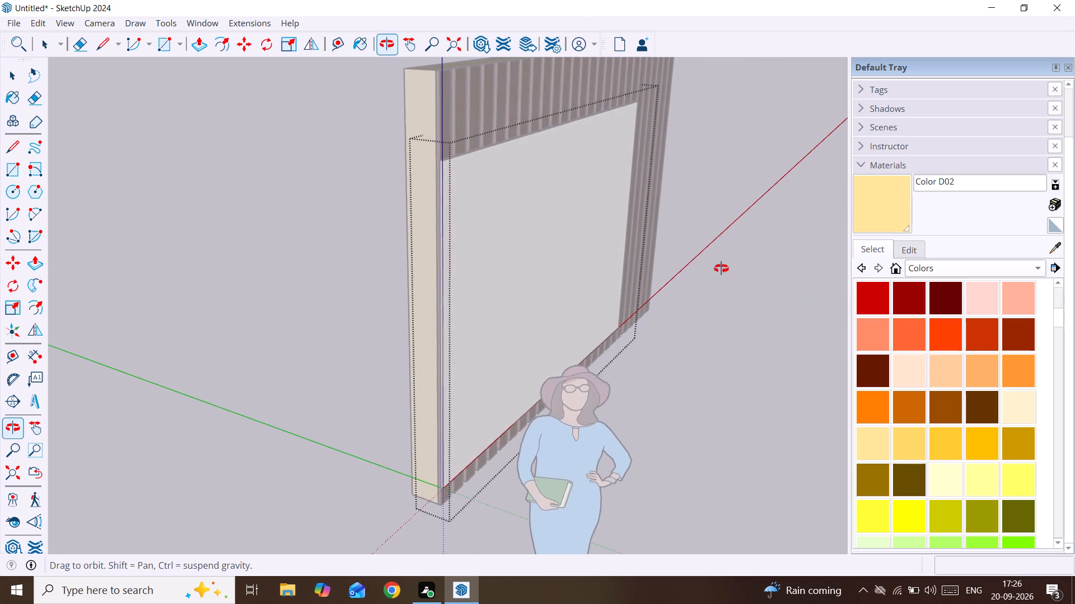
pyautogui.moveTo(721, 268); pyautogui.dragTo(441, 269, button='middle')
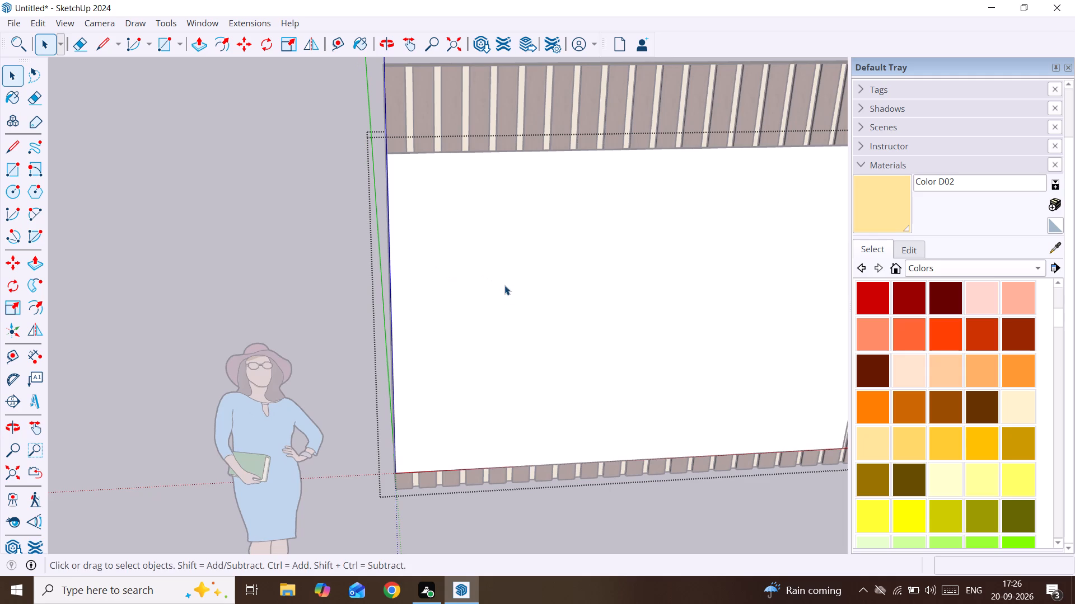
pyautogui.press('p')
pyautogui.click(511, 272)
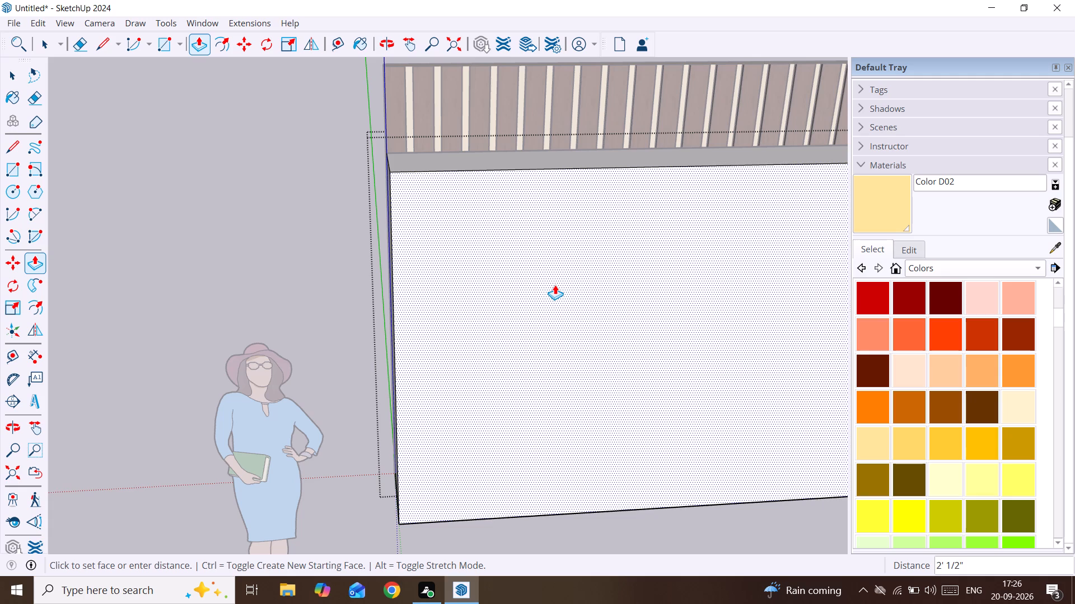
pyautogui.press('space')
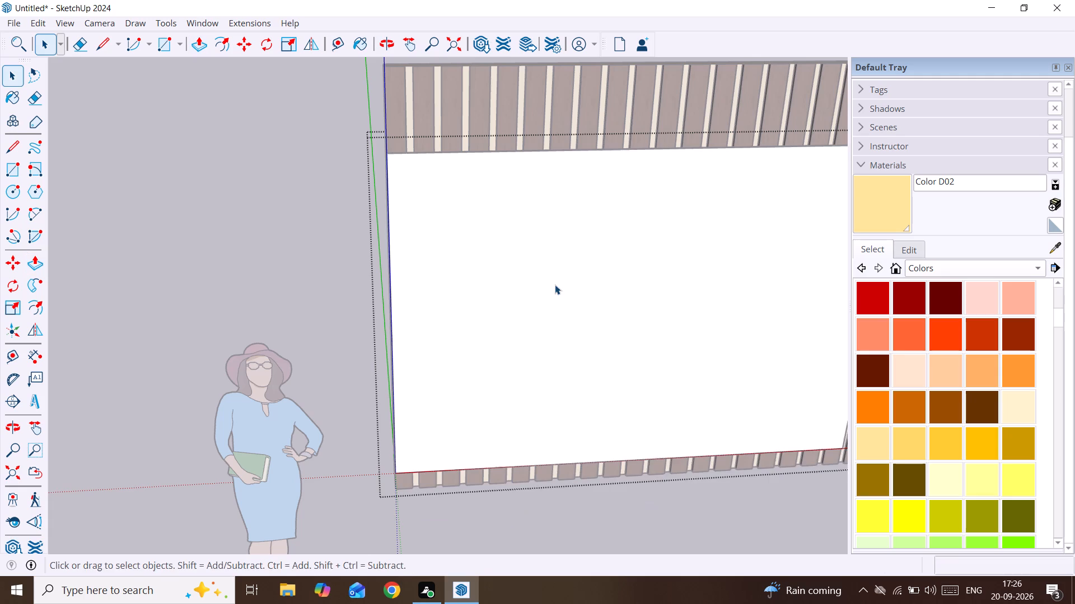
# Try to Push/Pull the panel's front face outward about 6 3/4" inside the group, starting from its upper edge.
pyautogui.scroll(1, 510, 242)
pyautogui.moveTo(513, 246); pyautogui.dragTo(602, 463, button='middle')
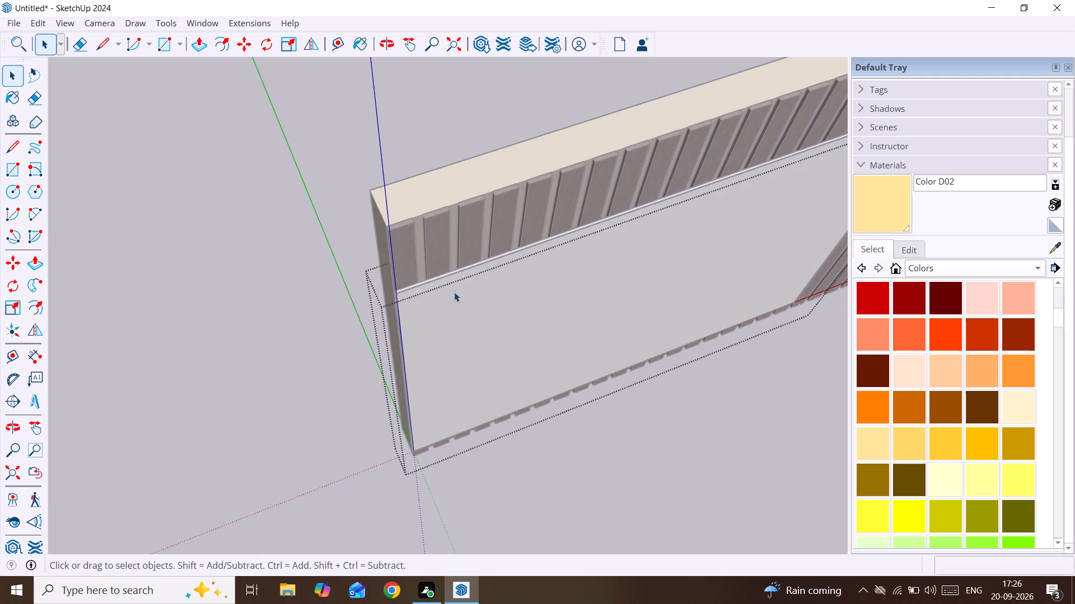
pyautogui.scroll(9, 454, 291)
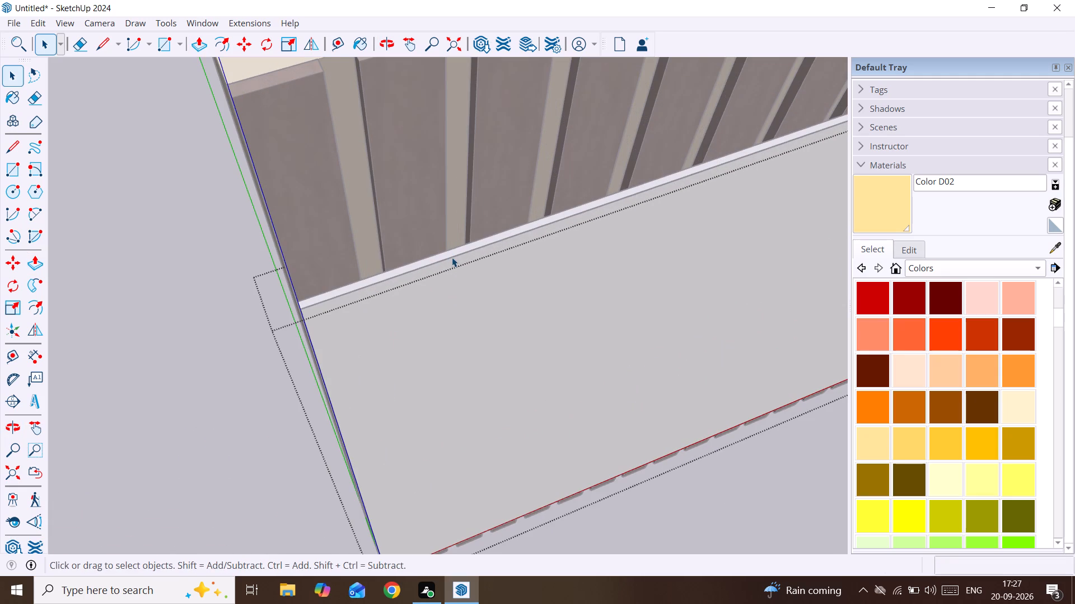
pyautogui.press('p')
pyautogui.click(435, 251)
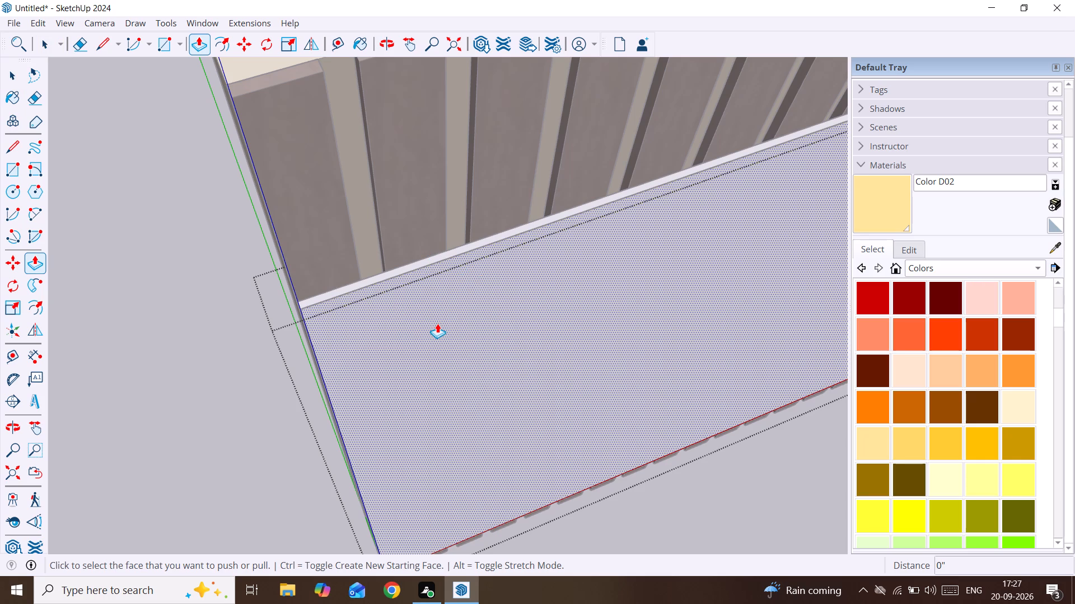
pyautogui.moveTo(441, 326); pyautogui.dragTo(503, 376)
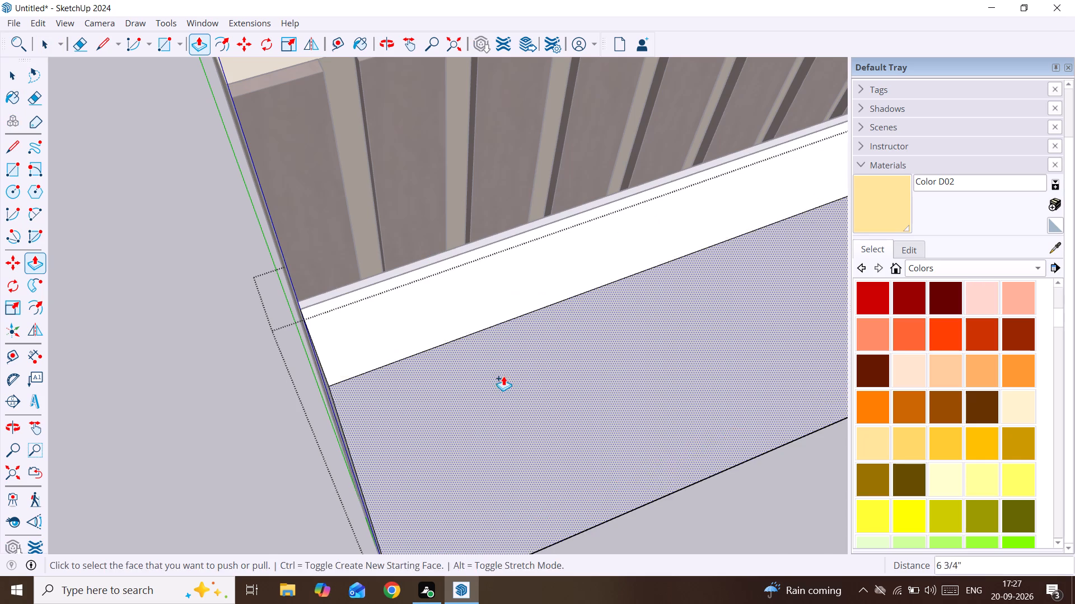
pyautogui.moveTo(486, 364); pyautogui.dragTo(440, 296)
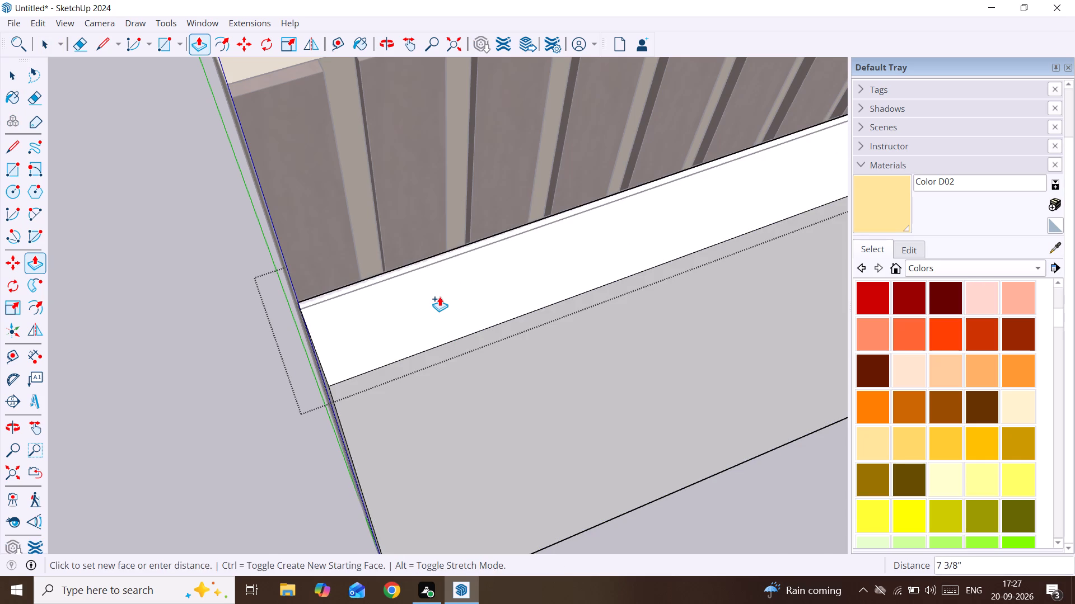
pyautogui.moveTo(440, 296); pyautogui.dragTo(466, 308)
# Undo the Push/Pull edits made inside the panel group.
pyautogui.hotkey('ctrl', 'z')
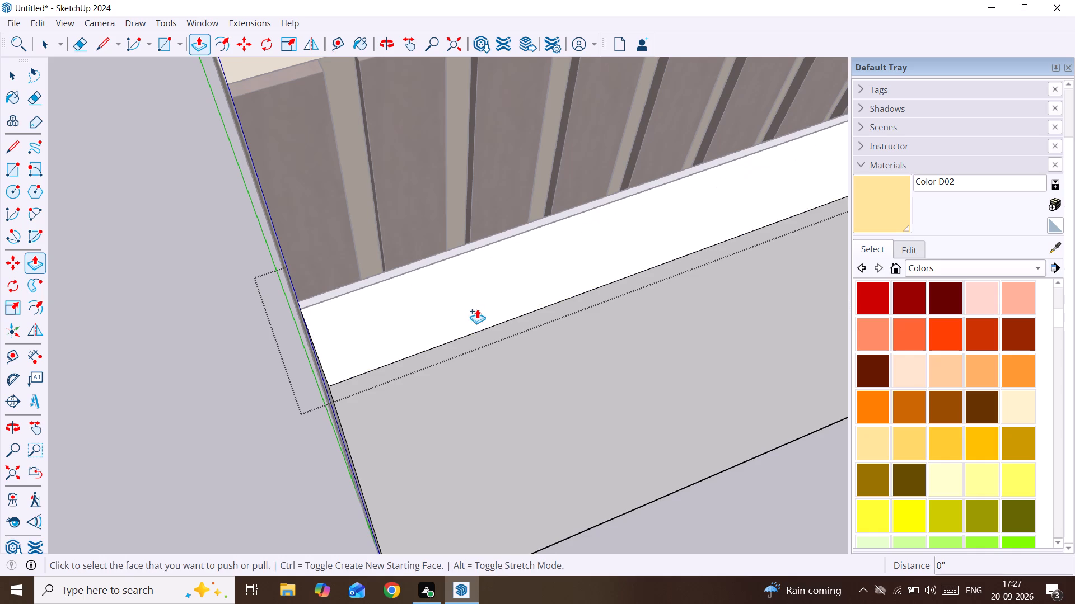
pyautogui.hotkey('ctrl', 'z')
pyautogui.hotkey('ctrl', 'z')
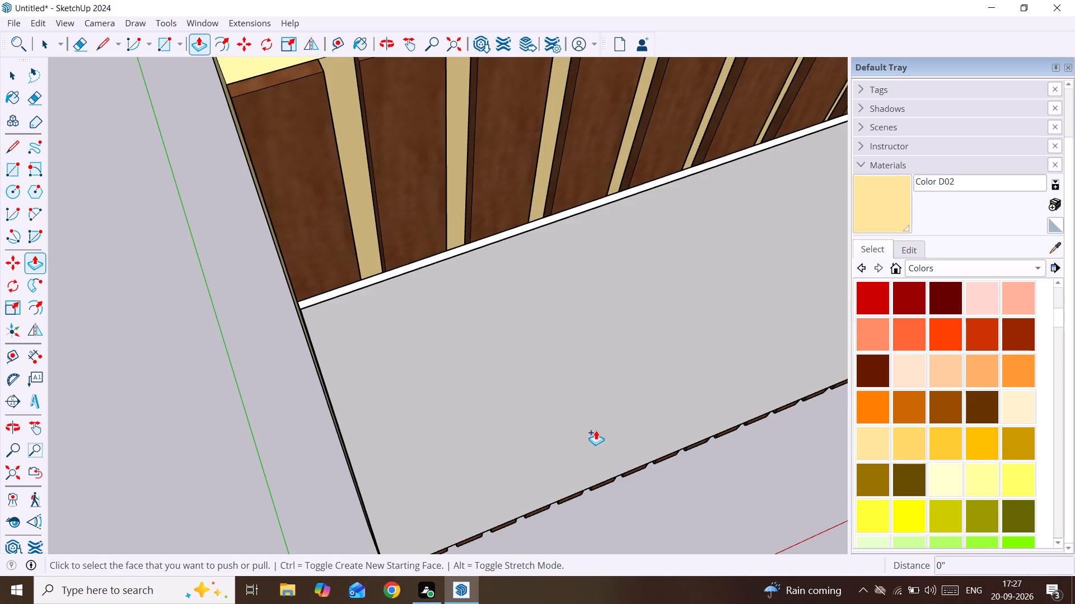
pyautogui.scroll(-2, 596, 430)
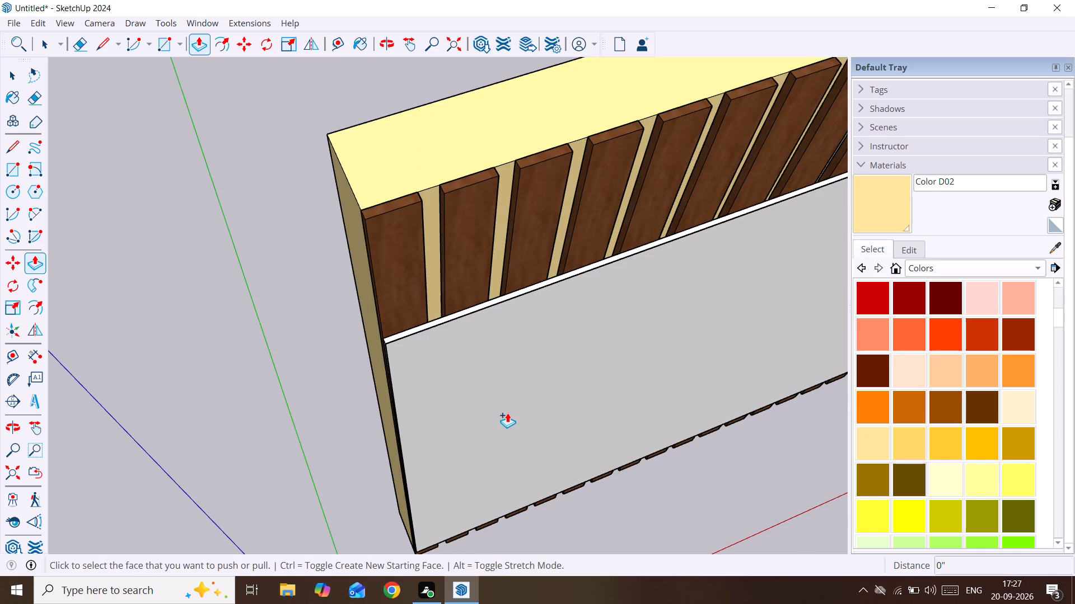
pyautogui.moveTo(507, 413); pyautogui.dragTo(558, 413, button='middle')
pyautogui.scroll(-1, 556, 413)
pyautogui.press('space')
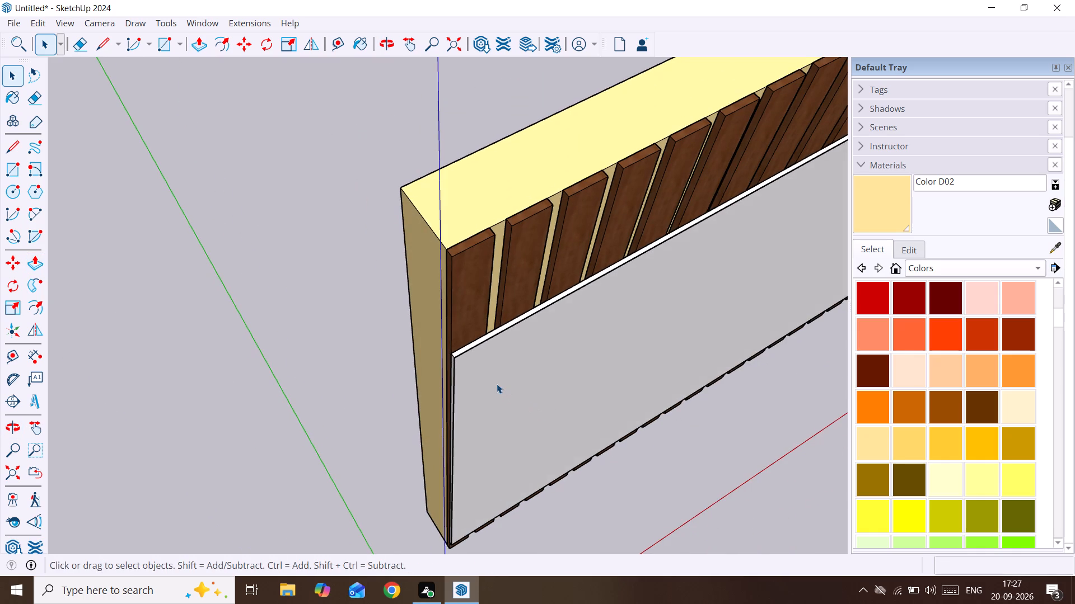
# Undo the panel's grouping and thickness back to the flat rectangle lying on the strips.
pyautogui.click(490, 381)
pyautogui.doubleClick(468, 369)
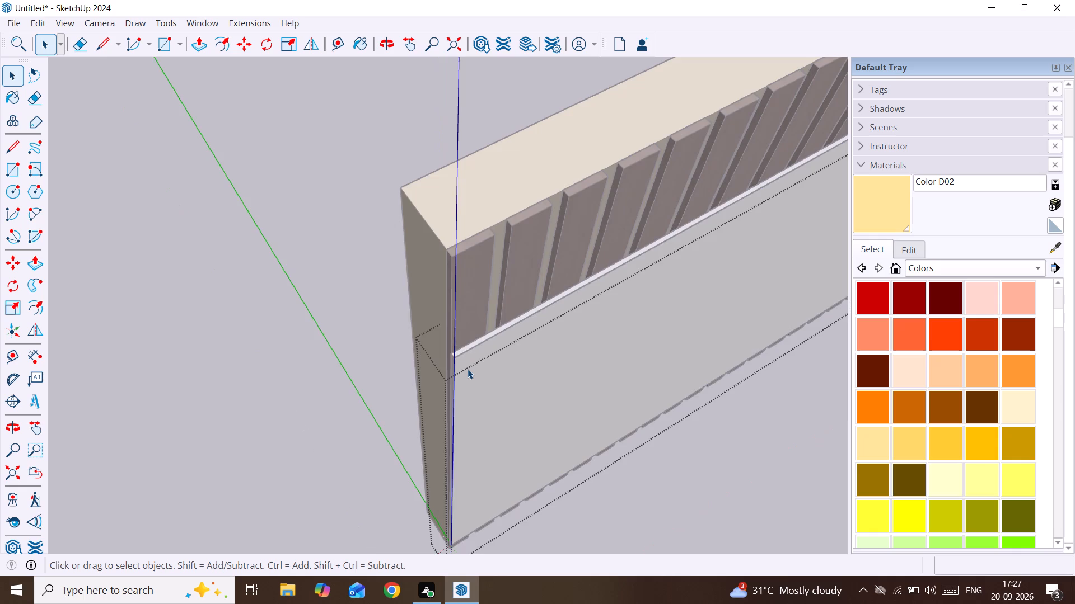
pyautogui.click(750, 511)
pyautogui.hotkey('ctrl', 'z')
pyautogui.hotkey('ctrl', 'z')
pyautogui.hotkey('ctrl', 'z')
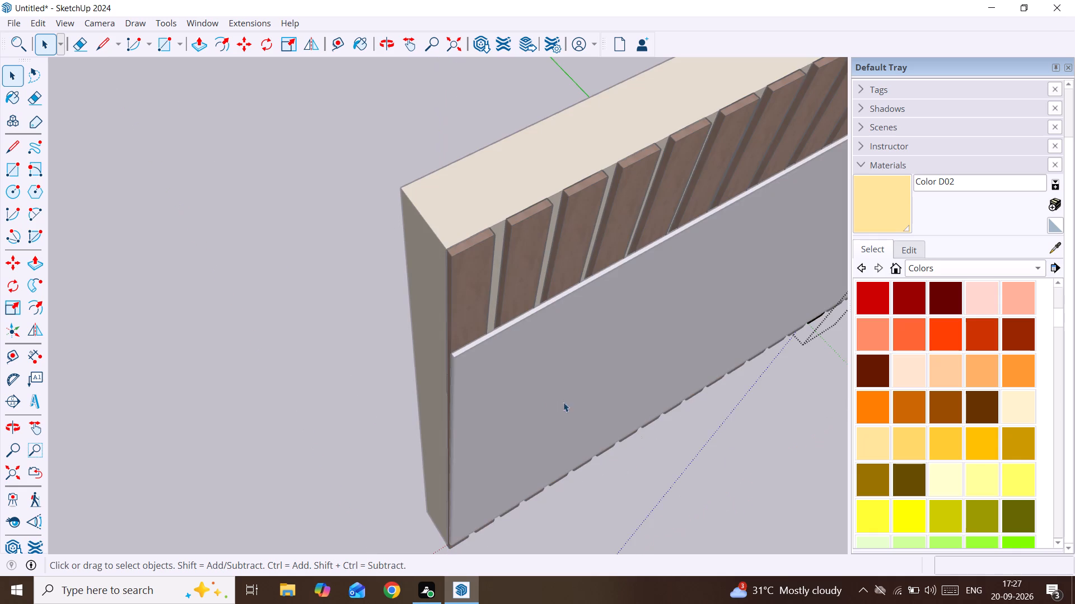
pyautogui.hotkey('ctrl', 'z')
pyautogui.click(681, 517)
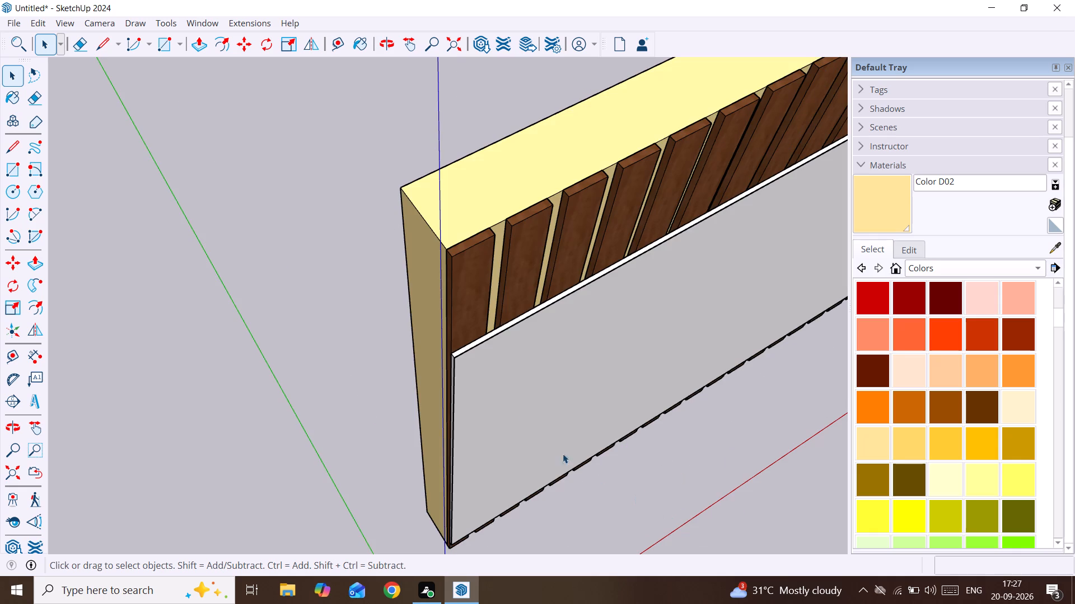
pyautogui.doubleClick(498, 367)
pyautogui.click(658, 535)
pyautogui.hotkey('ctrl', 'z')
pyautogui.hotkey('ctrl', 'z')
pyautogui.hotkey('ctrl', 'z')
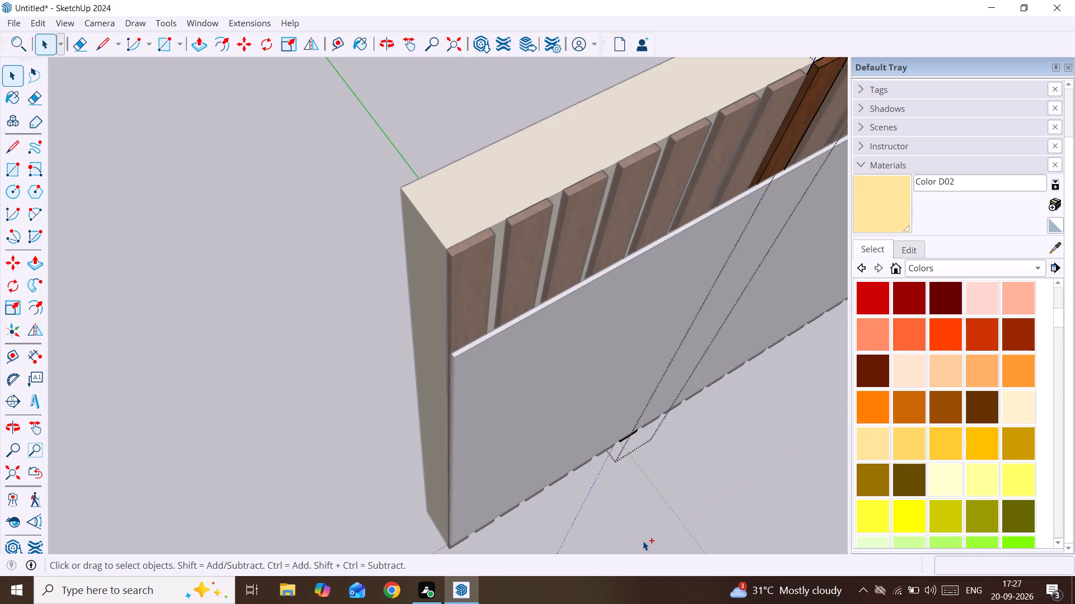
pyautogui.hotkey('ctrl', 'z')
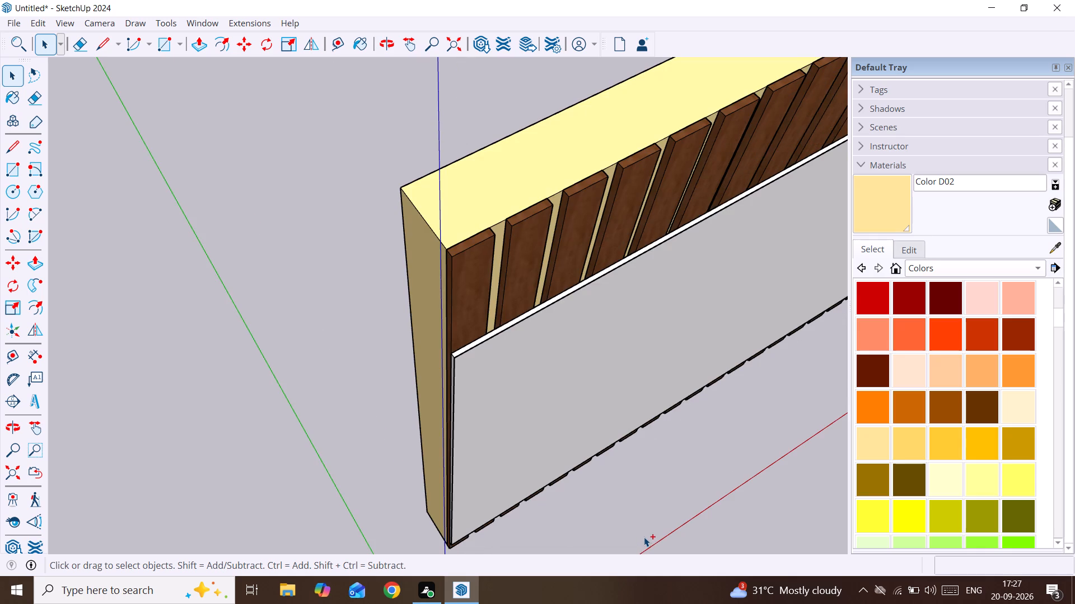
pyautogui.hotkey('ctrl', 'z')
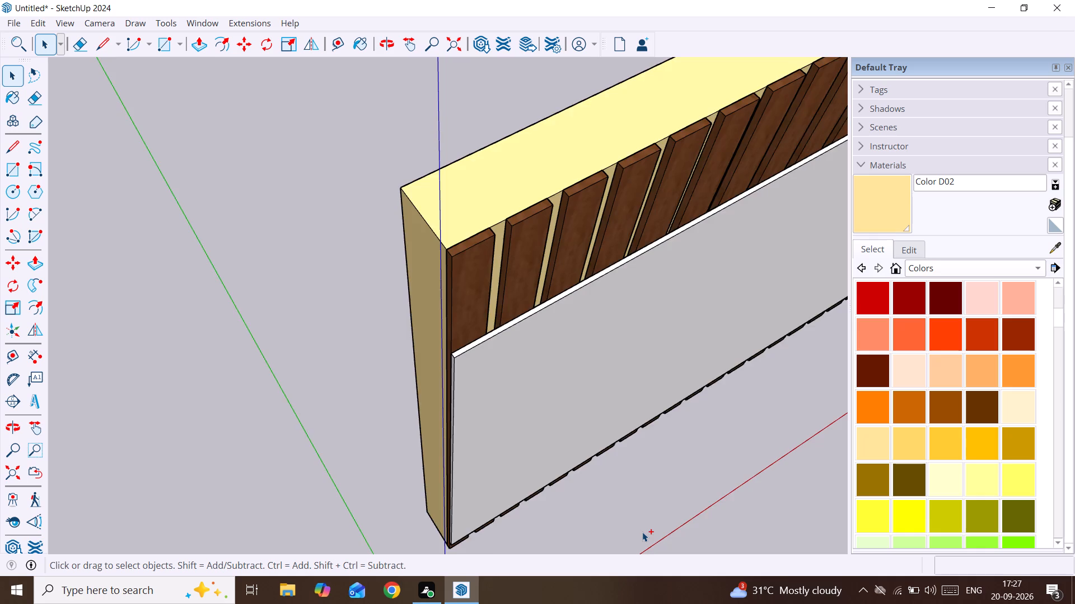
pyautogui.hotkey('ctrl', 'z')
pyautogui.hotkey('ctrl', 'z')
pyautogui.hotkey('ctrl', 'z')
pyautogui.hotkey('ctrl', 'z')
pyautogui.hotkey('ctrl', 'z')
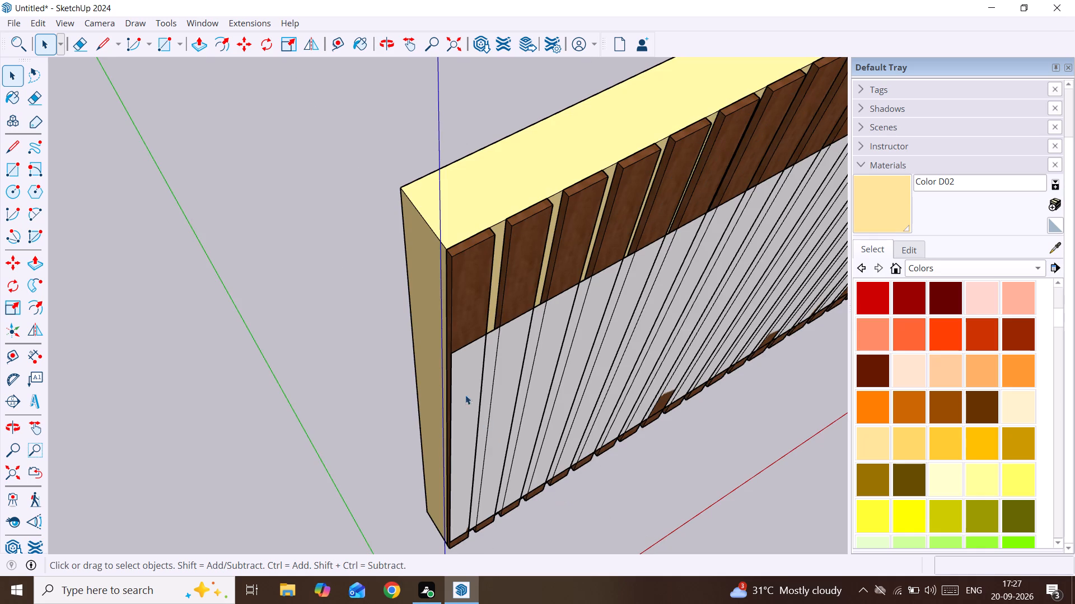
# Push/Pull the flat rectangle outward from the strips by 18mm.
pyautogui.scroll(1, 467, 363)
pyautogui.moveTo(468, 364); pyautogui.dragTo(620, 434, button='middle')
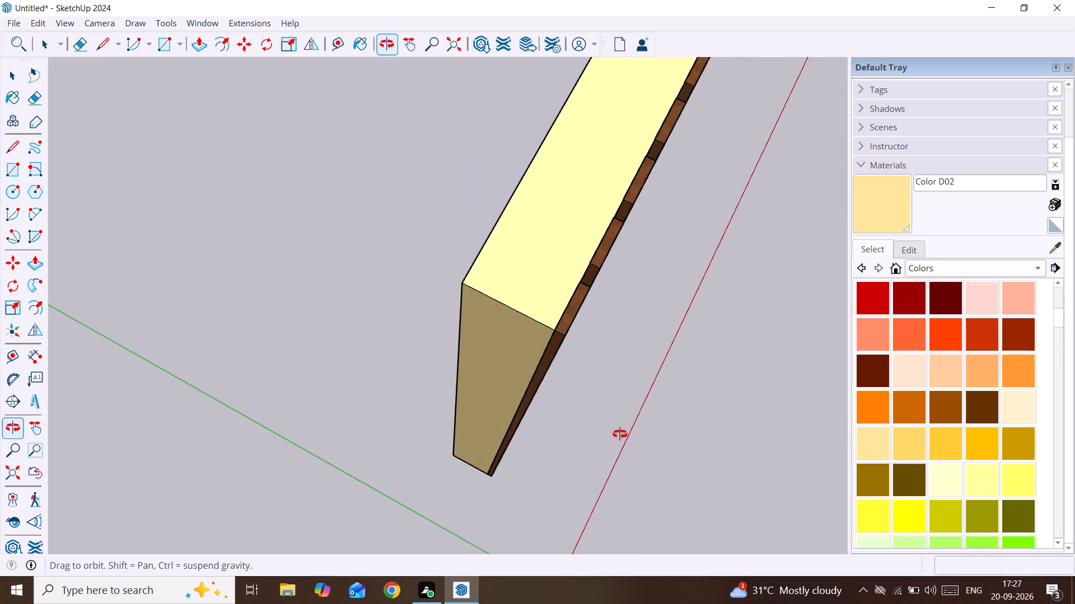
pyautogui.moveTo(620, 434); pyautogui.dragTo(430, 311, button='middle')
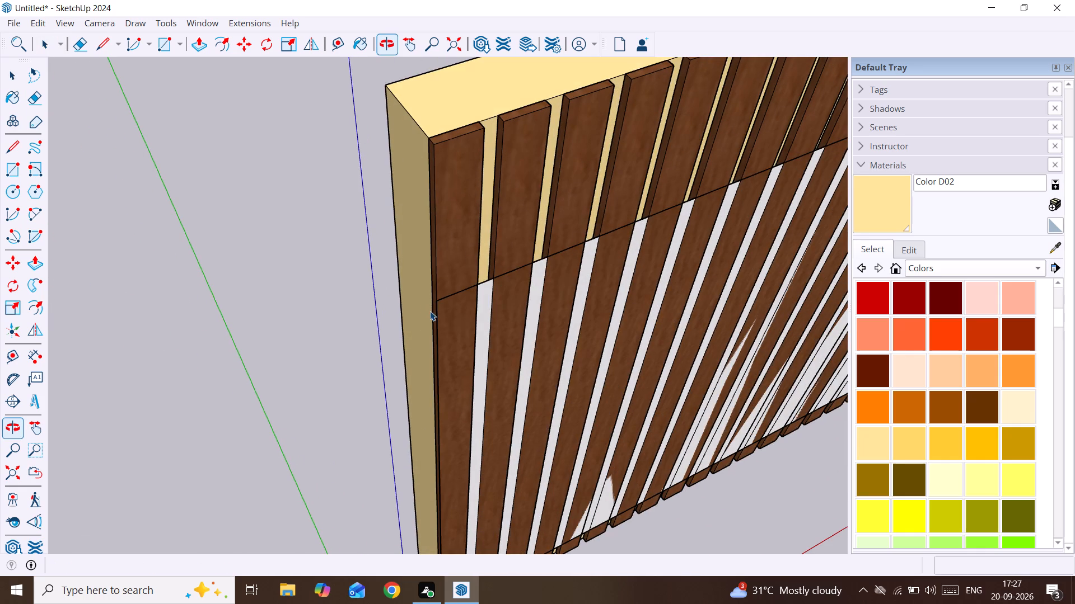
pyautogui.press('p')
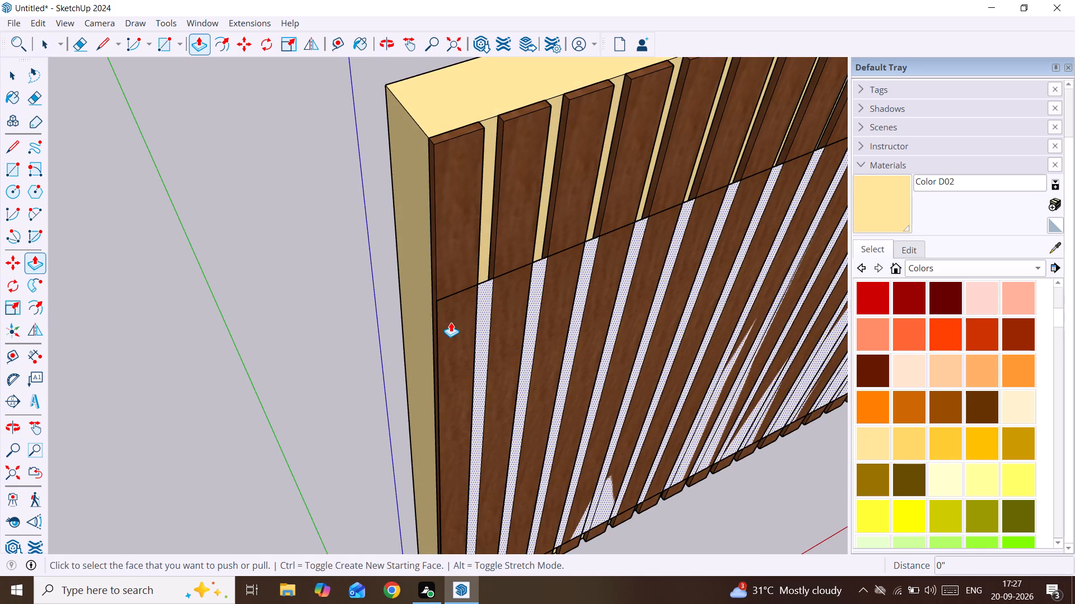
pyautogui.click(451, 322)
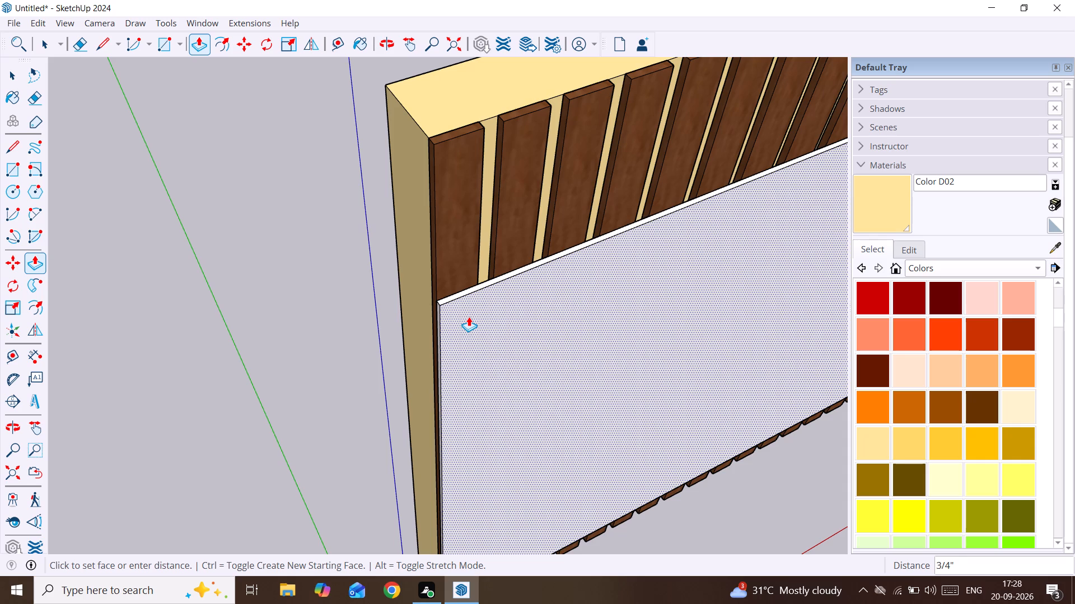
pyautogui.write('18,')
pyautogui.press('BackSpace')
pyautogui.write('mm')
pyautogui.press('Return')
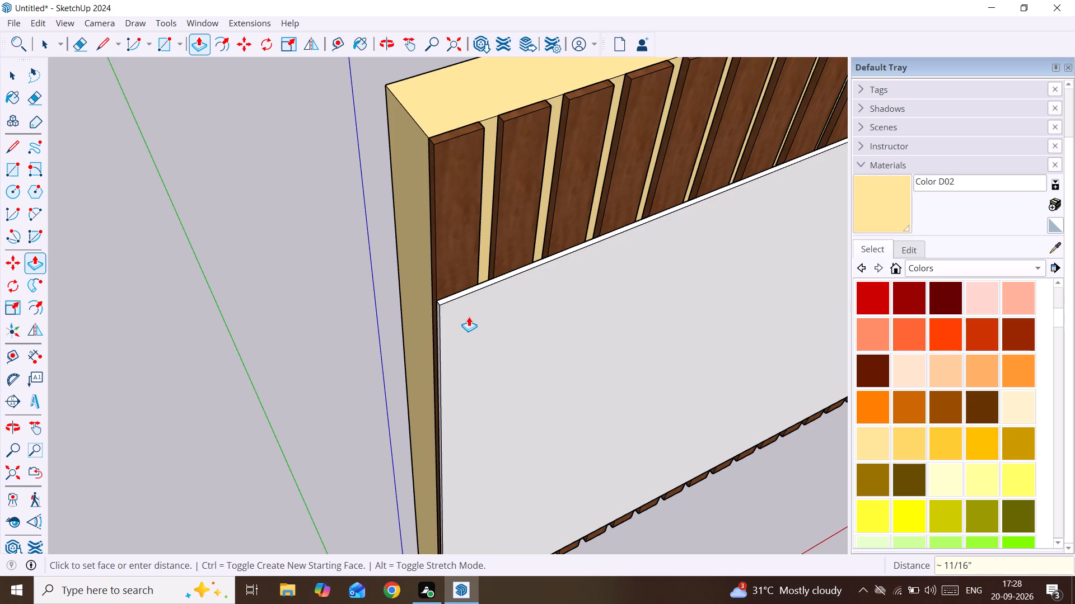
# Select the whole 18mm panel with its connected edges and faces and make it a group.
pyautogui.press('space')
pyautogui.tripleClick(453, 314)
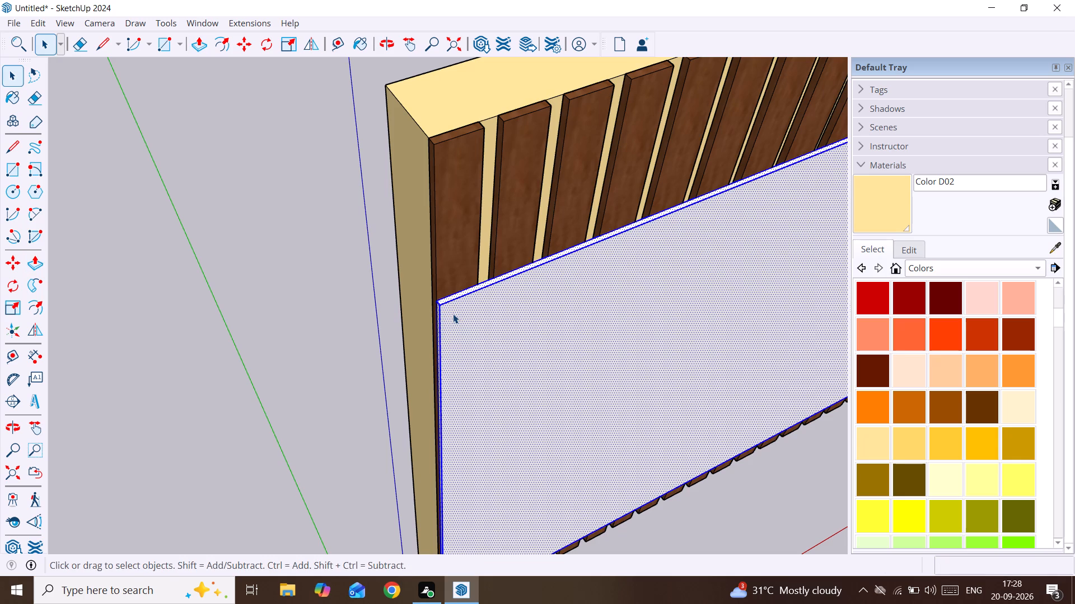
pyautogui.rightClick(453, 314)
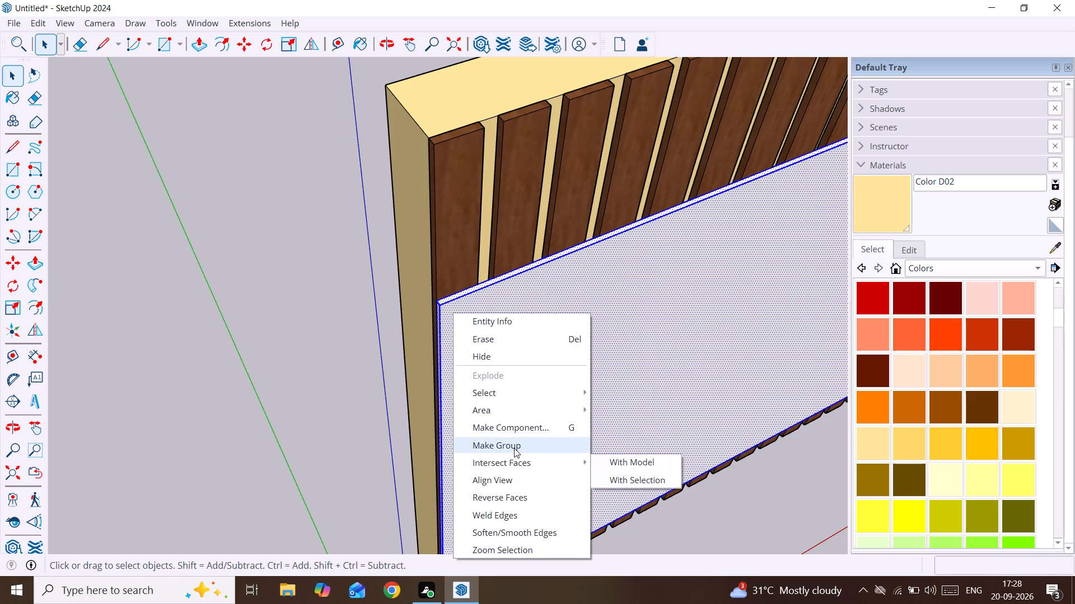
pyautogui.click(514, 448)
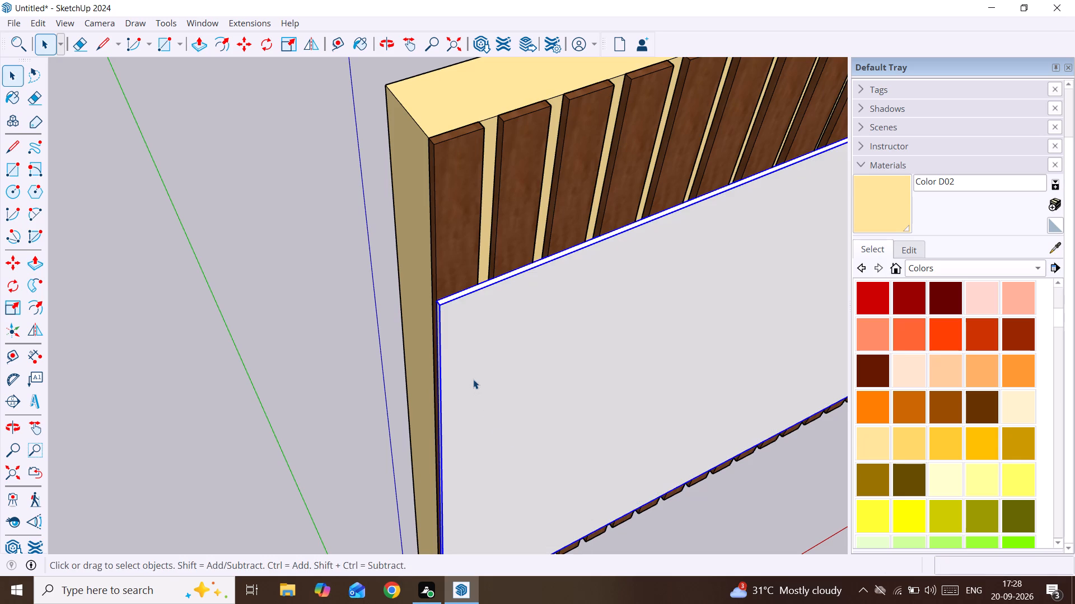
# Inside the panel group, Push/Pull the narrow end face beside the wall's edge 2'6" along the panel, keeping a new starting face.
pyautogui.doubleClick(473, 379)
pyautogui.scroll(2, 447, 381)
pyautogui.moveTo(450, 383); pyautogui.dragTo(558, 385, button='middle')
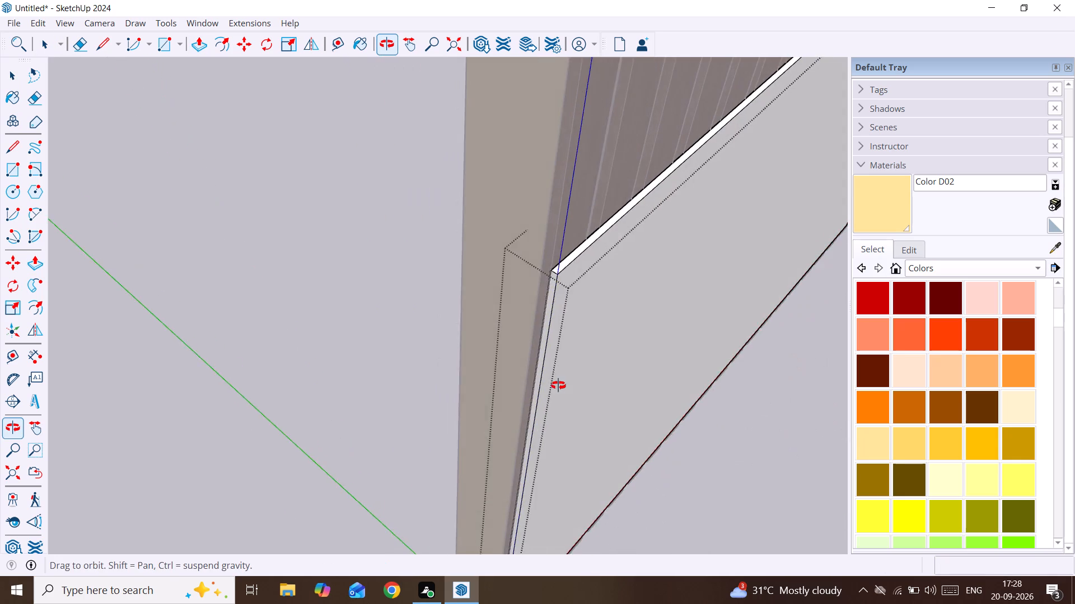
pyautogui.moveTo(558, 385); pyautogui.dragTo(570, 368, button='middle')
pyautogui.scroll(3, 560, 356)
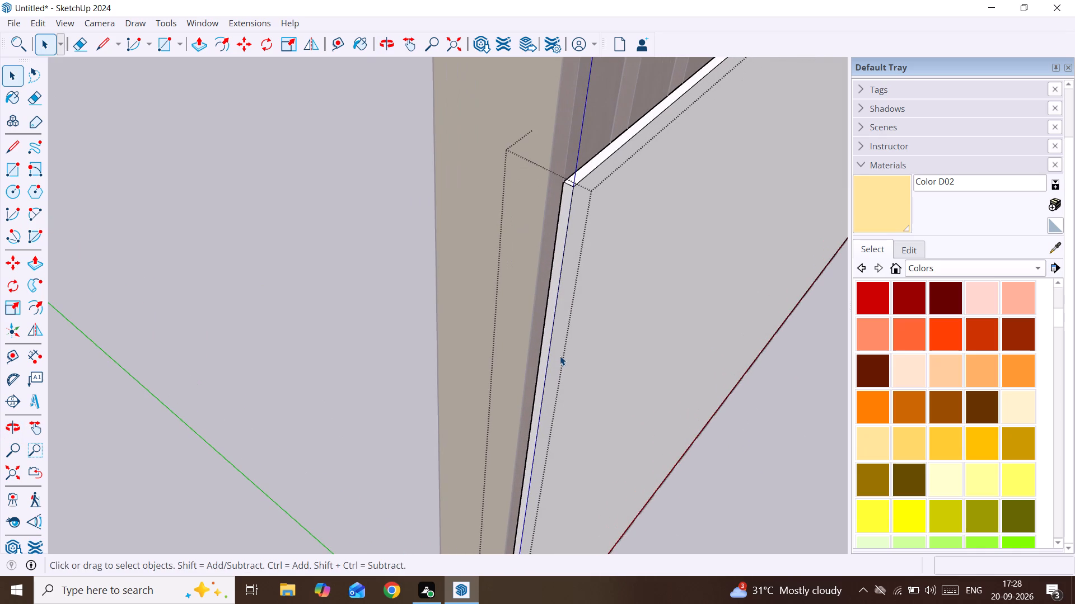
pyautogui.scroll(4, 545, 352)
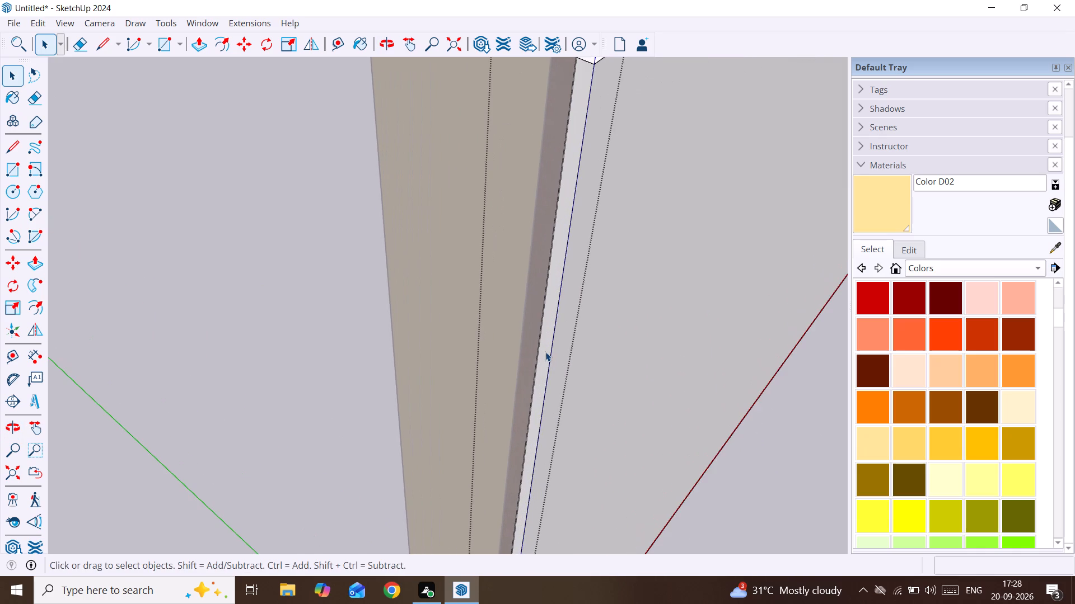
pyautogui.scroll(1, 545, 352)
pyautogui.press('p')
pyautogui.click(541, 342)
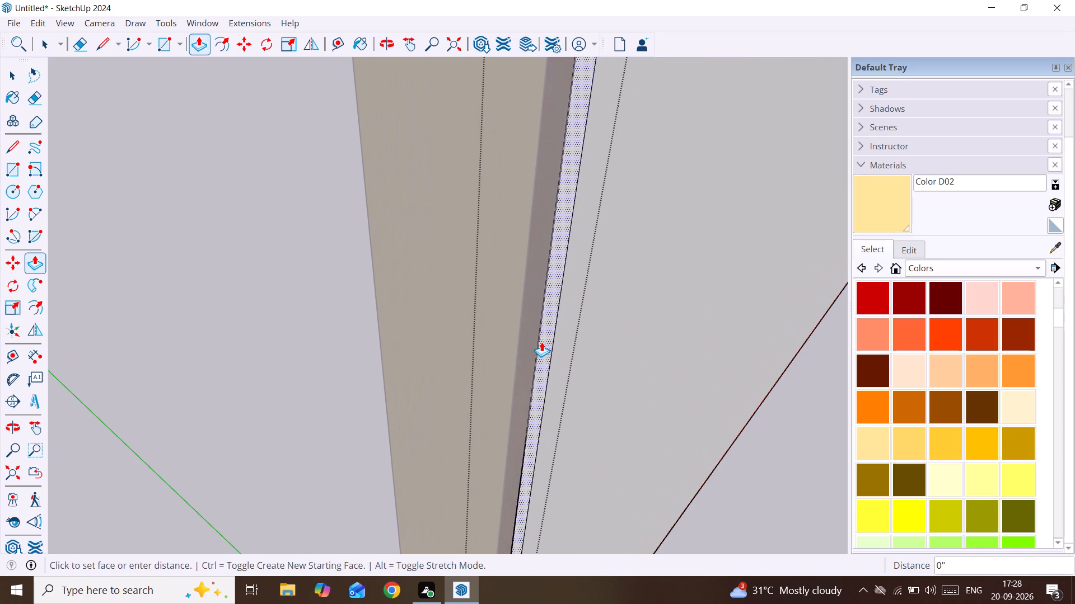
pyautogui.scroll(-3, 639, 262)
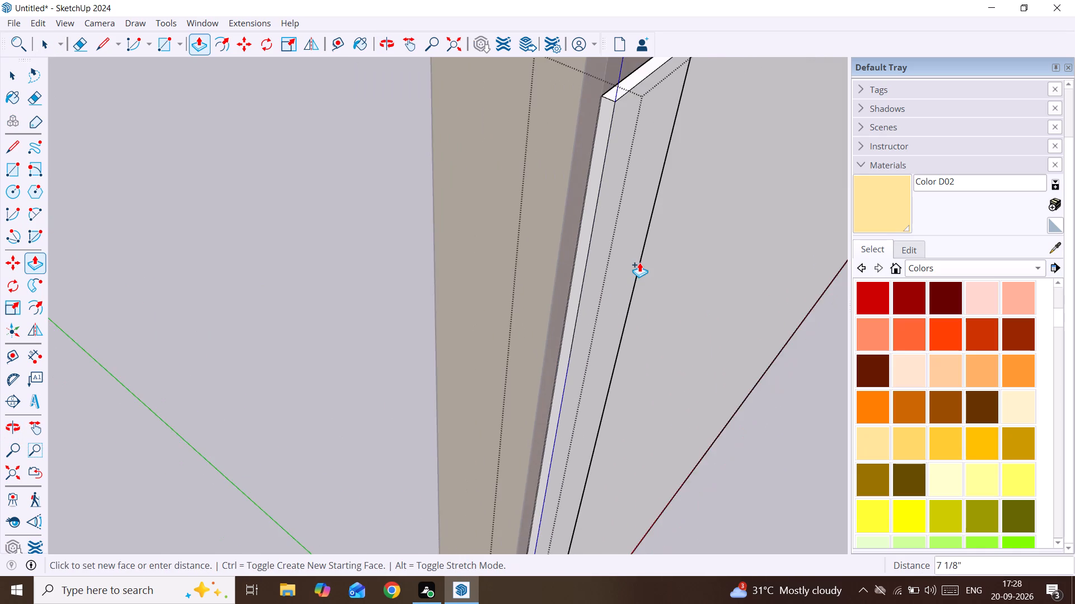
pyautogui.scroll(-4, 639, 262)
pyautogui.moveTo(641, 262); pyautogui.dragTo(357, 145, button='middle')
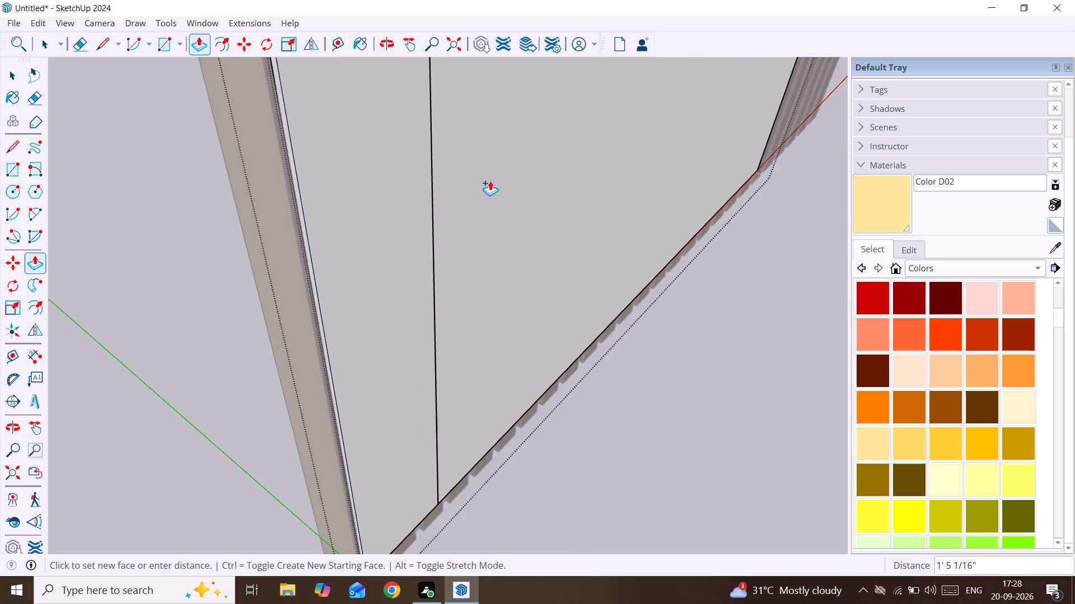
pyautogui.moveTo(490, 181); pyautogui.dragTo(317, 124, button='middle')
pyautogui.keyDown('shift'); pyautogui.moveTo(322, 125); pyautogui.dragTo(331, 145, button='middle'); pyautogui.keyUp('shift')
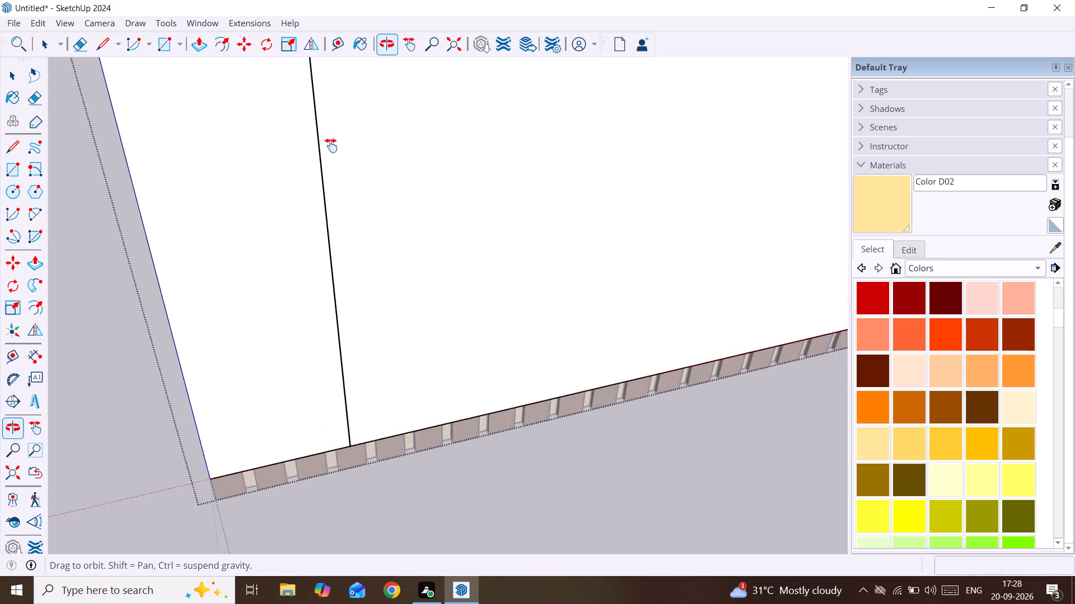
pyautogui.keyDown('shift'); pyautogui.moveTo(331, 145); pyautogui.dragTo(407, 337, button='middle'); pyautogui.keyUp('shift')
pyautogui.scroll(-9, 382, 310)
pyautogui.moveTo(384, 292); pyautogui.dragTo(362, 272, button='middle')
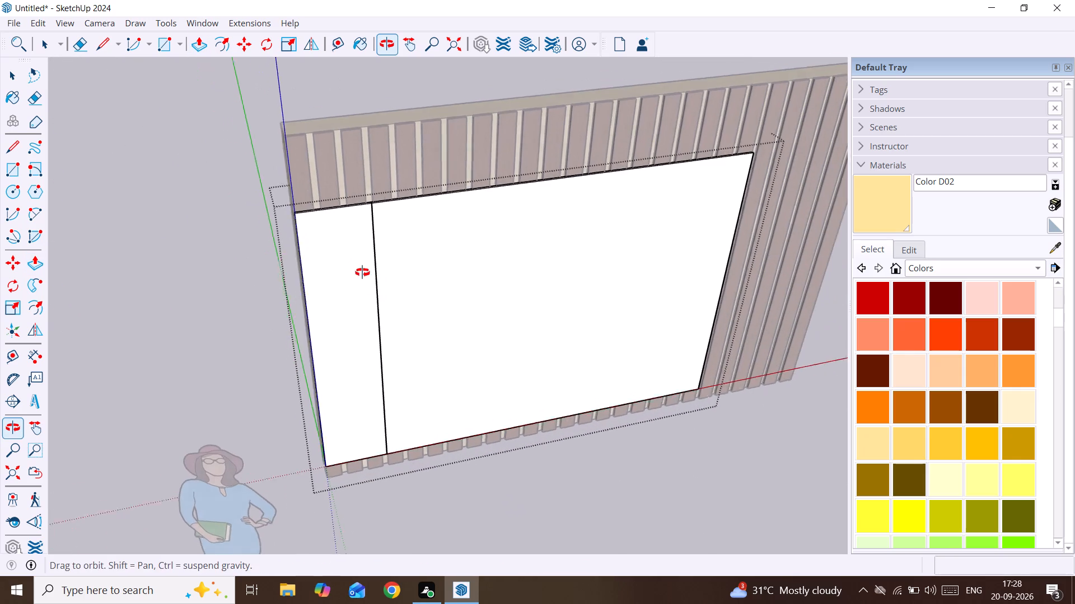
pyautogui.moveTo(362, 272); pyautogui.dragTo(343, 167, button='middle')
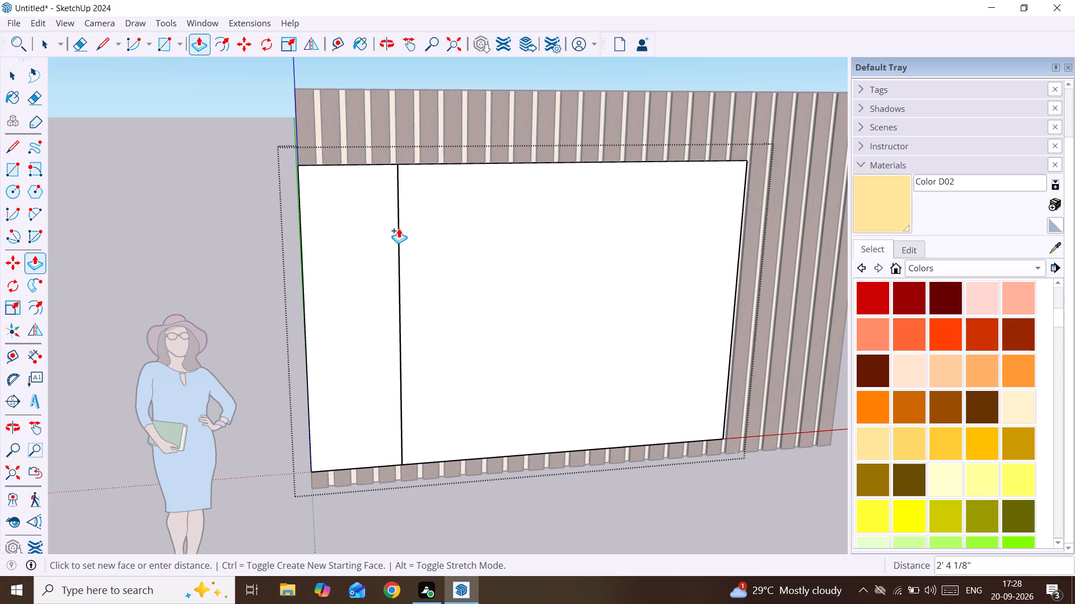
pyautogui.write("2'")
pyautogui.write('6"')
pyautogui.press('Return')
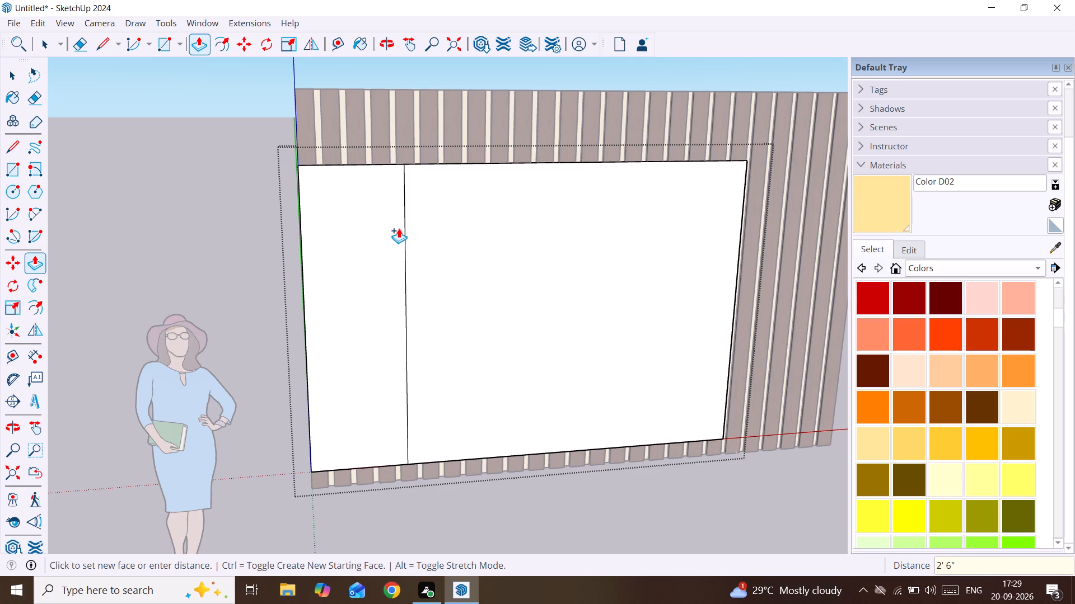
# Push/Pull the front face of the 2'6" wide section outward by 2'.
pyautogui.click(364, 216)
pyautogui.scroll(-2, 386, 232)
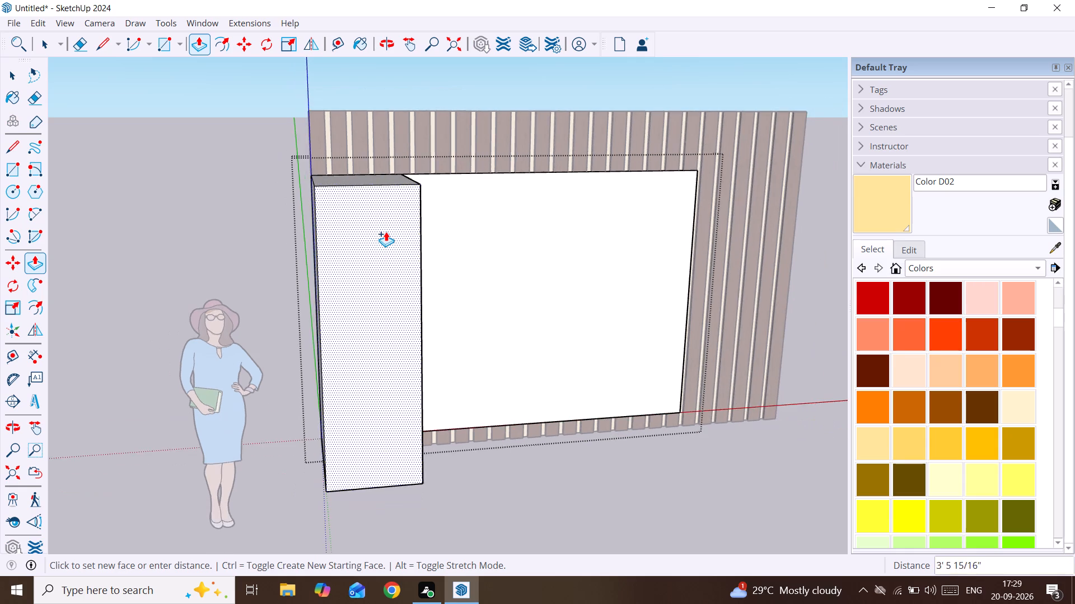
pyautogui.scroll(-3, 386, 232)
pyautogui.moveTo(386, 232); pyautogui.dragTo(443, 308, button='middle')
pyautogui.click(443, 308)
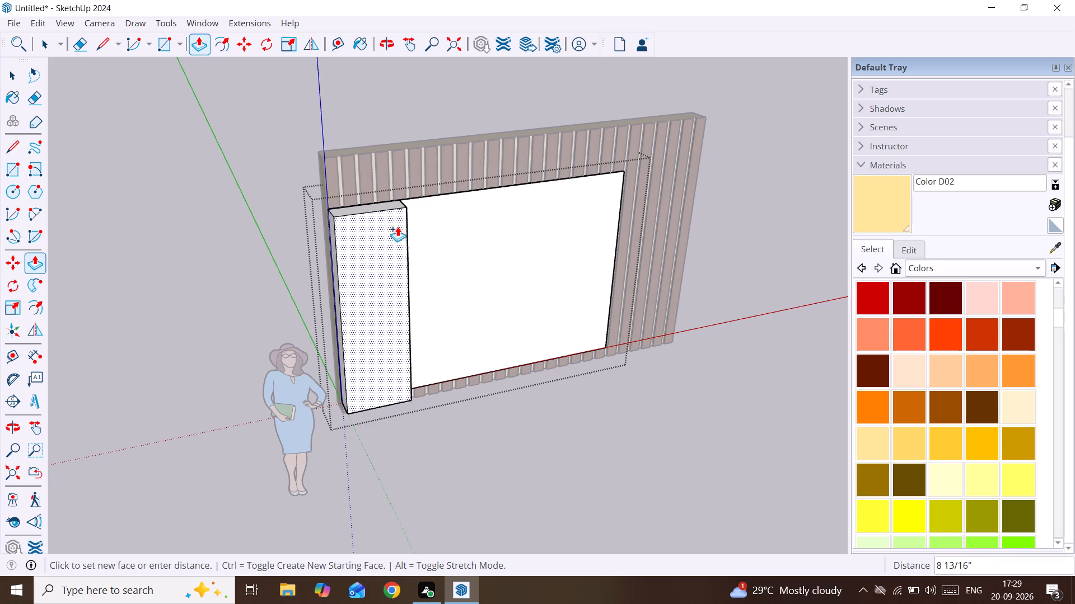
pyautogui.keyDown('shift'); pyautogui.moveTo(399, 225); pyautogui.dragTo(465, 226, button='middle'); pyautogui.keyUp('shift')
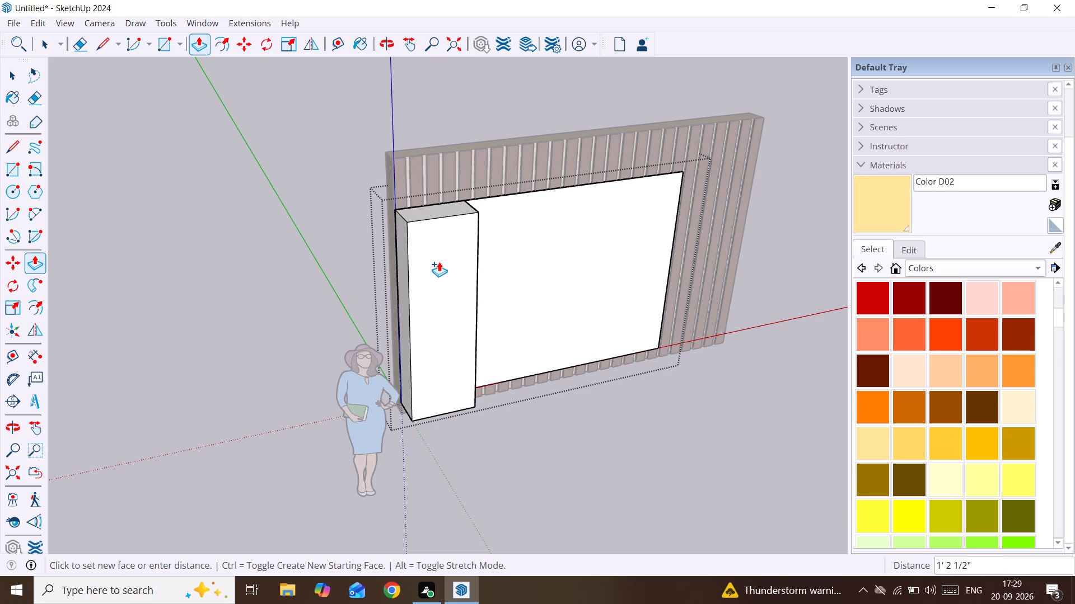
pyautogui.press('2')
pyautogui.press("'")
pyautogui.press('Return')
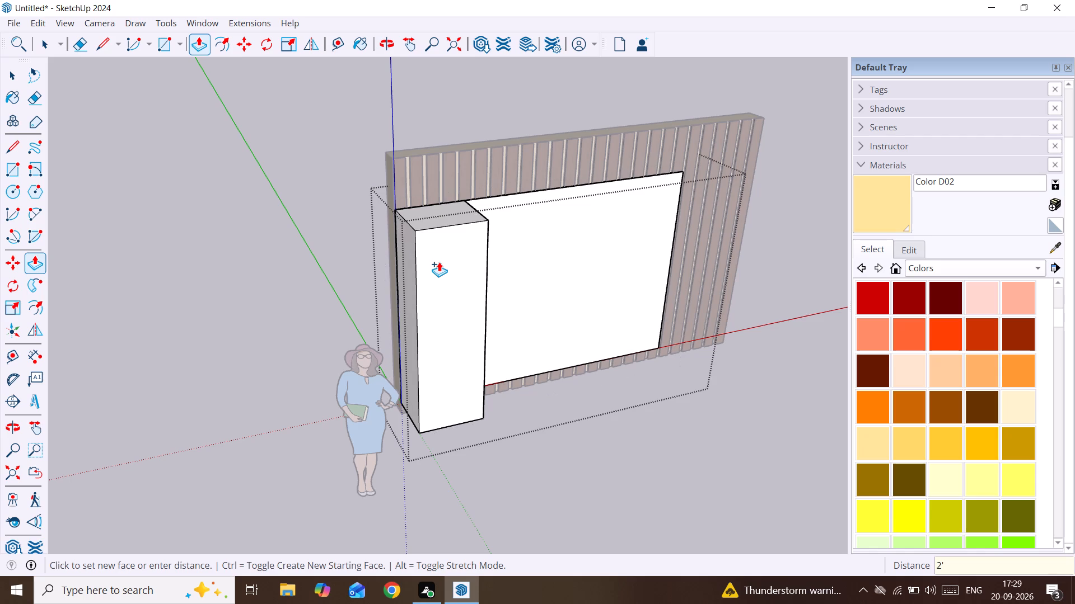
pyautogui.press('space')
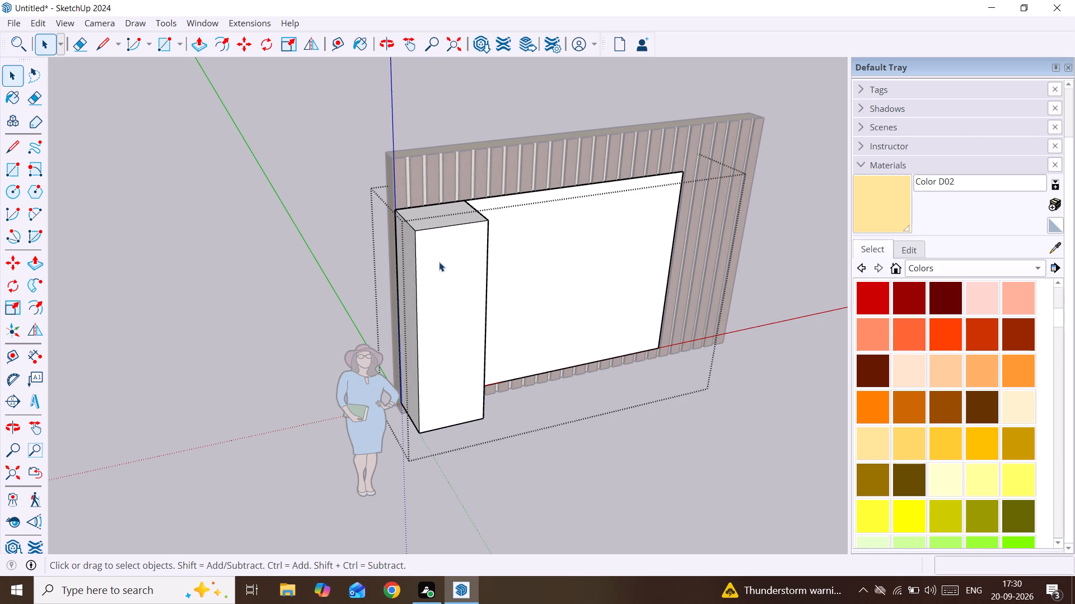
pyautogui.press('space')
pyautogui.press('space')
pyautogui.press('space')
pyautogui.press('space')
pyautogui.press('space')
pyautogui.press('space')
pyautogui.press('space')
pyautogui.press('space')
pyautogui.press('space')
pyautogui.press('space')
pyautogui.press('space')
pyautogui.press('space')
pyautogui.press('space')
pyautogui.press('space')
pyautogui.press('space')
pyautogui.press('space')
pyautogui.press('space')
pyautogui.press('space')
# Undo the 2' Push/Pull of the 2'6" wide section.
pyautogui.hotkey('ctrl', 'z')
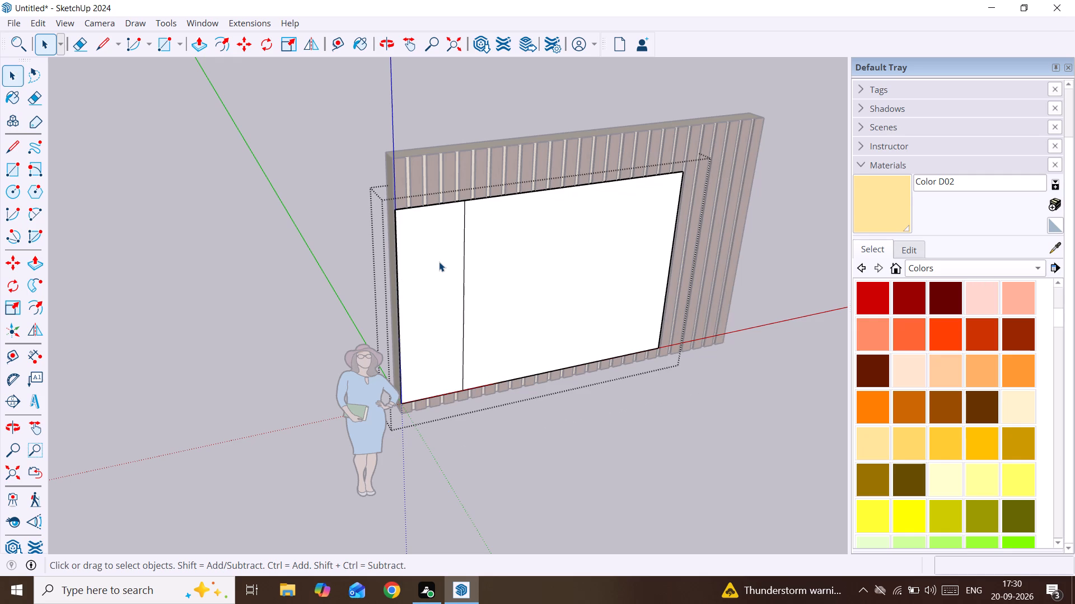
# Push/Pull the front face of the 2'6" wide section outward by 1'6" to form a tall cabinet box.
pyautogui.press('p')
pyautogui.click(429, 246)
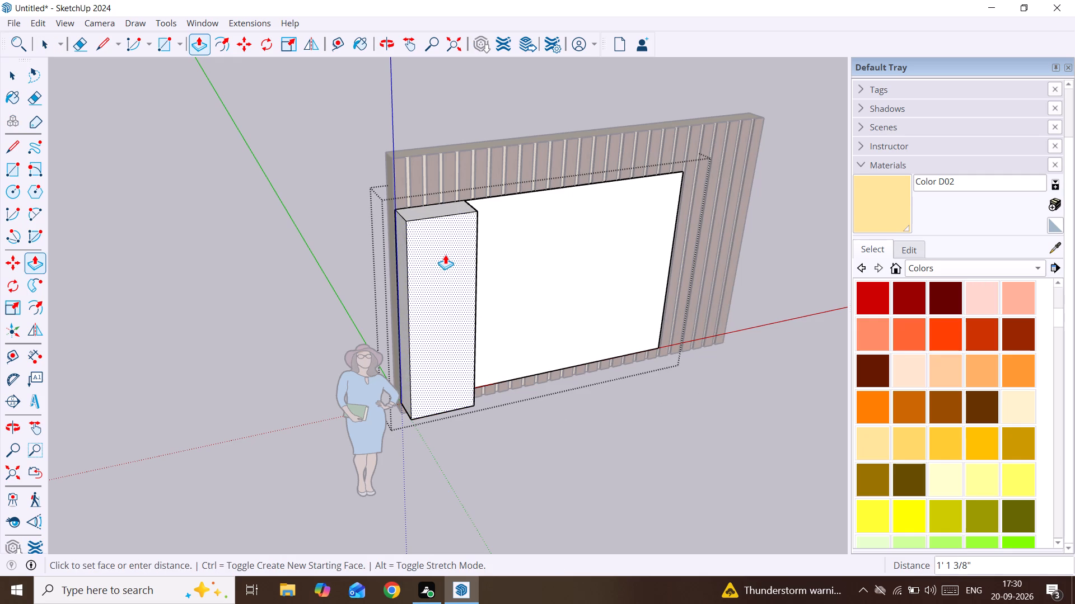
pyautogui.write('1\'6"')
pyautogui.press('Return')
pyautogui.press('space')
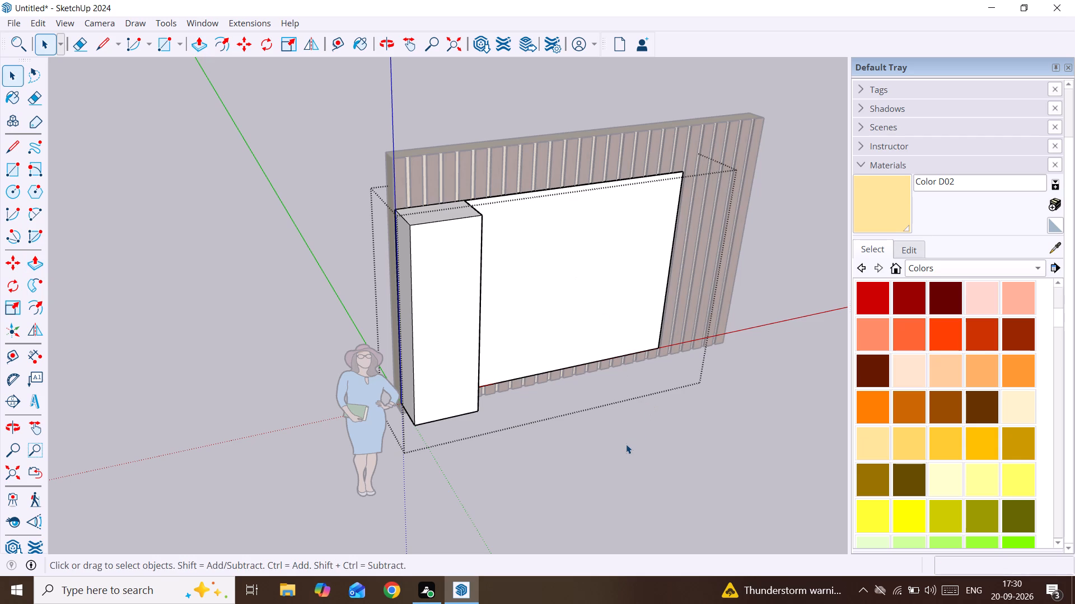
# Push/Pull the underside of the tall cabinet box upward by about 2'4".
pyautogui.scroll(-1, 626, 444)
pyautogui.moveTo(626, 444); pyautogui.dragTo(506, 352, button='middle')
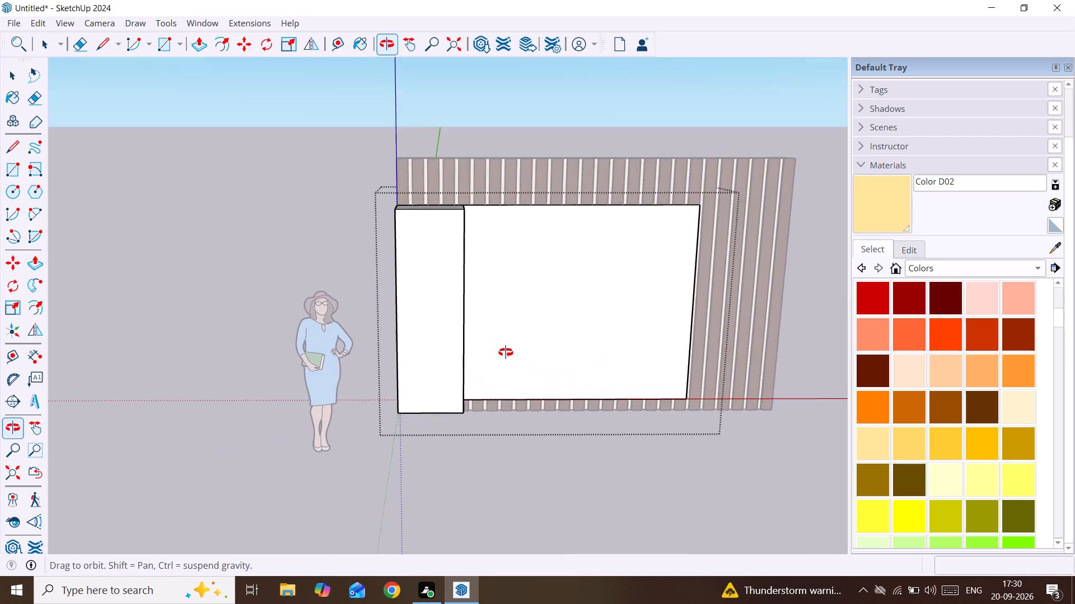
pyautogui.moveTo(506, 352); pyautogui.dragTo(556, 171, button='middle')
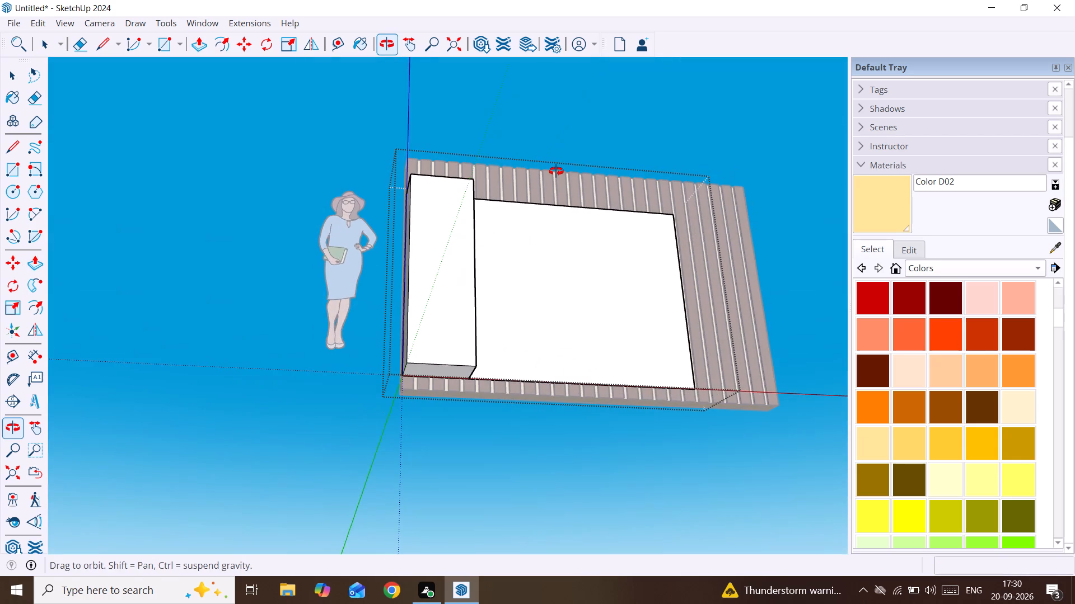
pyautogui.moveTo(556, 171); pyautogui.dragTo(568, 207, button='middle')
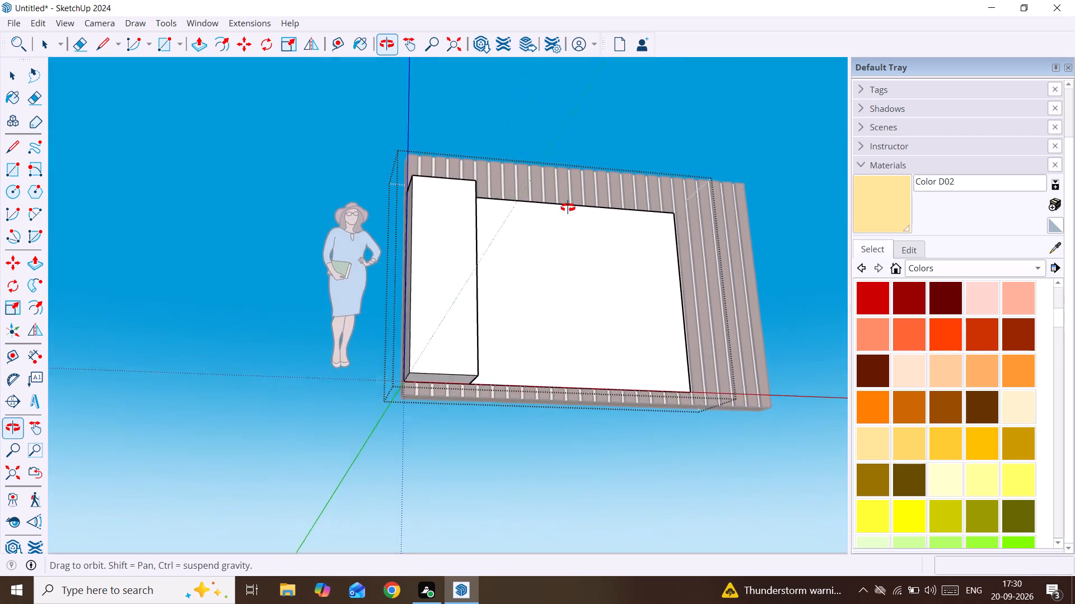
pyautogui.moveTo(568, 207); pyautogui.dragTo(580, 244, button='middle')
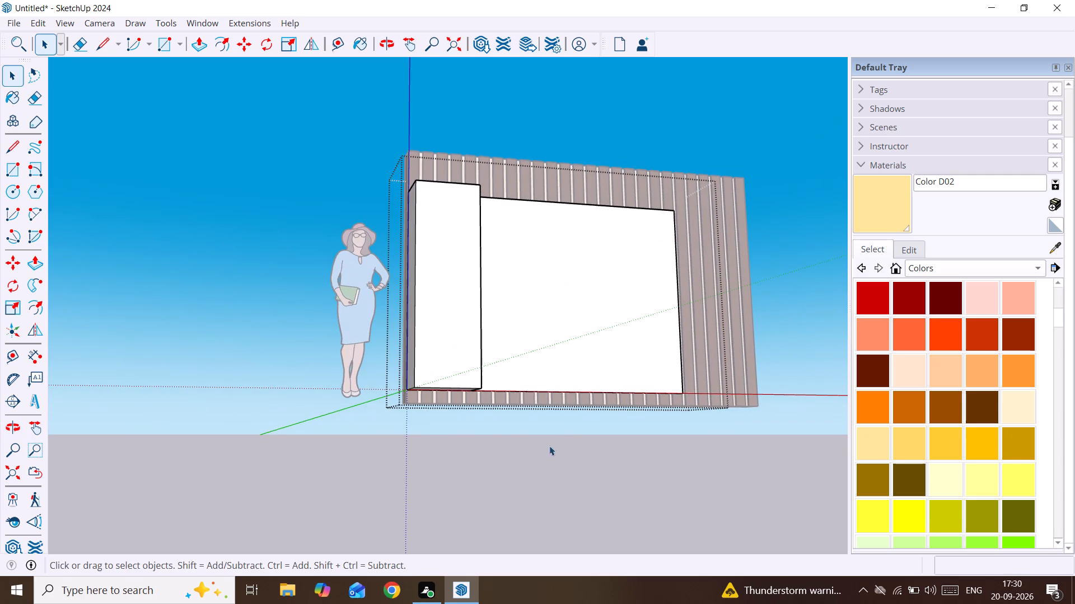
pyautogui.scroll(2, 452, 413)
pyautogui.moveTo(452, 409); pyautogui.dragTo(439, 219, button='middle')
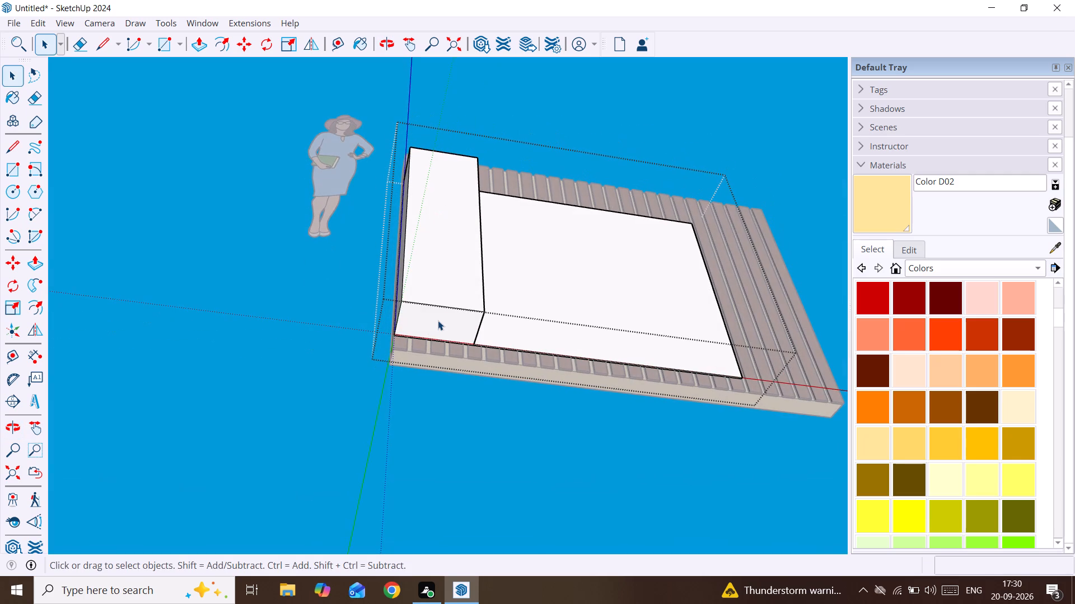
pyautogui.press('p')
pyautogui.click(441, 322)
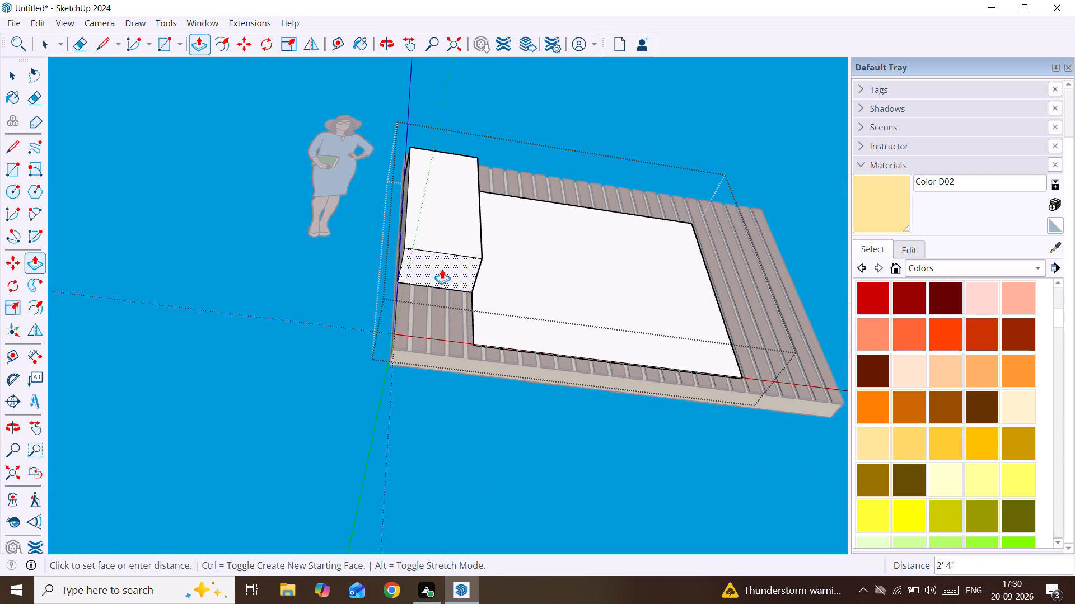
pyautogui.click(442, 269)
pyautogui.press('space')
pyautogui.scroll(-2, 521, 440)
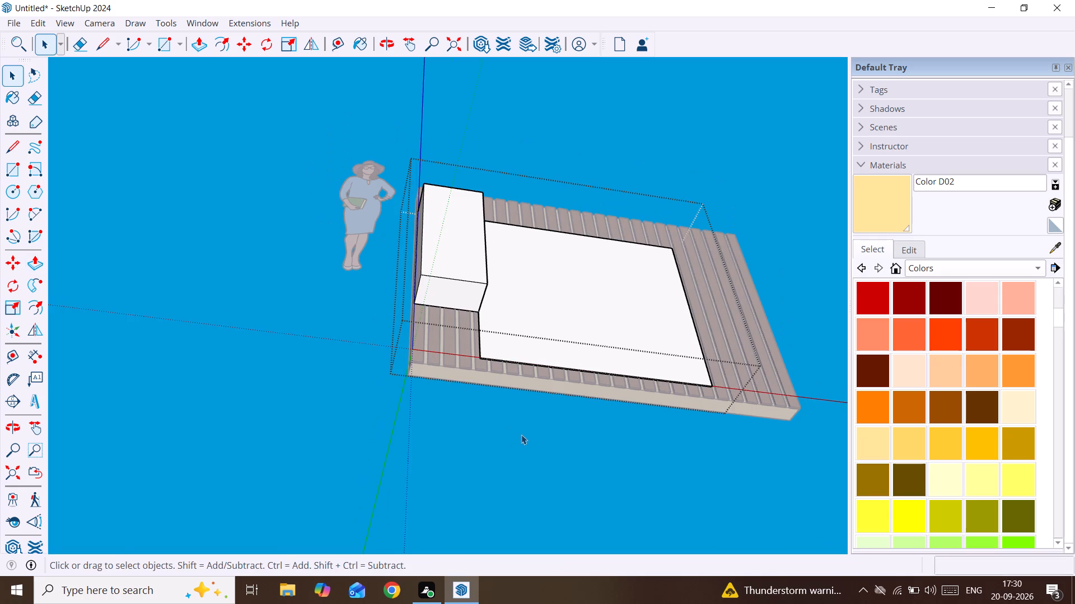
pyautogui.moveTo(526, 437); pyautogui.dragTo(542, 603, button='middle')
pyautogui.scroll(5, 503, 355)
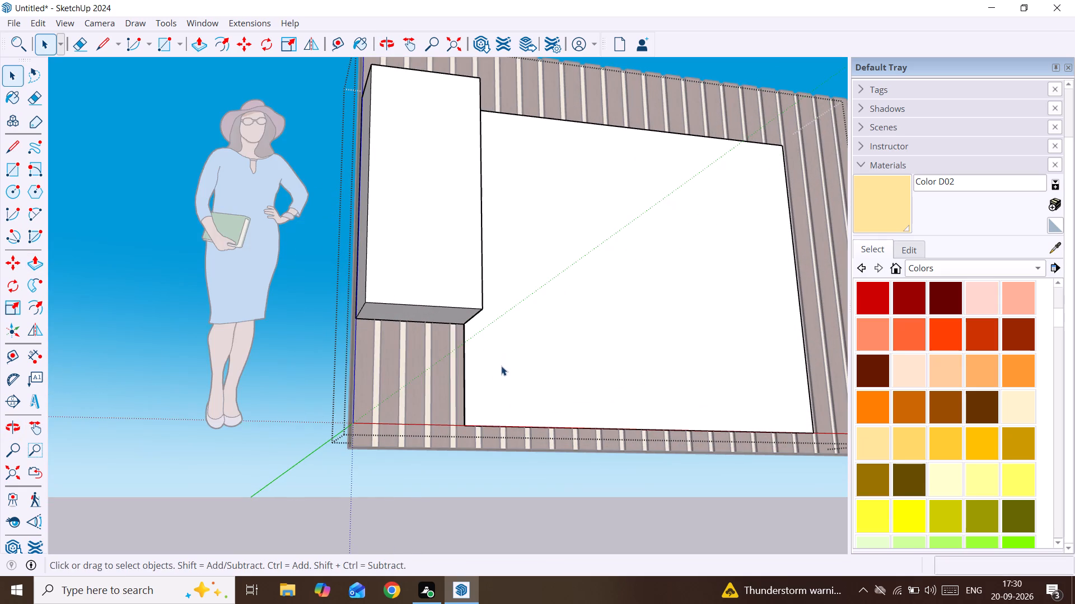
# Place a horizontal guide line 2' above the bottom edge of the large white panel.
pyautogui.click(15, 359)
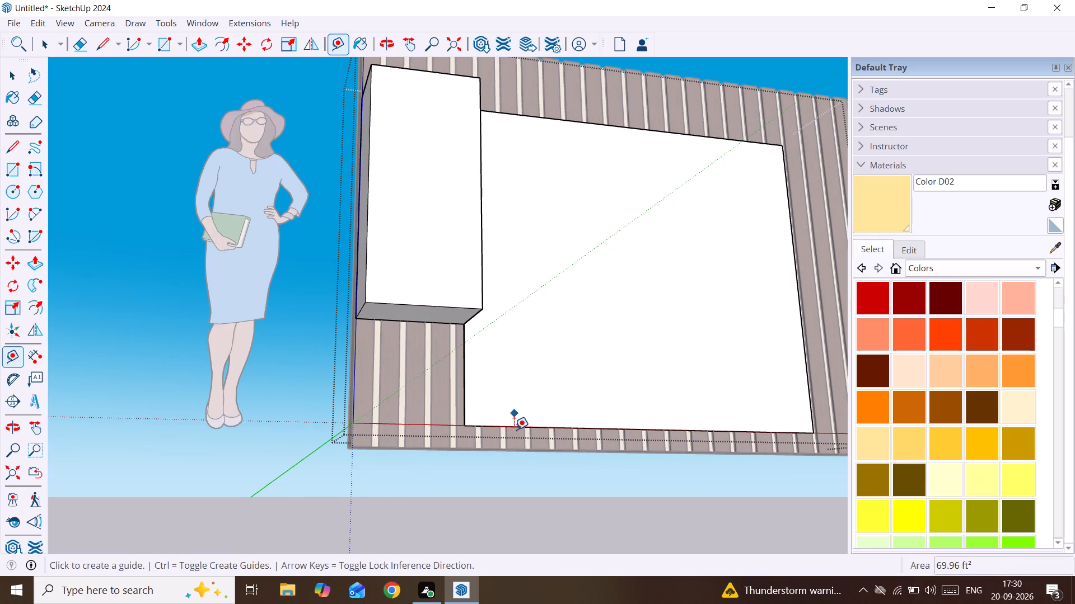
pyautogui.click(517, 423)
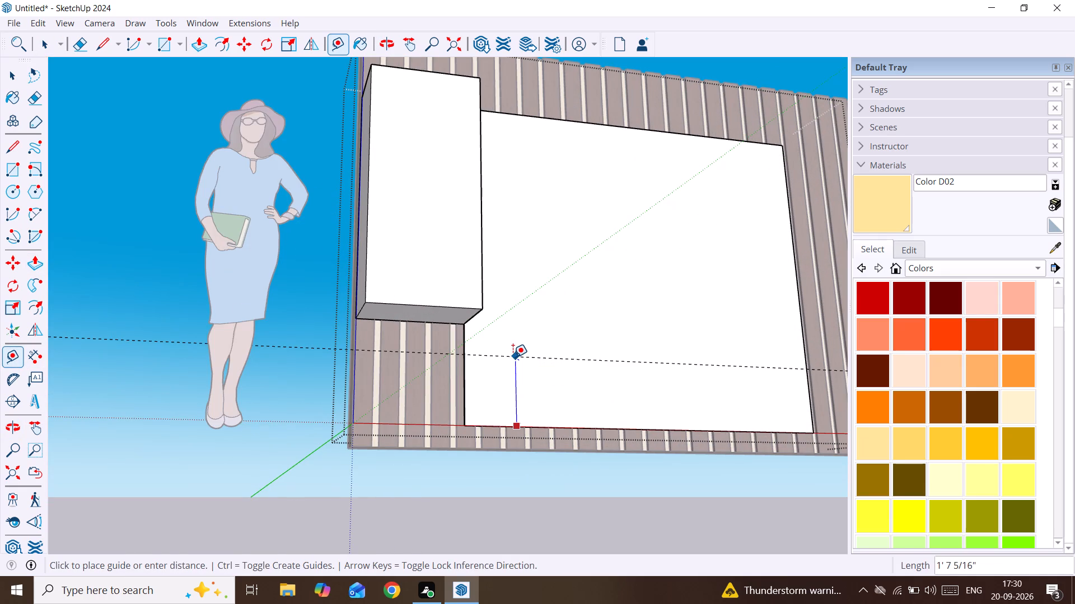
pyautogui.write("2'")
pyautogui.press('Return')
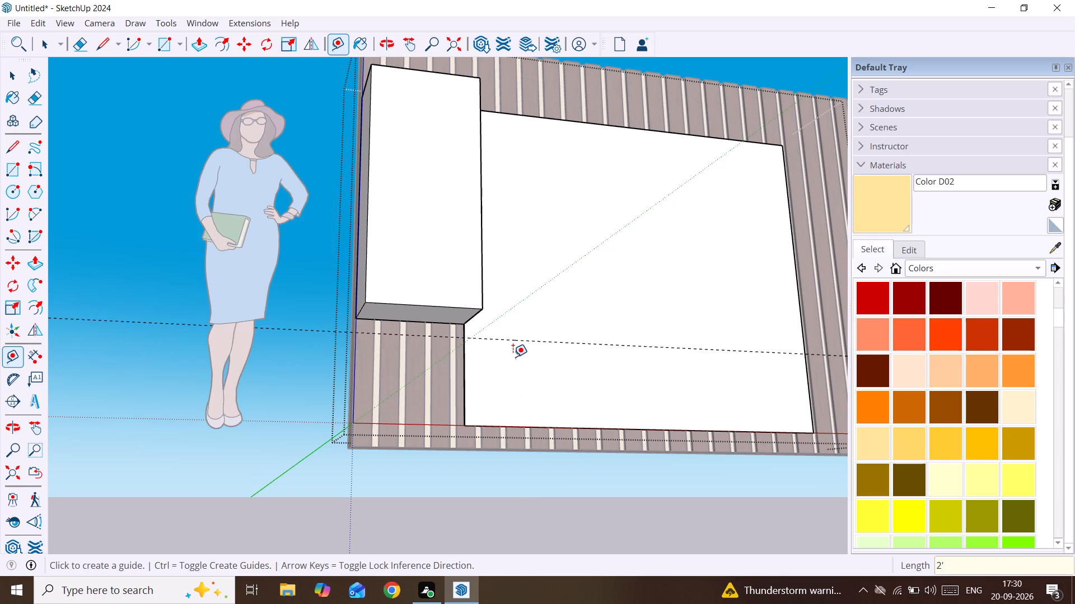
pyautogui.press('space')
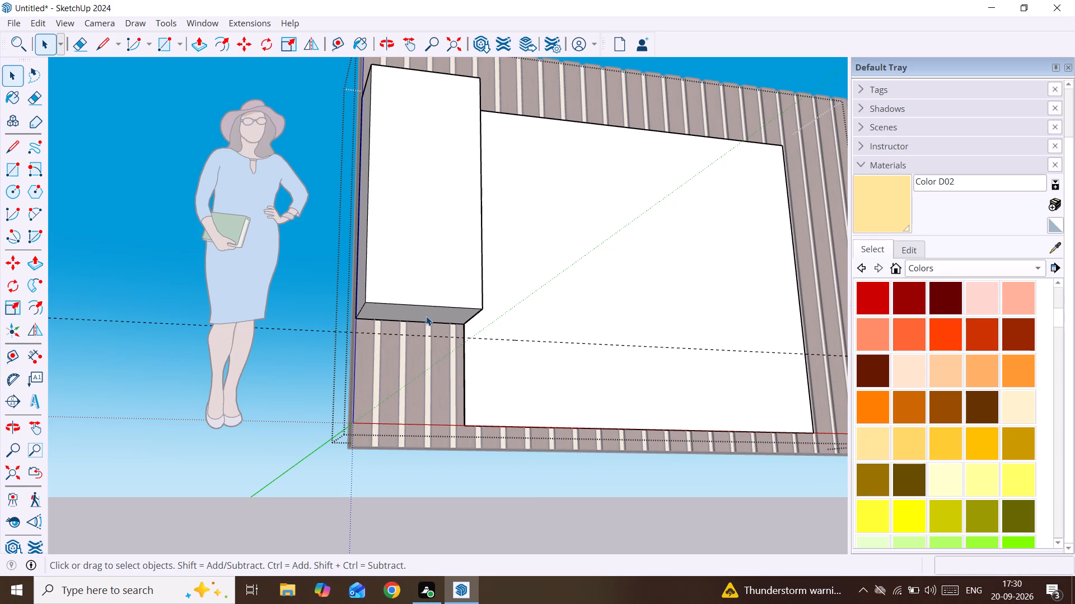
# Close the panel group and examine the whole TV unit and its projecting side cabinet from several angles.
pyautogui.scroll(-2, 705, 279)
pyautogui.moveTo(691, 280); pyautogui.dragTo(679, 440, button='middle')
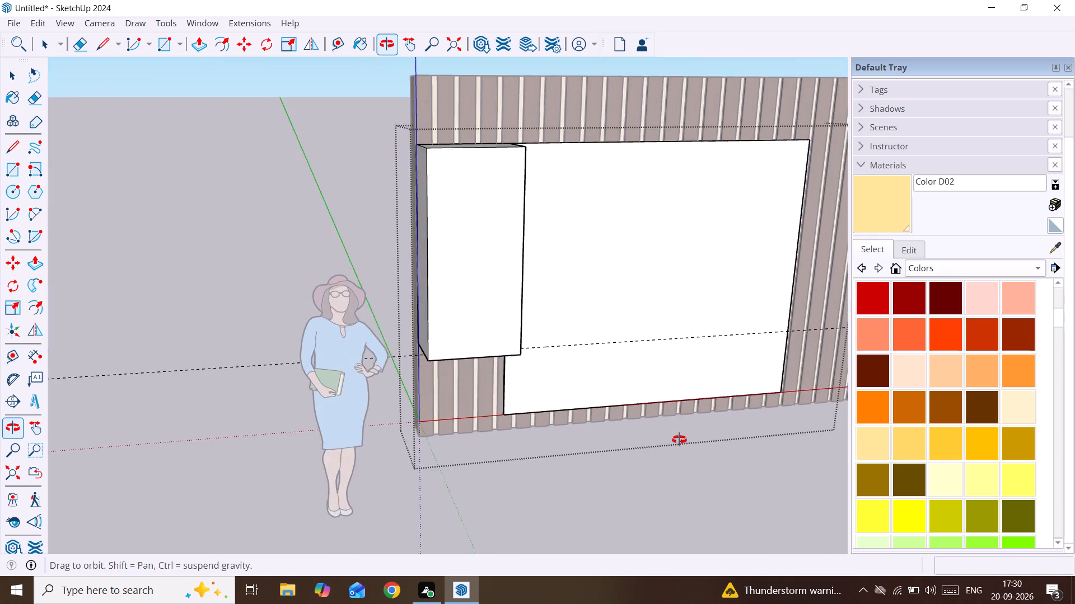
pyautogui.moveTo(679, 440); pyautogui.dragTo(615, 442, button='middle')
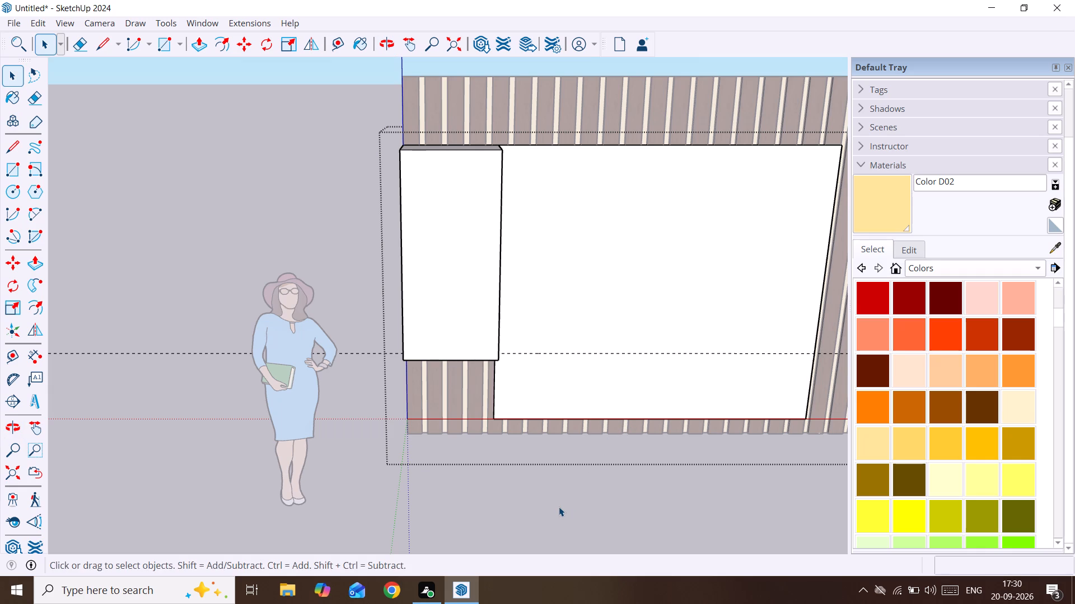
pyautogui.keyDown('shift'); pyautogui.moveTo(555, 507); pyautogui.dragTo(423, 474, button='middle'); pyautogui.keyUp('shift')
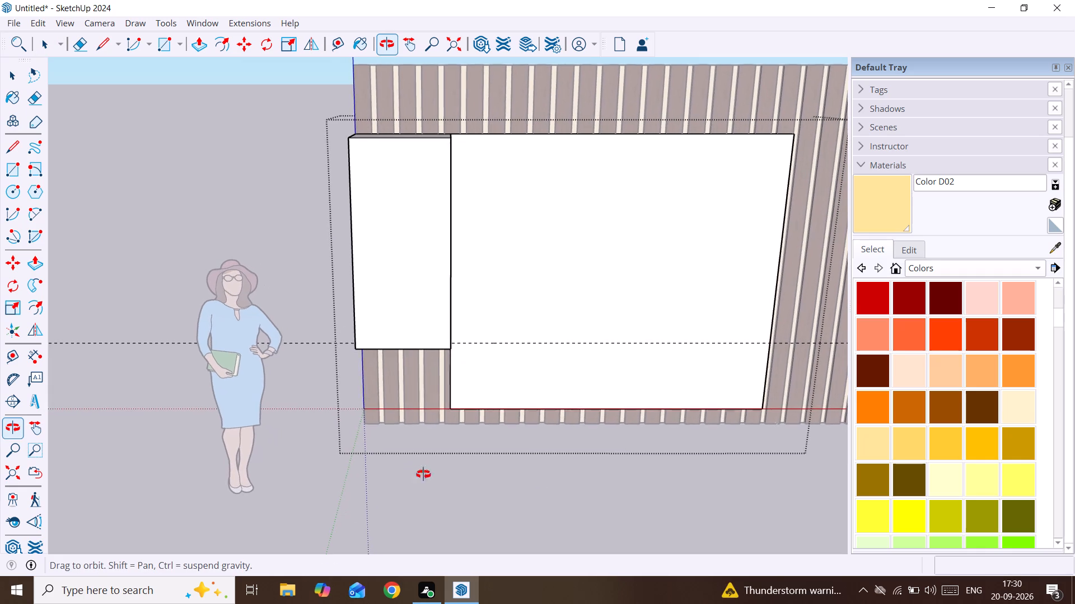
pyautogui.keyDown('shift'); pyautogui.moveTo(423, 474); pyautogui.dragTo(447, 475, button='middle'); pyautogui.keyUp('shift')
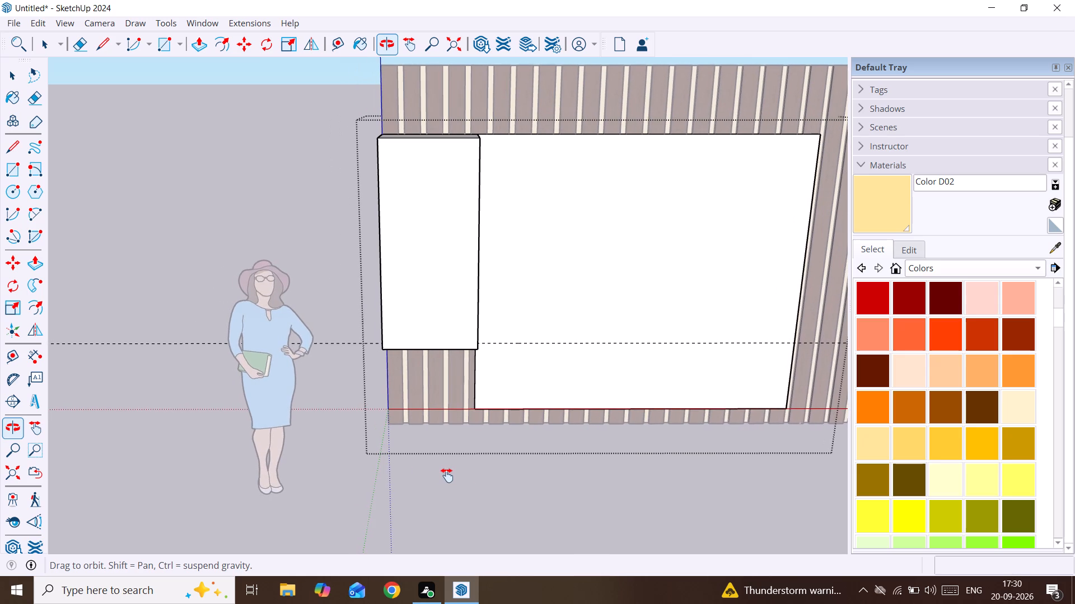
pyautogui.keyDown('shift'); pyautogui.moveTo(447, 475); pyautogui.dragTo(419, 470, button='middle'); pyautogui.keyUp('shift')
pyautogui.scroll(-2, 419, 470)
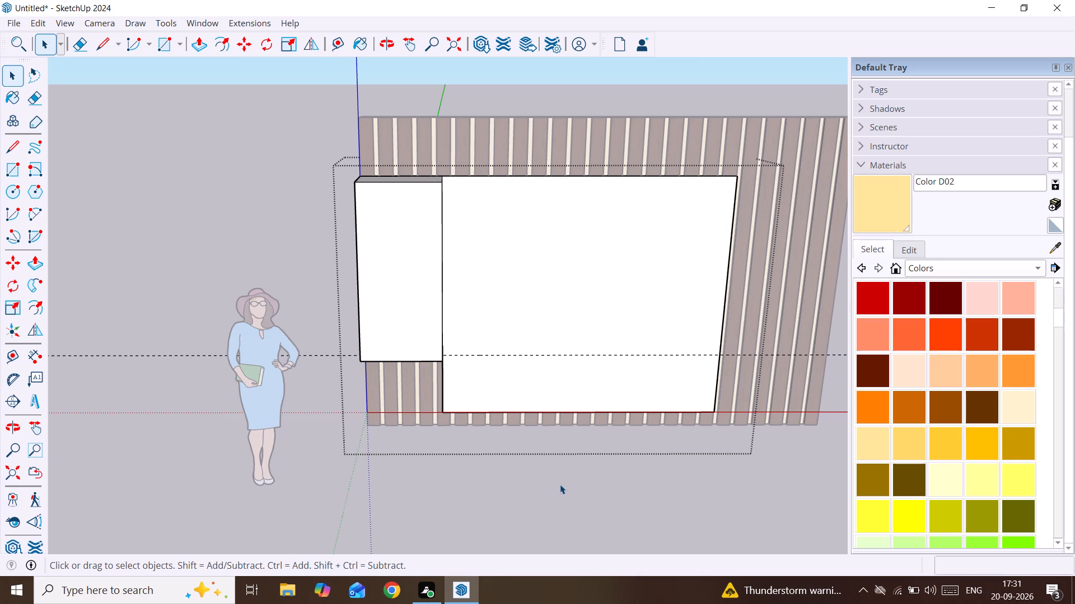
pyautogui.click(560, 484)
pyautogui.moveTo(560, 484); pyautogui.dragTo(367, 418, button='middle')
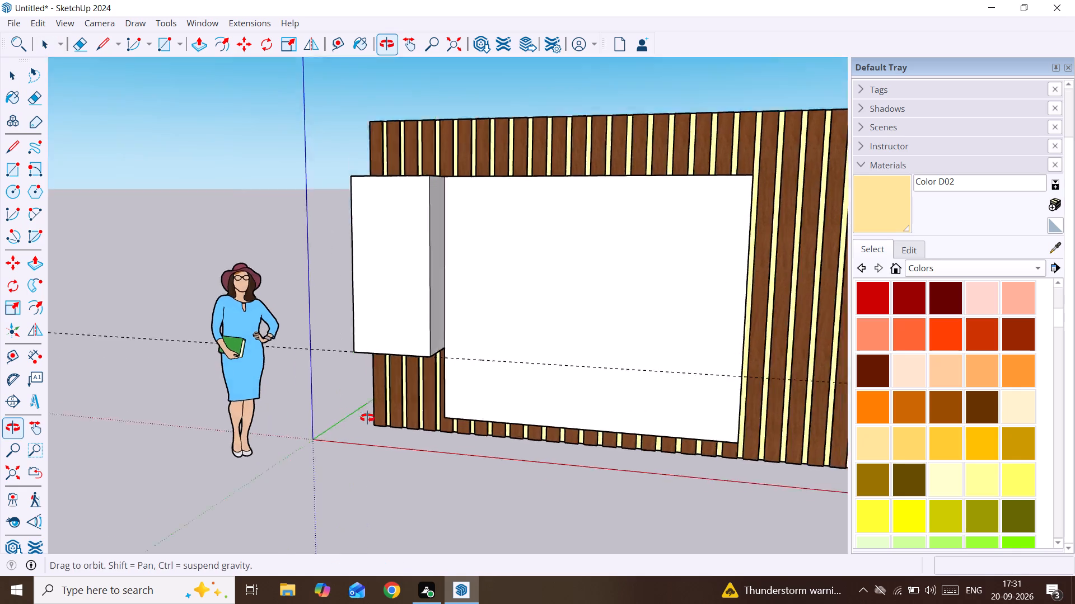
pyautogui.moveTo(367, 418); pyautogui.dragTo(504, 443, button='middle')
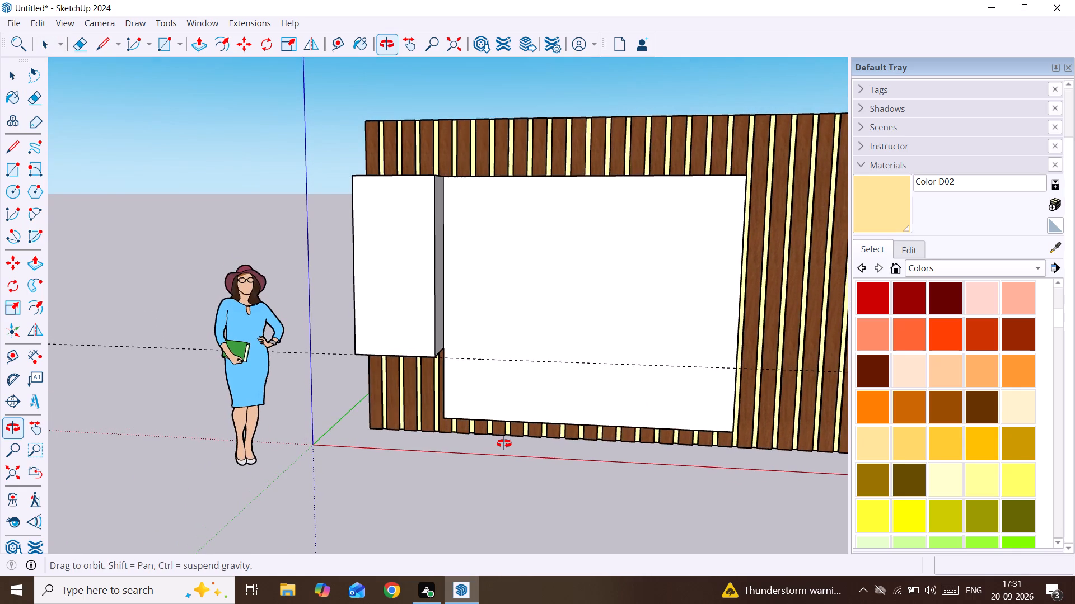
pyautogui.moveTo(504, 443); pyautogui.dragTo(315, 355, button='middle')
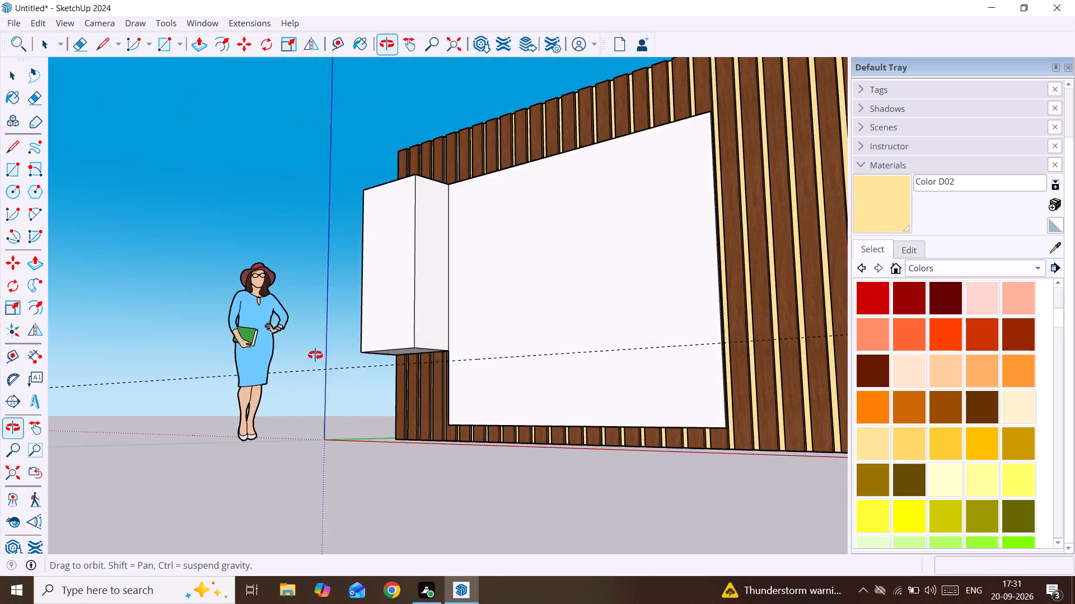
pyautogui.moveTo(315, 355); pyautogui.dragTo(622, 393, button='middle')
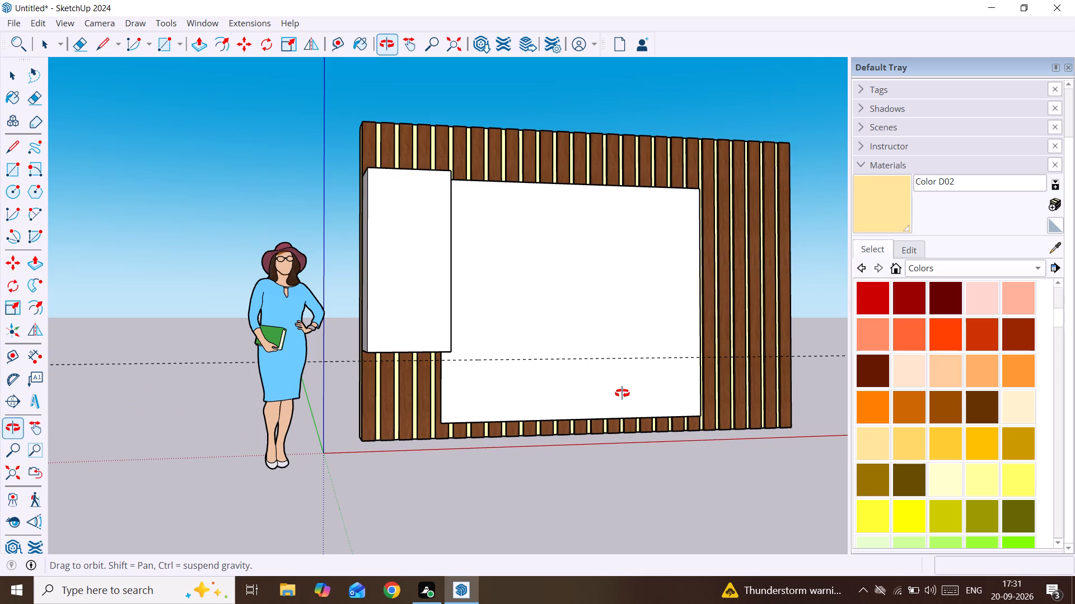
pyautogui.moveTo(622, 393); pyautogui.dragTo(740, 468, button='middle')
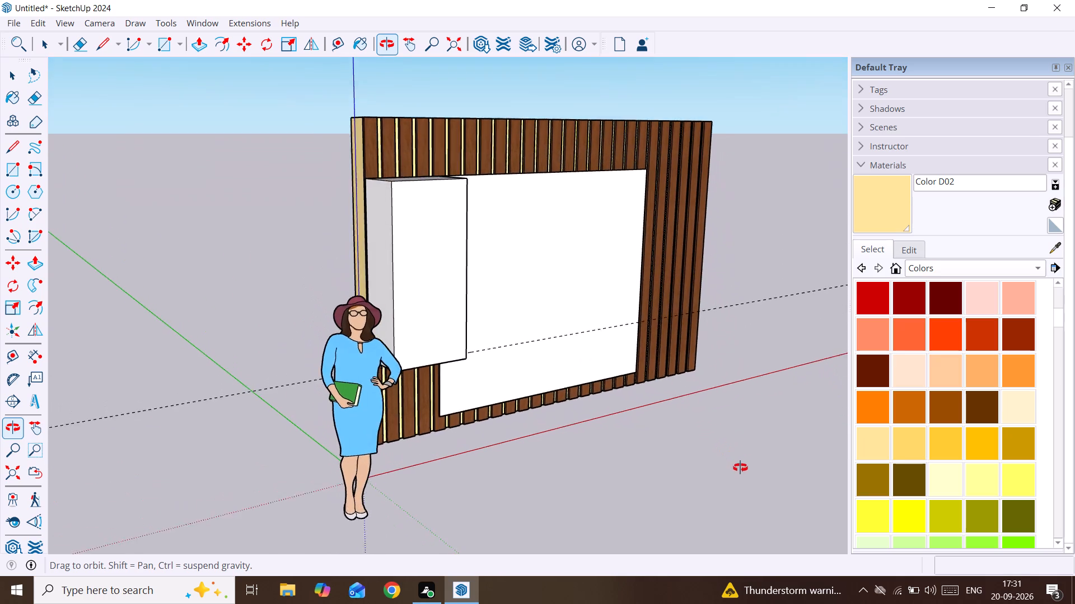
pyautogui.moveTo(740, 468); pyautogui.dragTo(747, 479, button='middle')
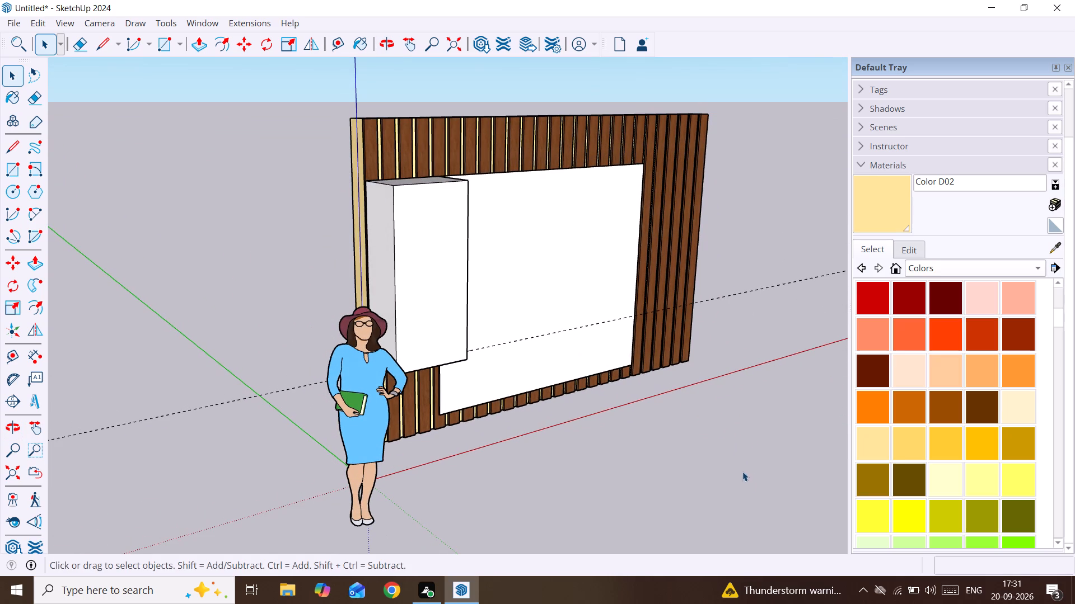
# Undo the 2' guide, the underside Push/Pull and the 1'6" Push/Pull, back to the flat panel with its 2'6" section.
pyautogui.hotkey('ctrl', 'z')
pyautogui.doubleClick(649, 451)
pyautogui.hotkey('ctrl', 'z')
pyautogui.doubleClick(649, 451)
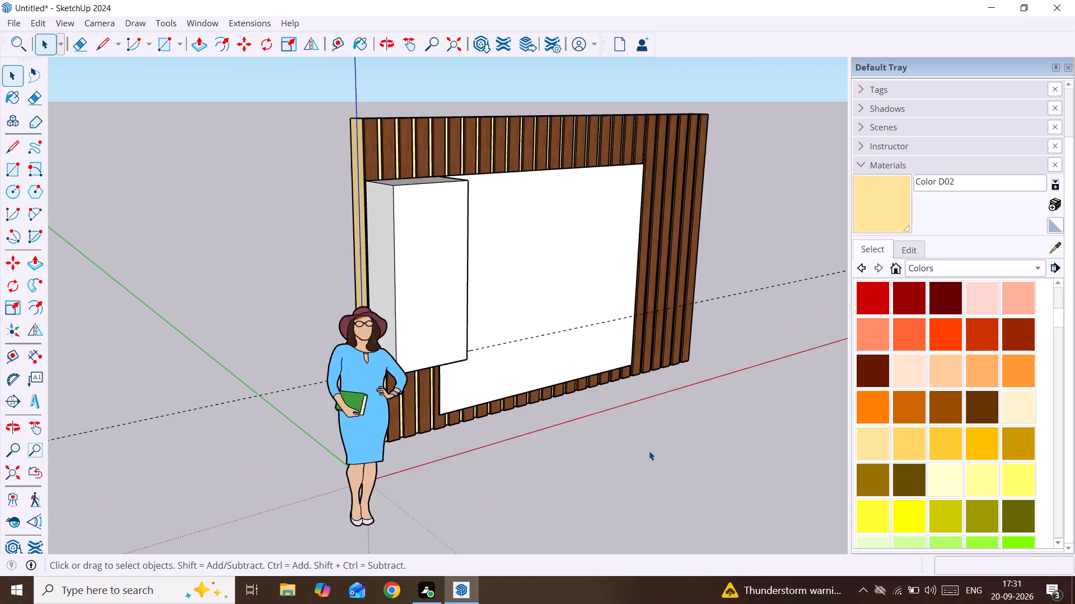
pyautogui.hotkey('ctrl', 'z')
pyautogui.hotkey('ctrl', 'z')
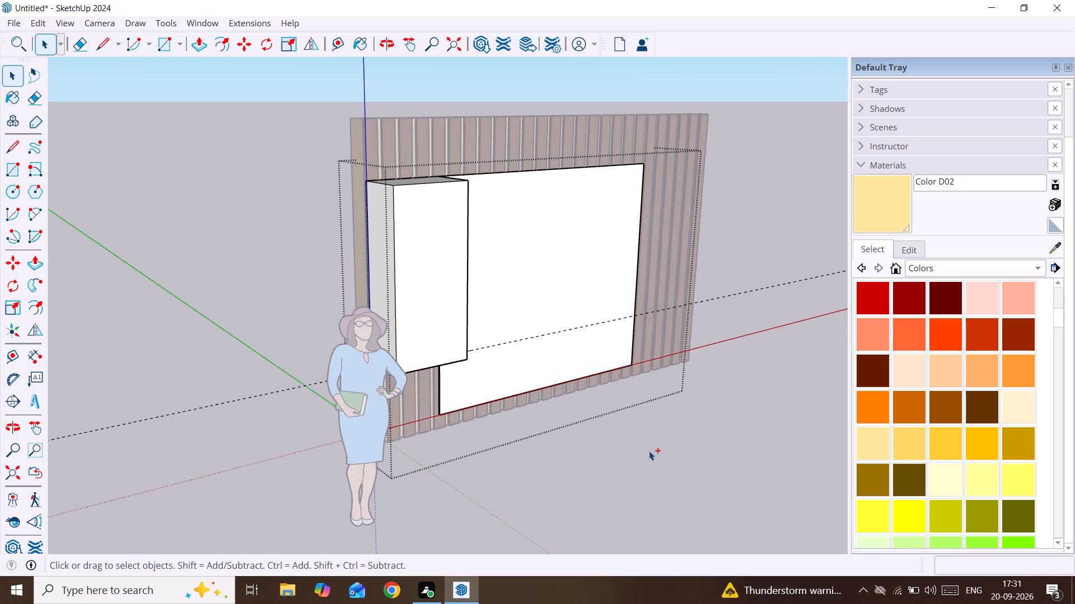
pyautogui.hotkey('ctrl', 'z')
pyautogui.hotkey('ctrl', 'z')
pyautogui.hotkey('ctrl', 'z')
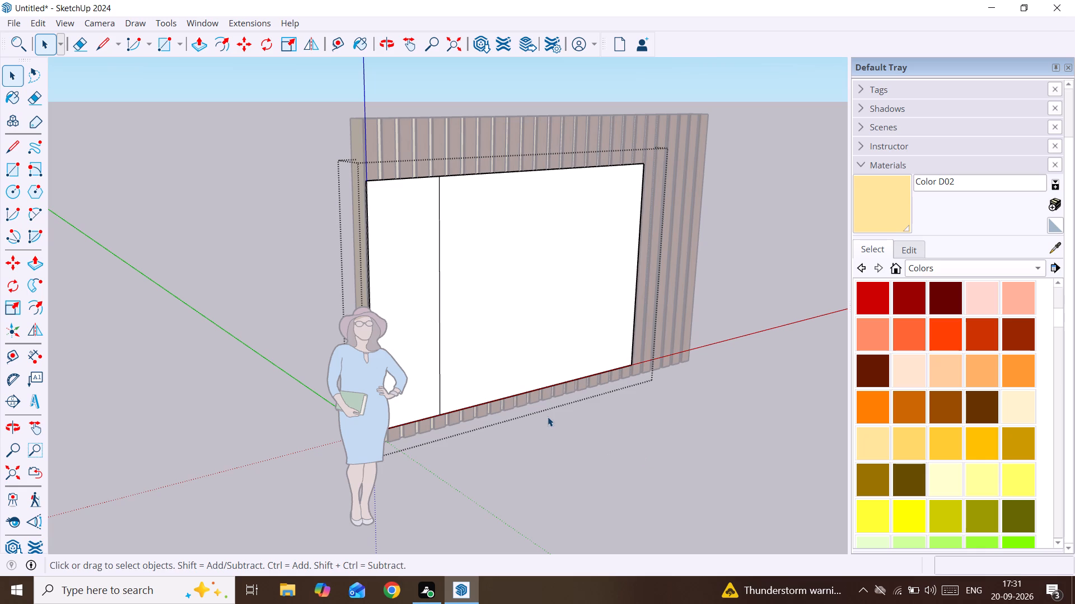
# Push/Pull the front face of the panel's 2'6" wide section outward by 1' to form a full-height side cabinet.
pyautogui.scroll(-3, 546, 416)
pyautogui.moveTo(536, 397); pyautogui.dragTo(379, 362, button='middle')
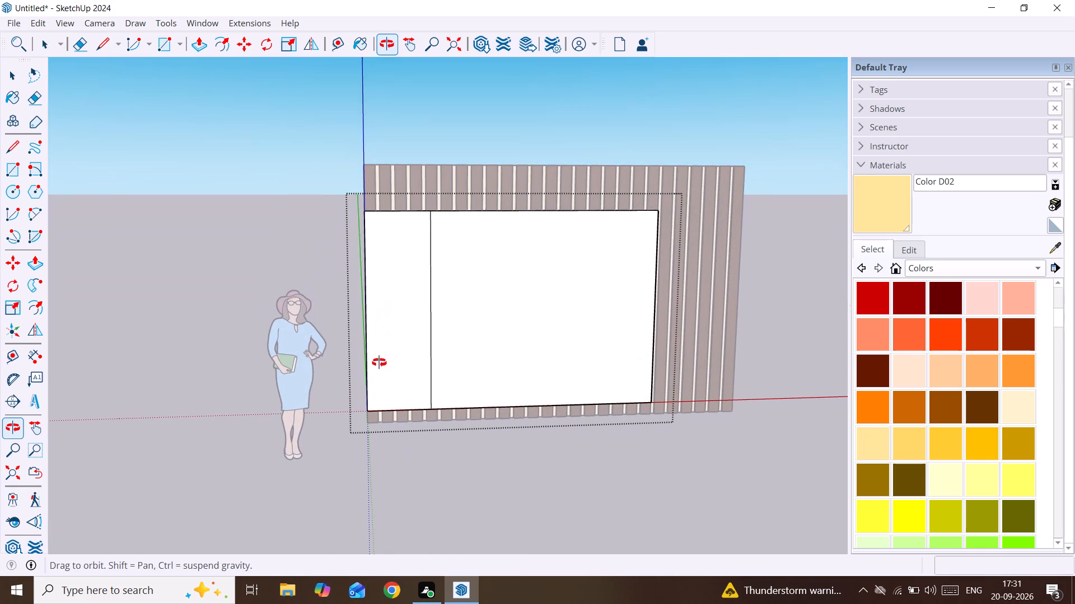
pyautogui.moveTo(379, 362); pyautogui.dragTo(379, 363, button='middle')
pyautogui.press('p')
pyautogui.click(407, 336)
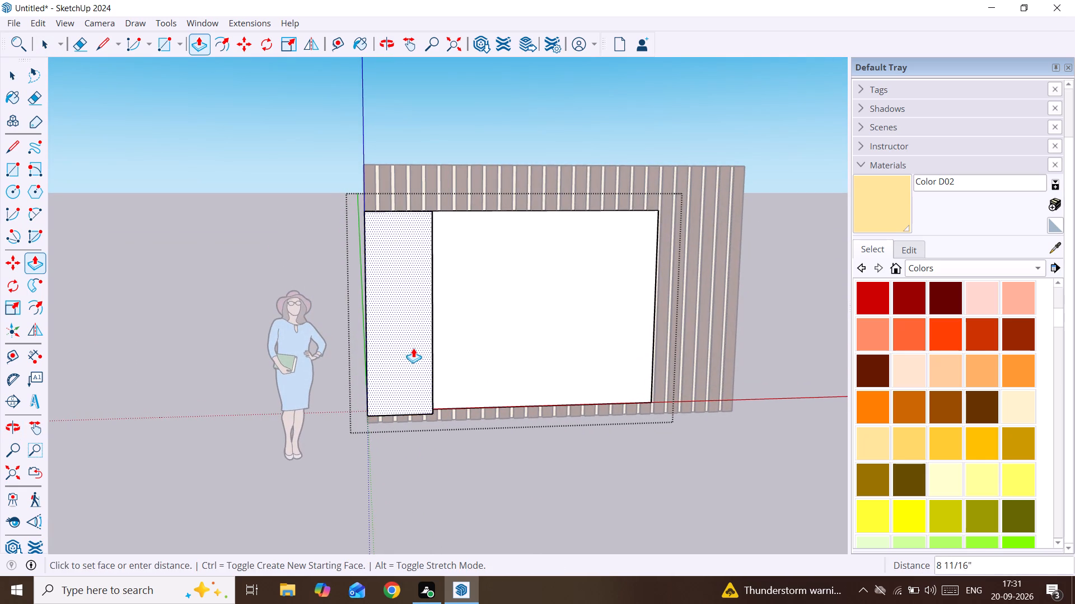
pyautogui.scroll(-2, 414, 351)
pyautogui.moveTo(414, 351); pyautogui.dragTo(472, 446, button='middle')
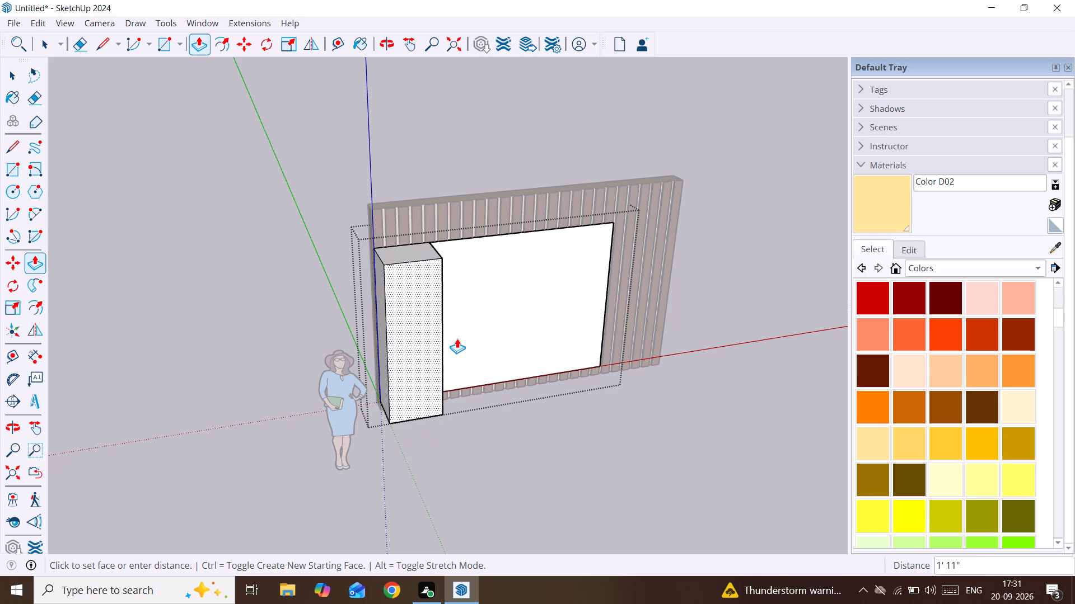
pyautogui.write("1'")
pyautogui.press('Return')
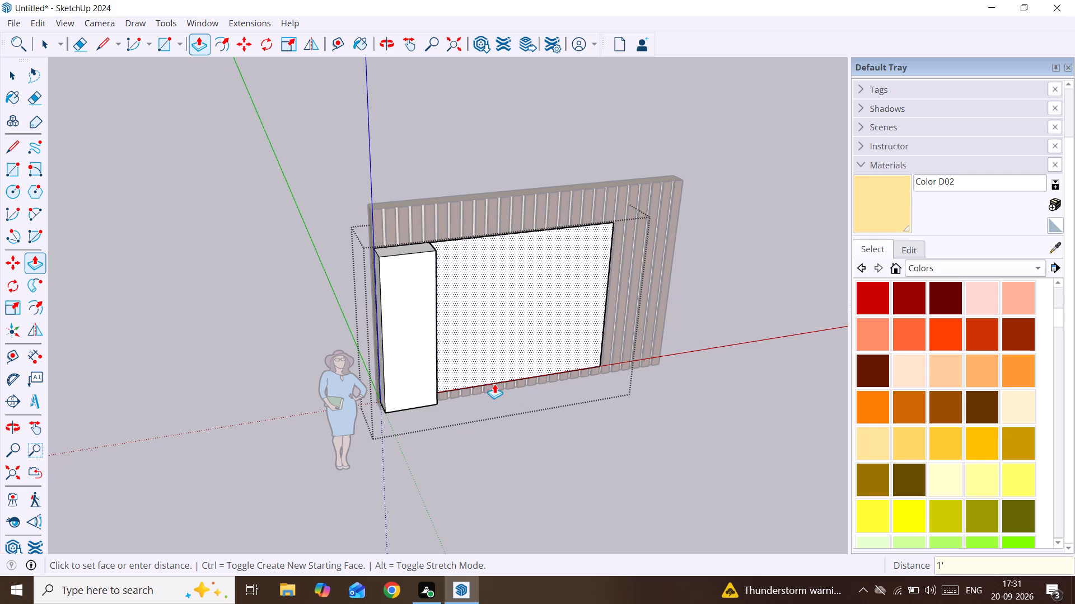
pyautogui.scroll(1, 475, 431)
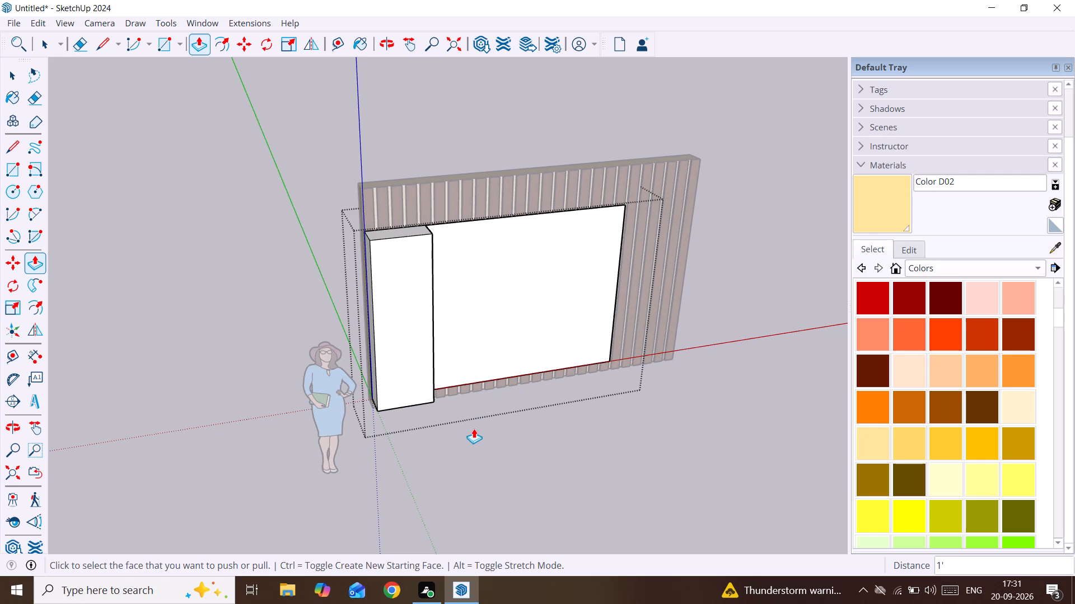
pyautogui.press('space')
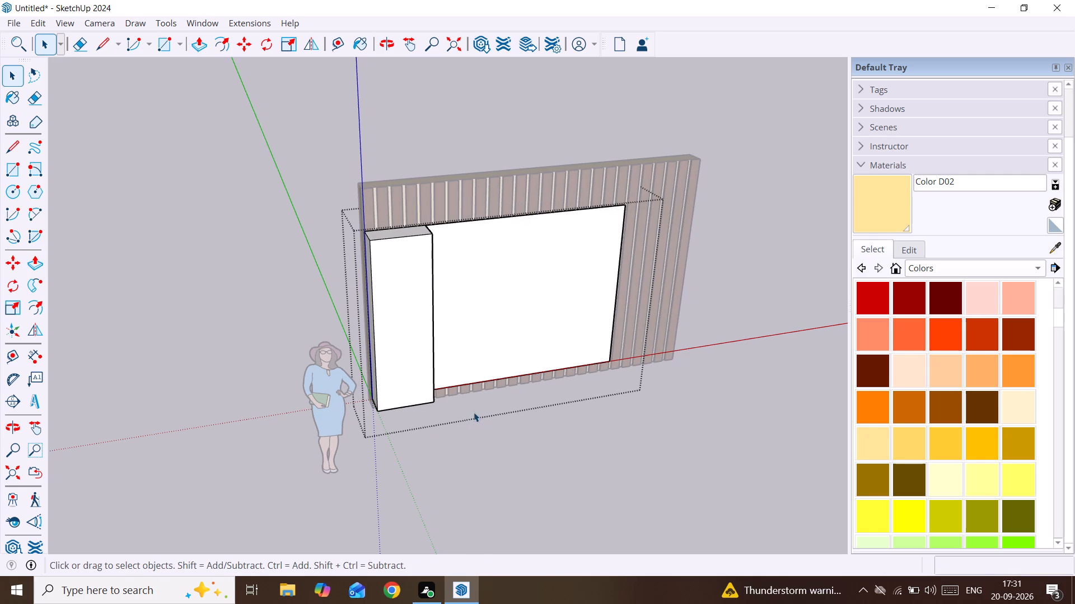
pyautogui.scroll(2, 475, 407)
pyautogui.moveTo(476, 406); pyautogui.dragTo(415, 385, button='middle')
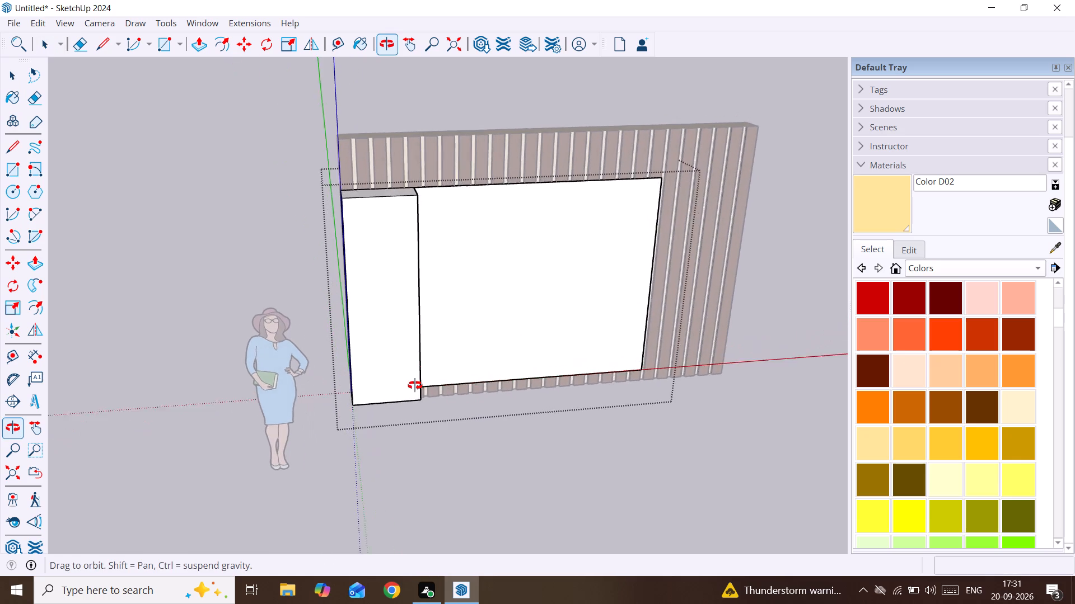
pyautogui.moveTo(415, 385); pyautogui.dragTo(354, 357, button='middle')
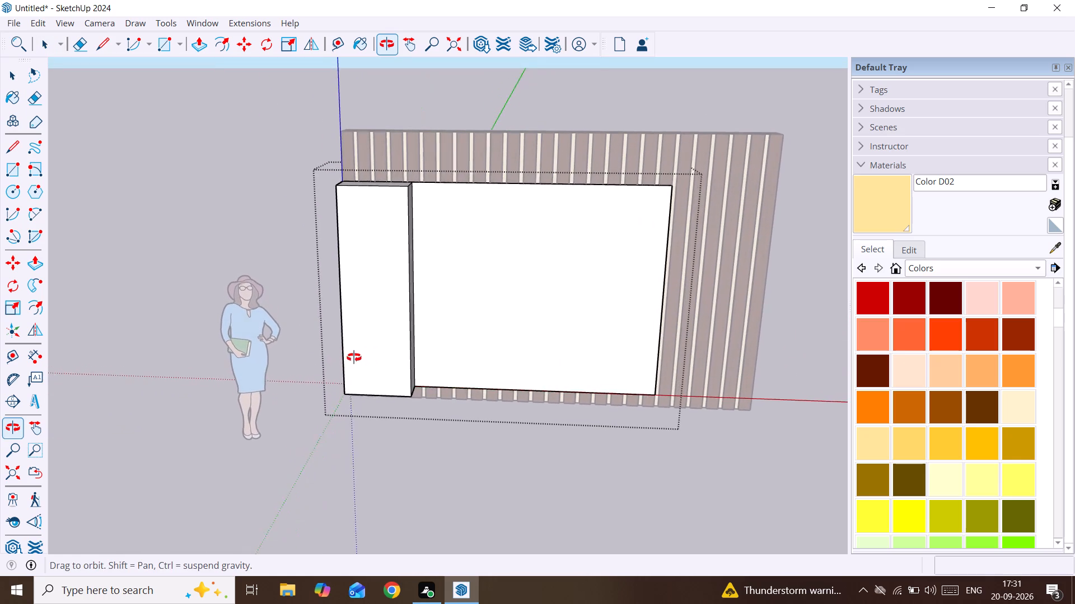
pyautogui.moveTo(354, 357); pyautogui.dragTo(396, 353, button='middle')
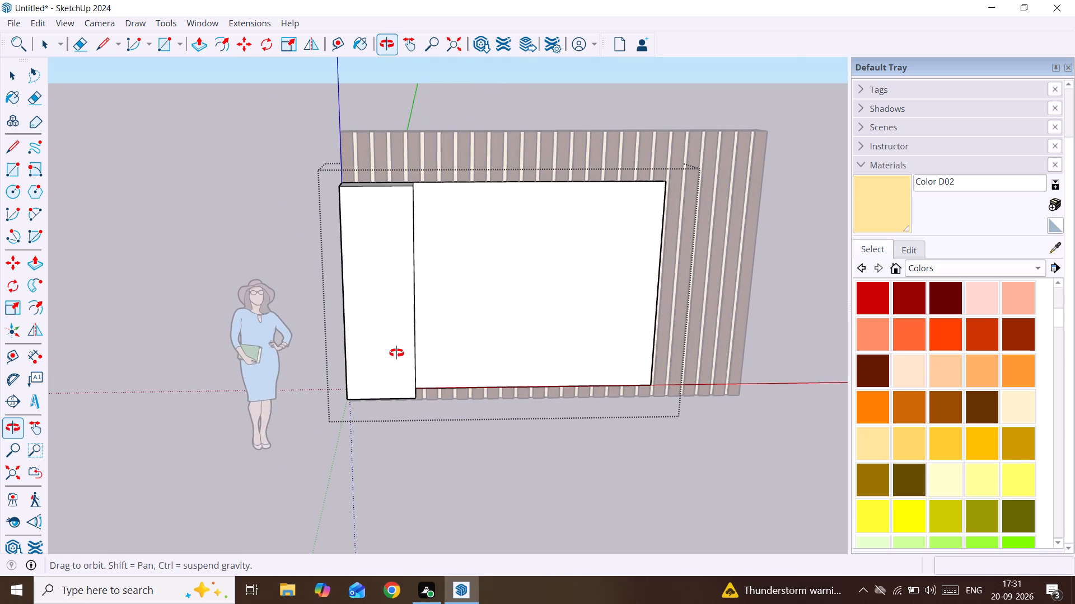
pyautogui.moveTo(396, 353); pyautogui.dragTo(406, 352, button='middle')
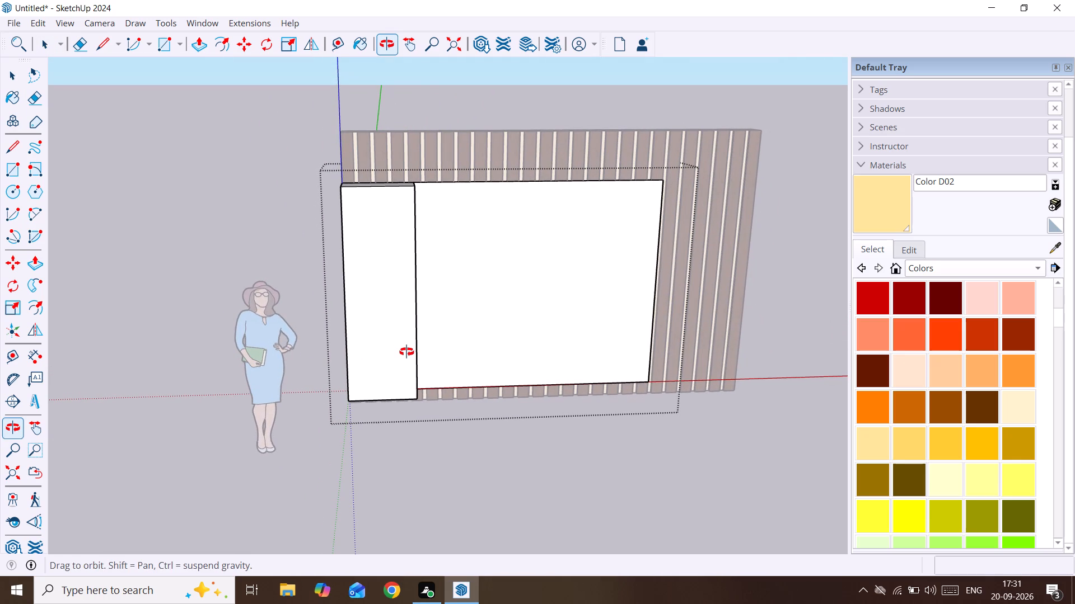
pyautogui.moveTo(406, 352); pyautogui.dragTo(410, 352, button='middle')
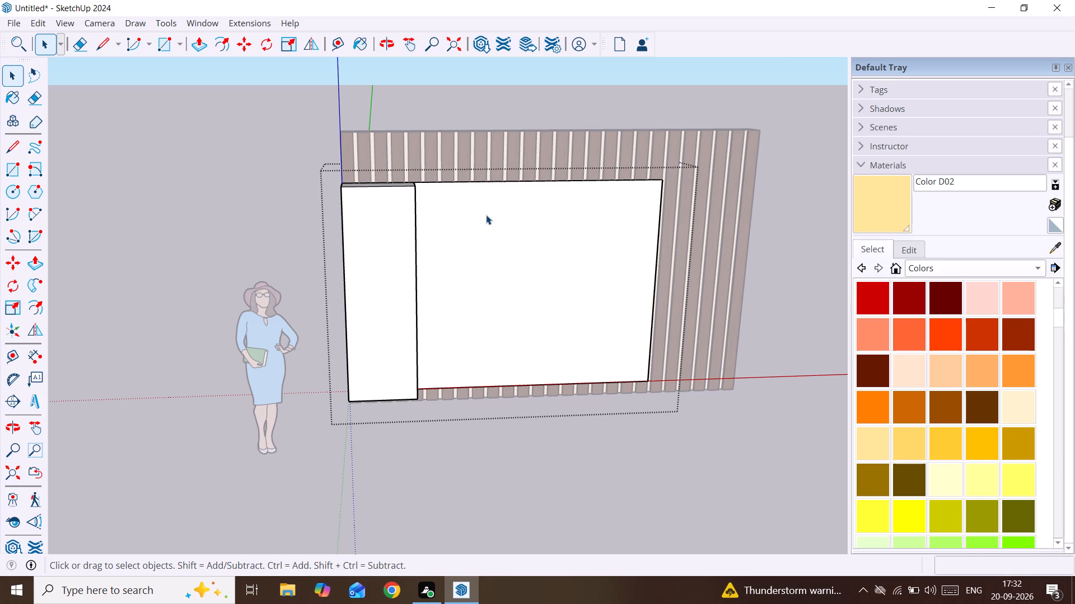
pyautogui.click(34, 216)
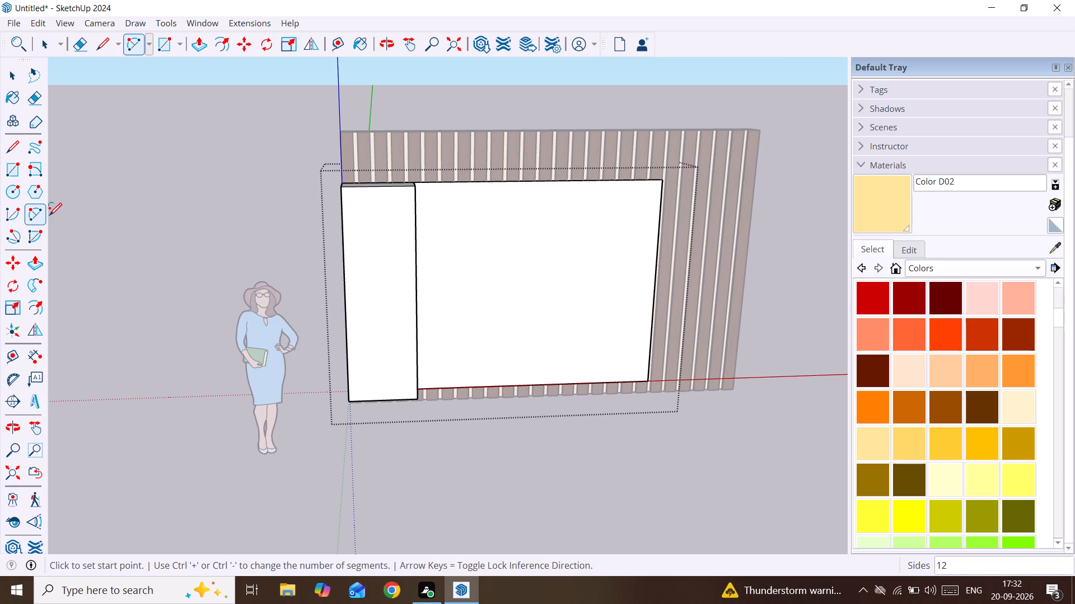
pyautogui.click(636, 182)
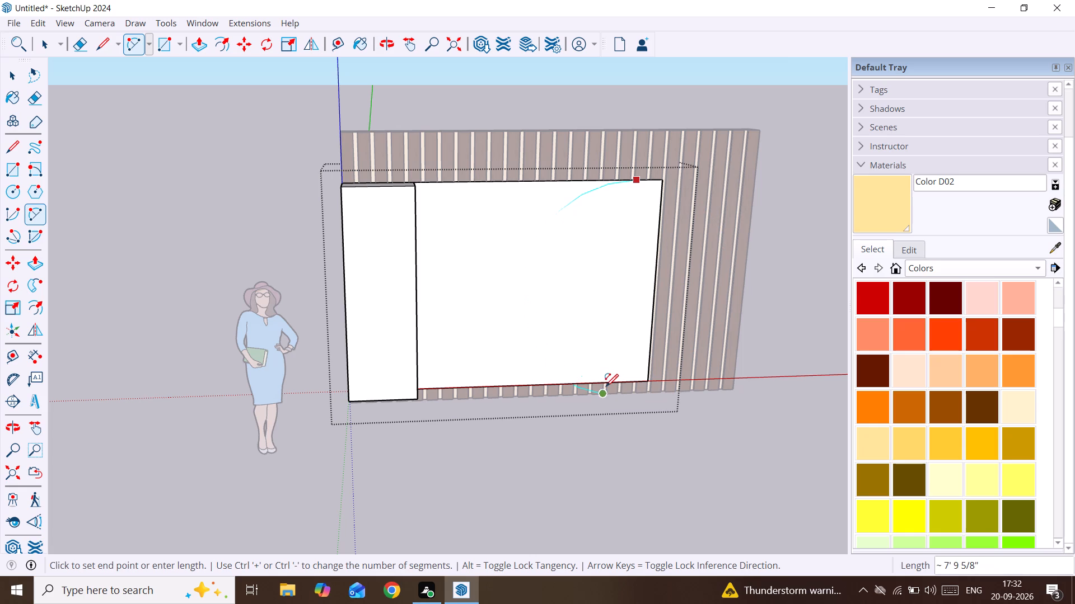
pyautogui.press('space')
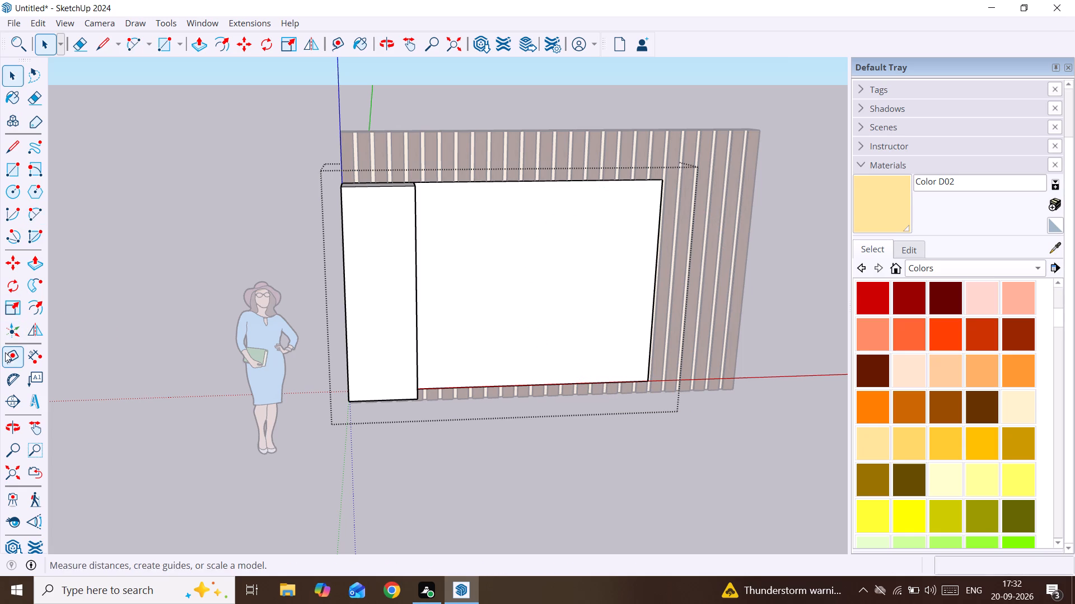
# Place a vertical guide line about 1' inward from the large panel's outer edge opposite the side cabinet.
pyautogui.click(5, 352)
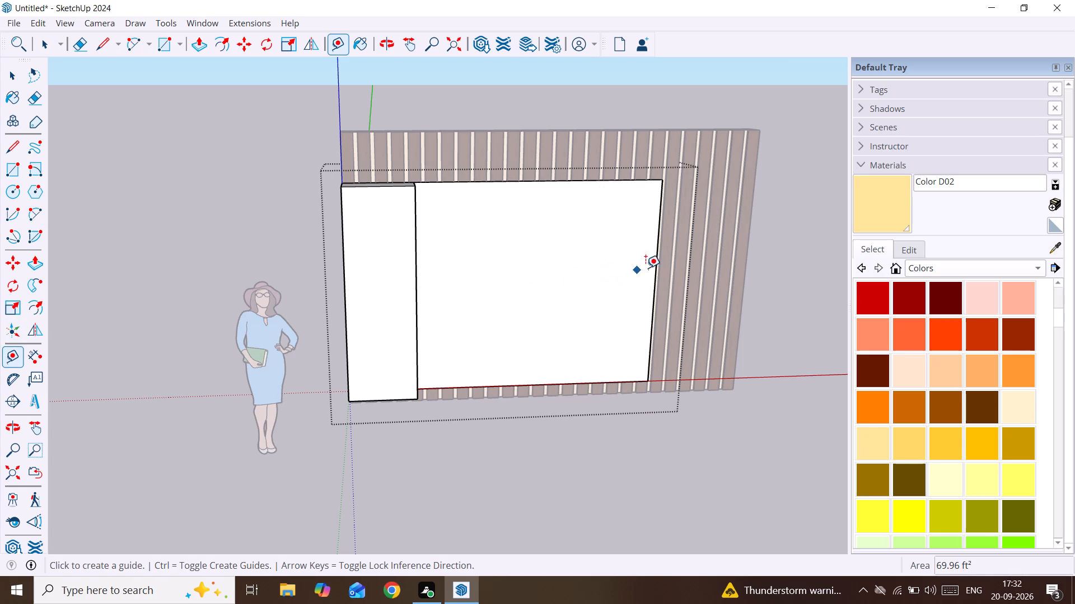
pyautogui.click(656, 266)
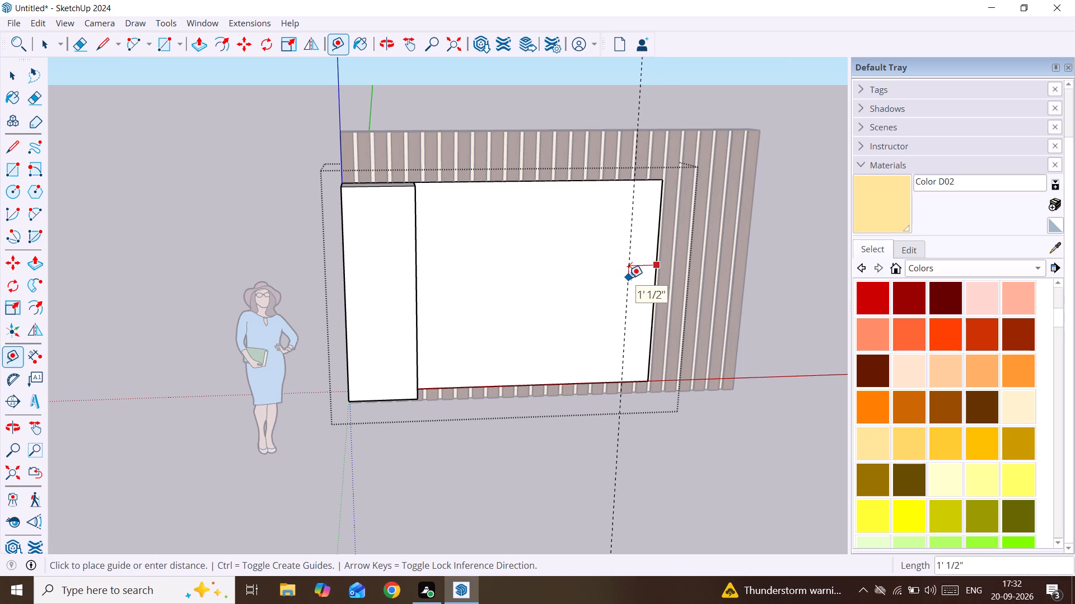
pyautogui.click(630, 279)
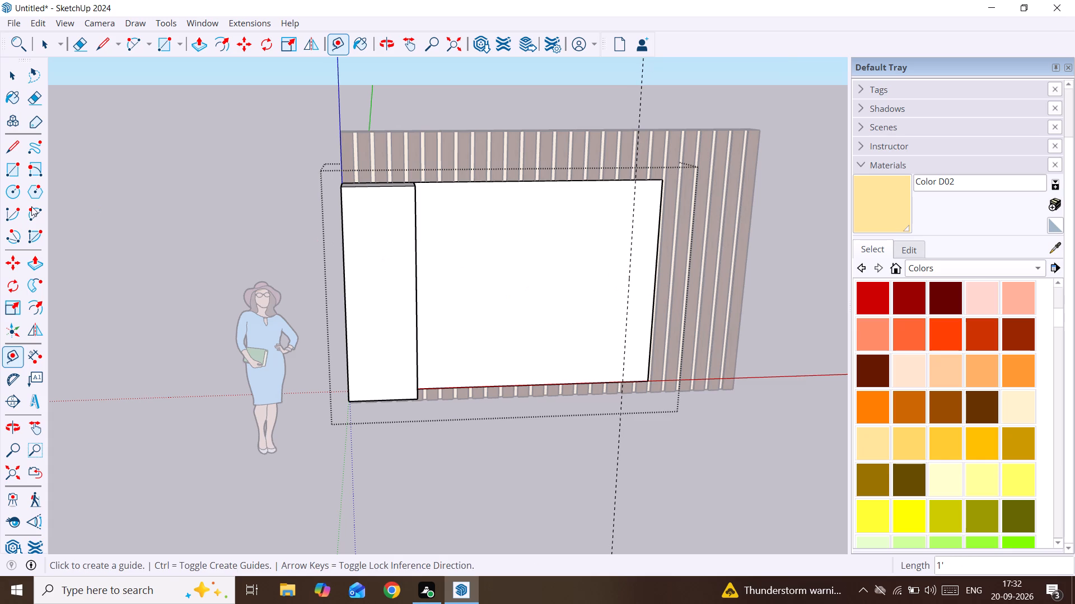
# Draw a two-point arc between the guide's intersections with the panel's top and bottom edges, bulging outward about 3' 4 1/2".
pyautogui.click(41, 207)
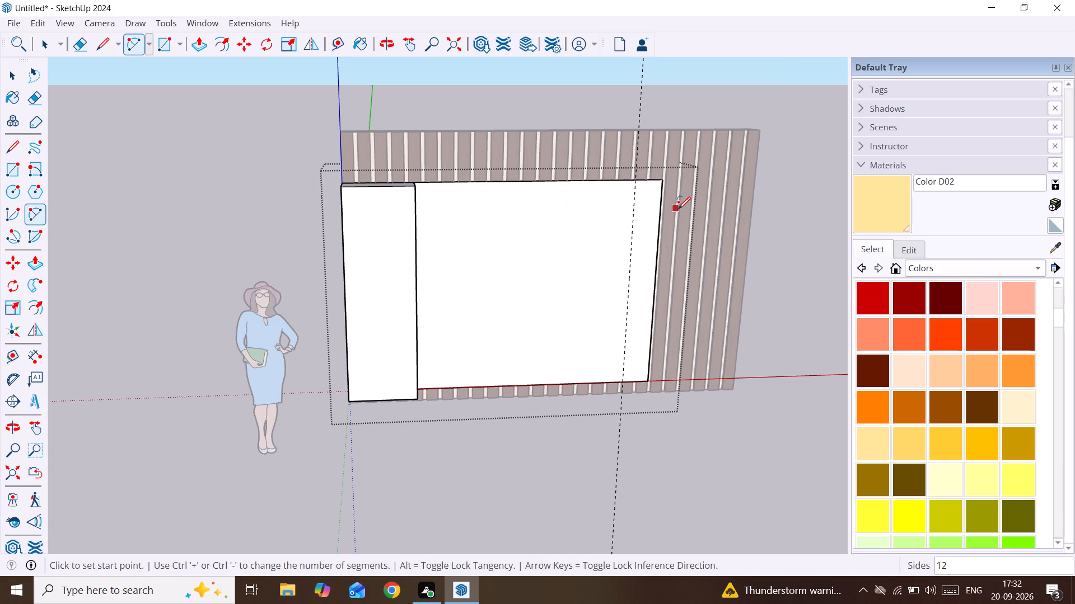
pyautogui.scroll(2, 667, 213)
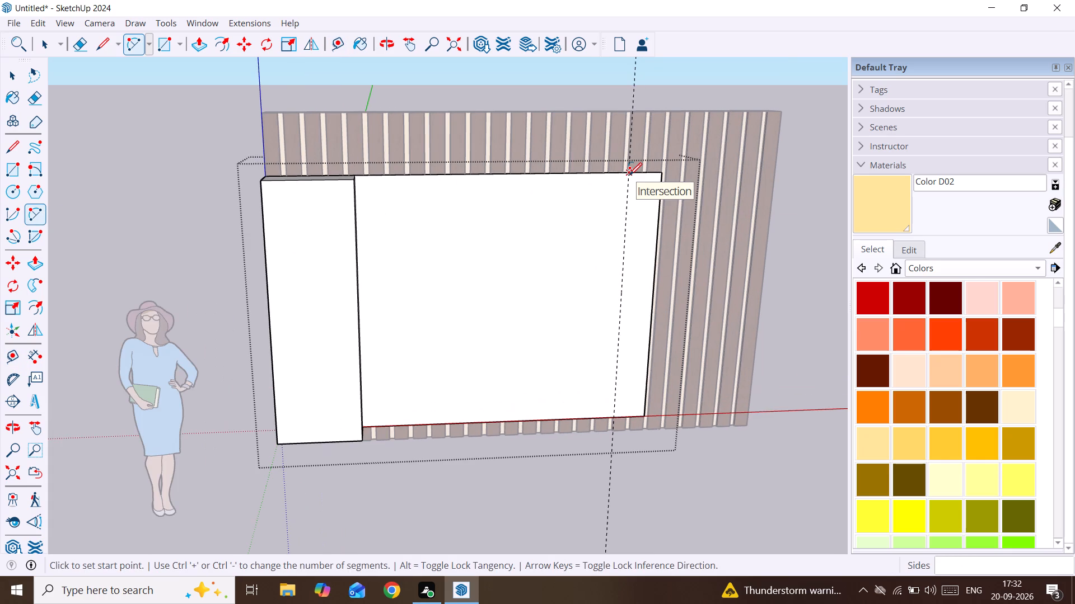
pyautogui.click(627, 175)
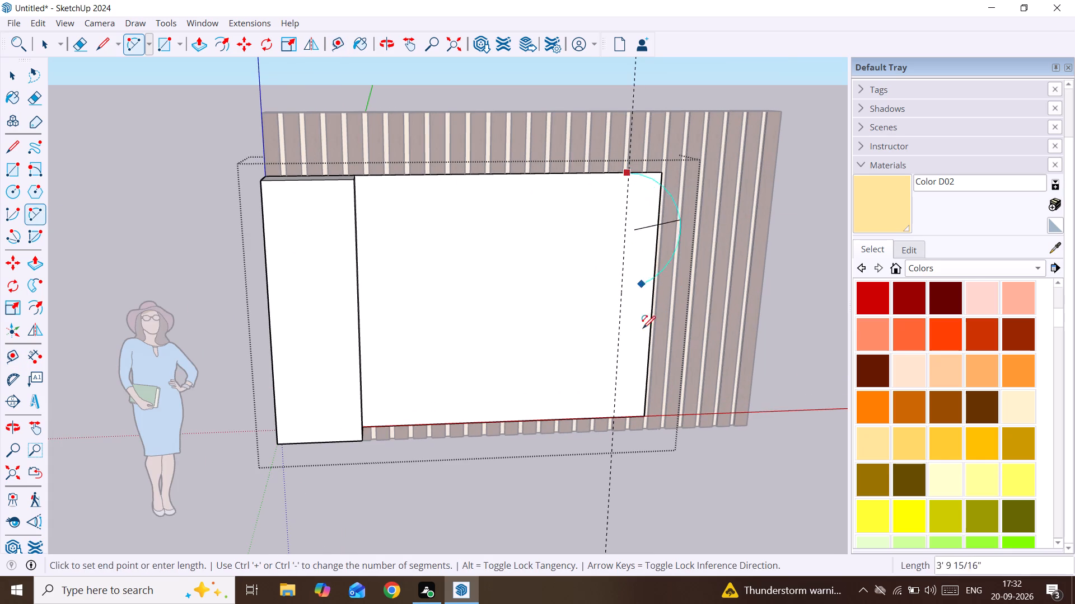
pyautogui.click(615, 417)
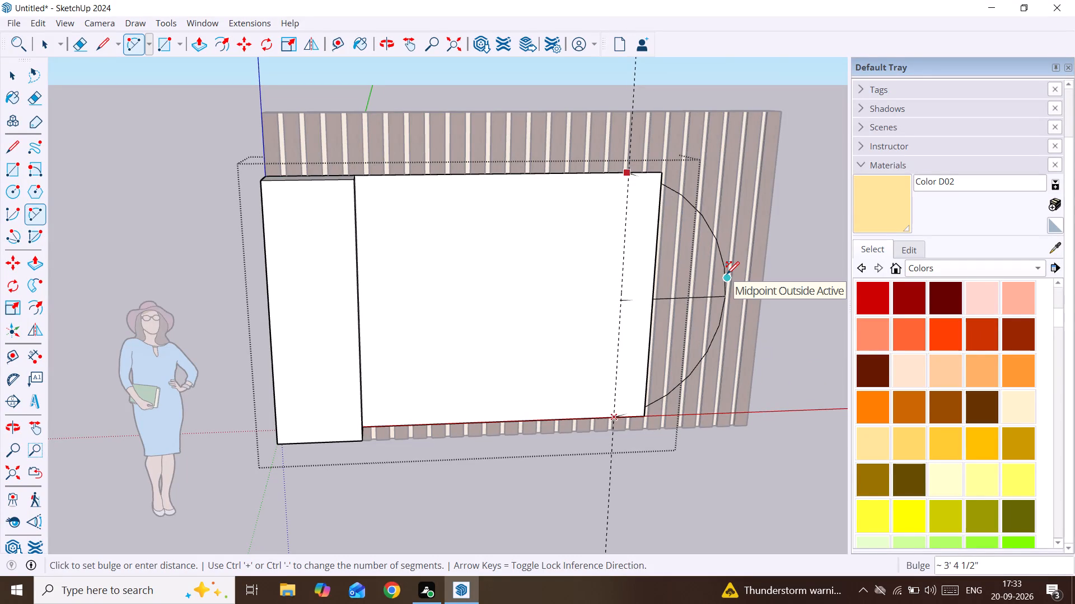
pyautogui.click(727, 274)
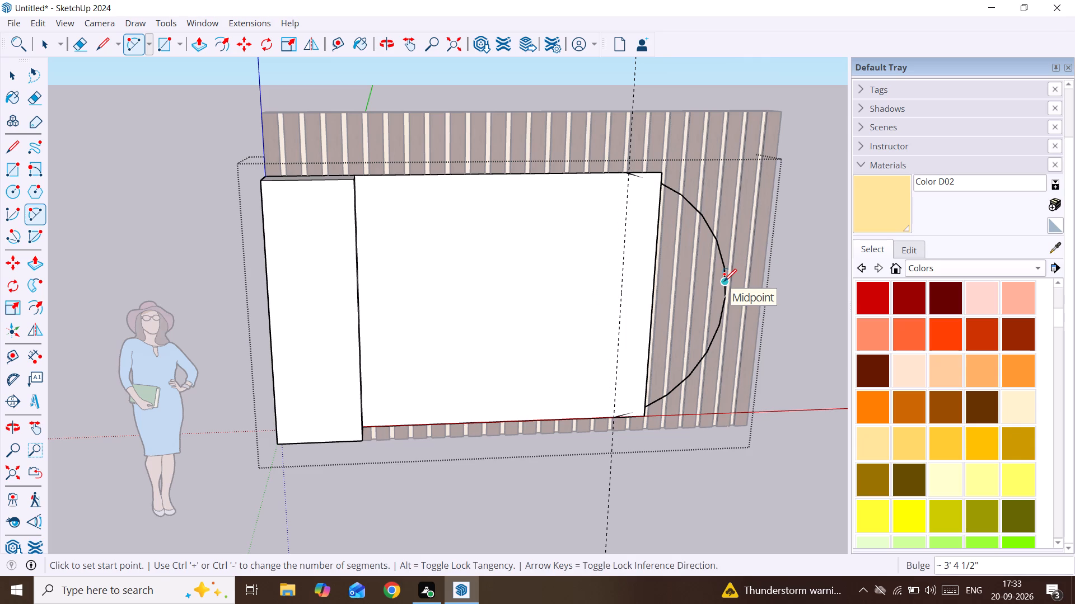
# Set the arc's segment count to 30 and close the panel group.
pyautogui.press('space')
pyautogui.click(725, 279)
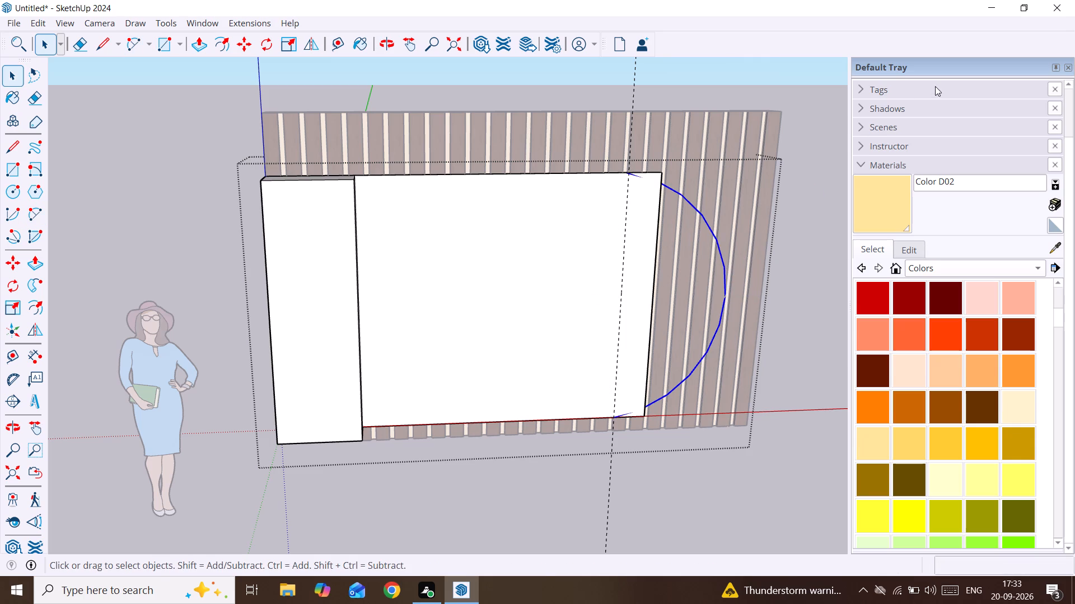
pyautogui.scroll(7, 935, 89)
pyautogui.click(937, 84)
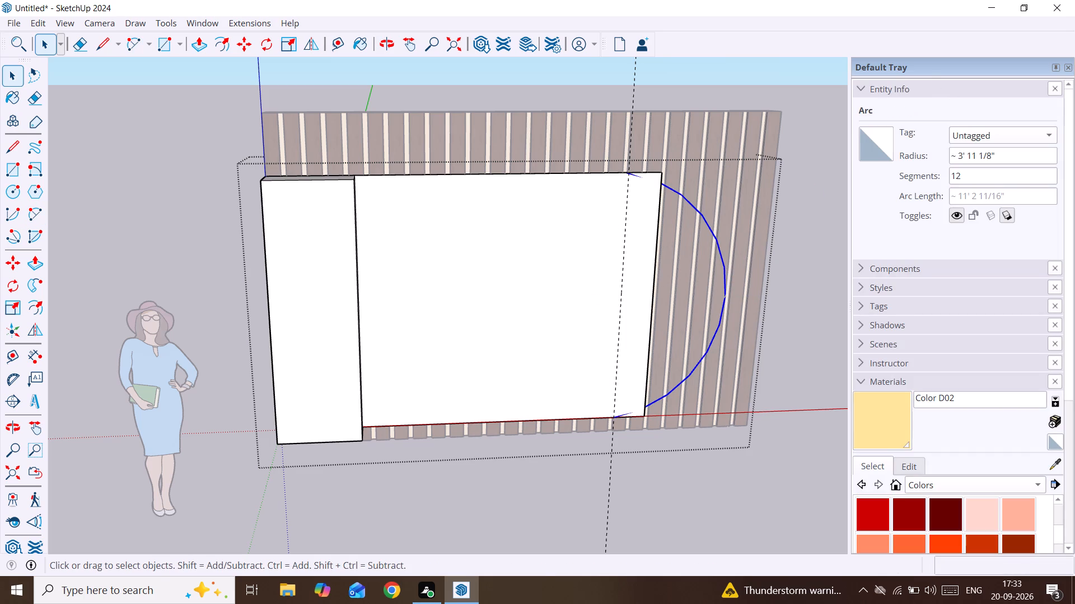
pyautogui.click(979, 176)
pyautogui.press('BackSpace')
pyautogui.press('BackSpace')
pyautogui.press('BackSpace')
pyautogui.press('BackSpace')
pyautogui.press('BackSpace')
pyautogui.press('BackSpace')
pyautogui.press('BackSpace')
pyautogui.press('BackSpace')
pyautogui.press('BackSpace')
pyautogui.press('BackSpace')
pyautogui.press('BackSpace')
pyautogui.press('BackSpace')
pyautogui.press('BackSpace')
pyautogui.press('BackSpace')
pyautogui.press('BackSpace')
pyautogui.press('BackSpace')
pyautogui.press('BackSpace')
pyautogui.press('BackSpace')
pyautogui.press('BackSpace')
pyautogui.press('BackSpace')
pyautogui.write('30')
pyautogui.press('Return')
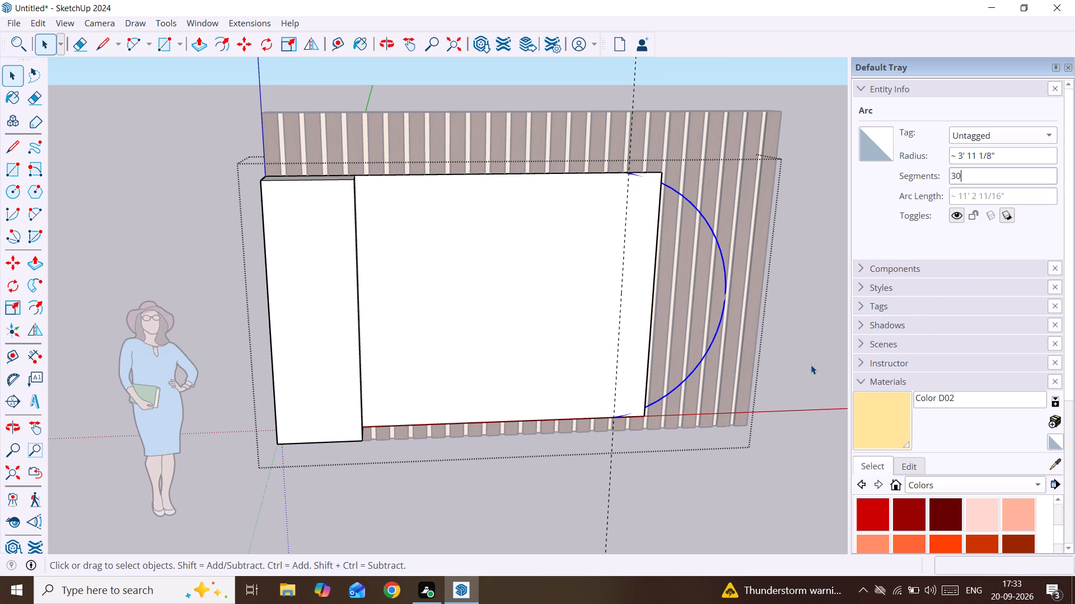
pyautogui.click(811, 365)
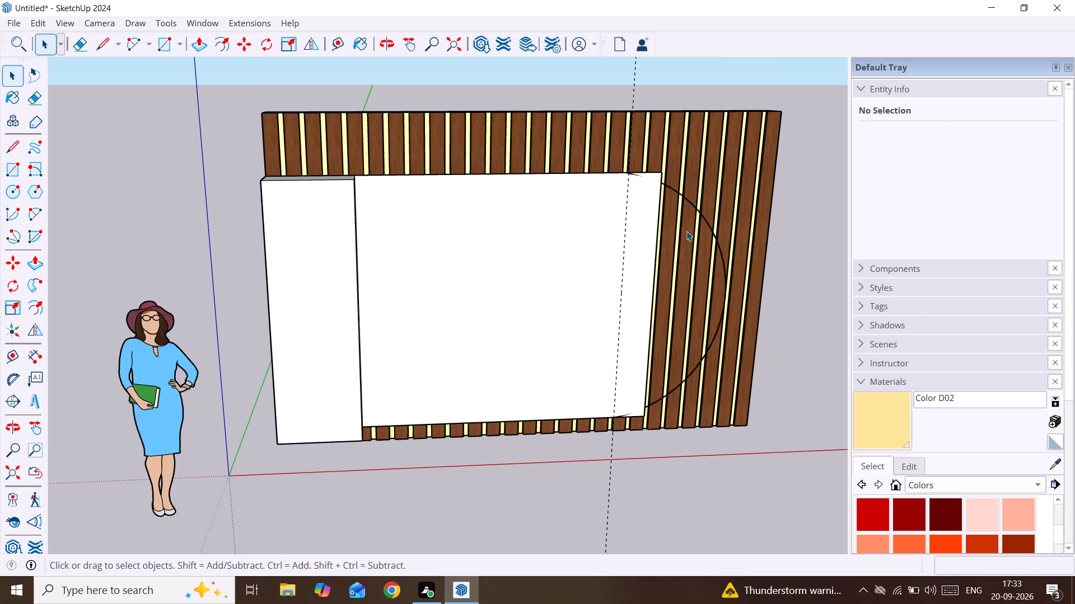
# Examine the smoothed arc inside the panel group and how it meets the panel, from several angles.
pyautogui.doubleClick(572, 268)
pyautogui.scroll(2, 666, 216)
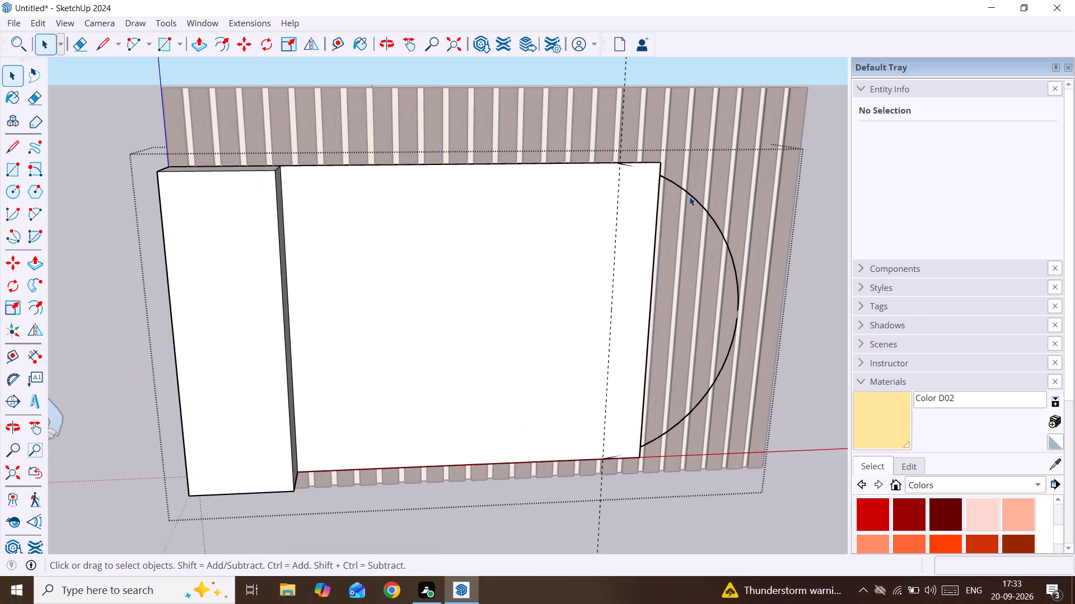
pyautogui.click(692, 195)
pyautogui.scroll(-2, 673, 210)
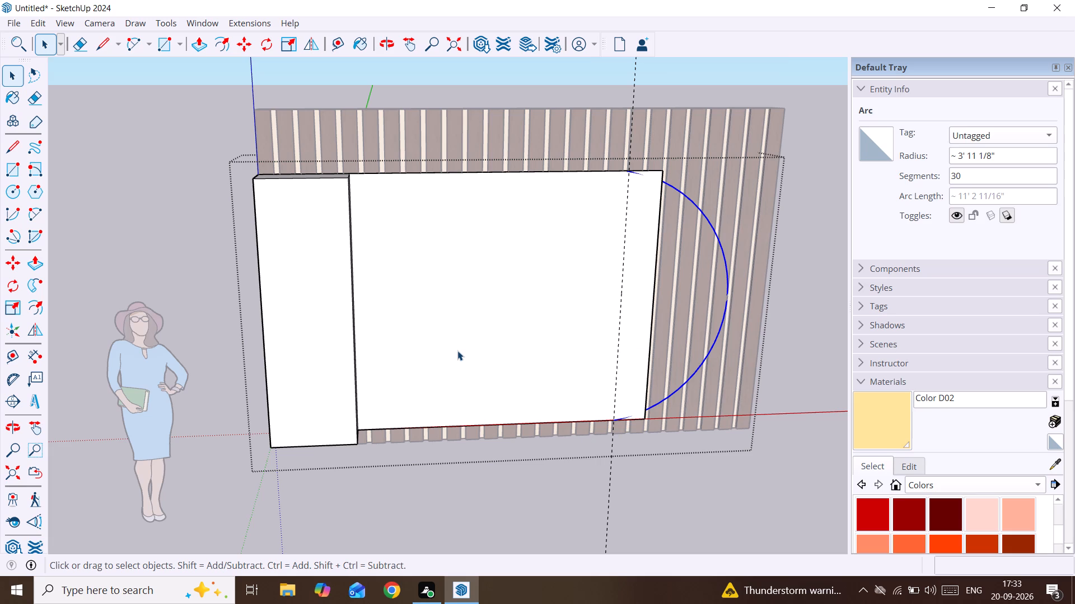
pyautogui.moveTo(645, 317); pyautogui.dragTo(256, 308, button='middle')
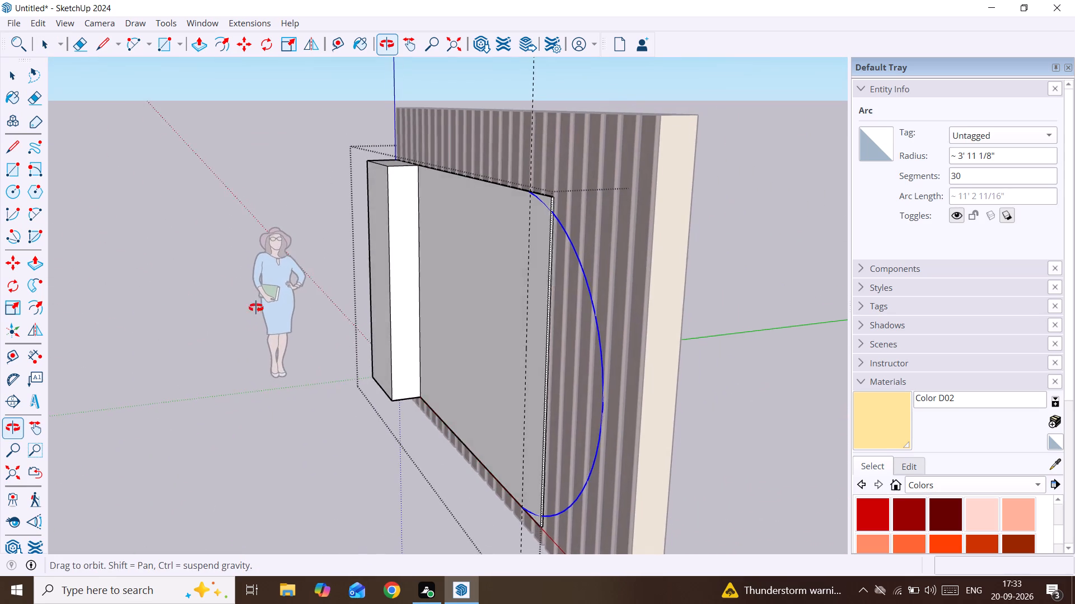
pyautogui.moveTo(256, 308); pyautogui.dragTo(632, 262, button='middle')
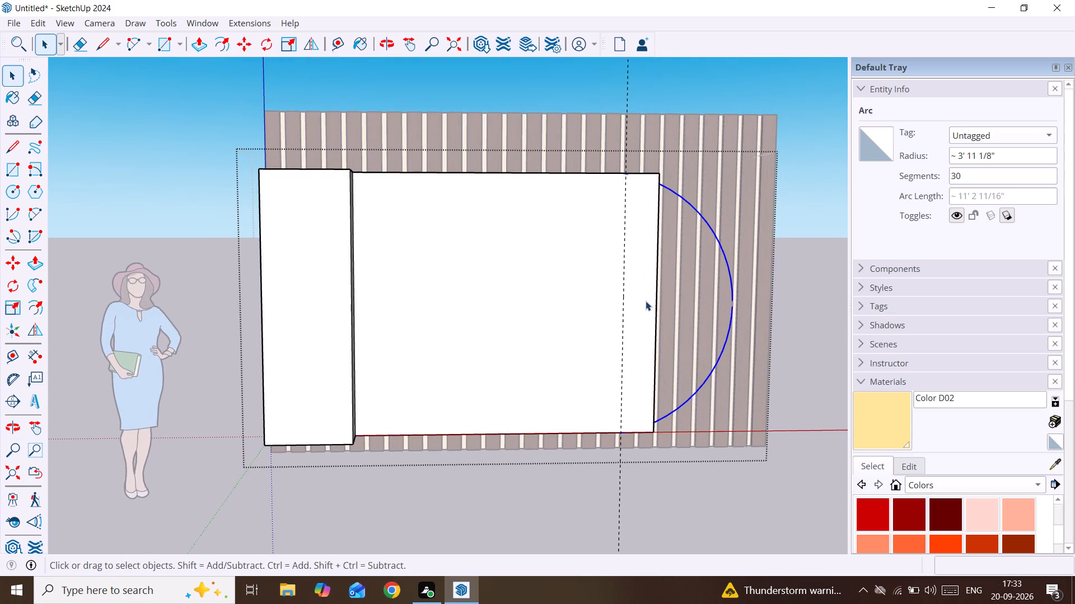
pyautogui.scroll(1, 515, 347)
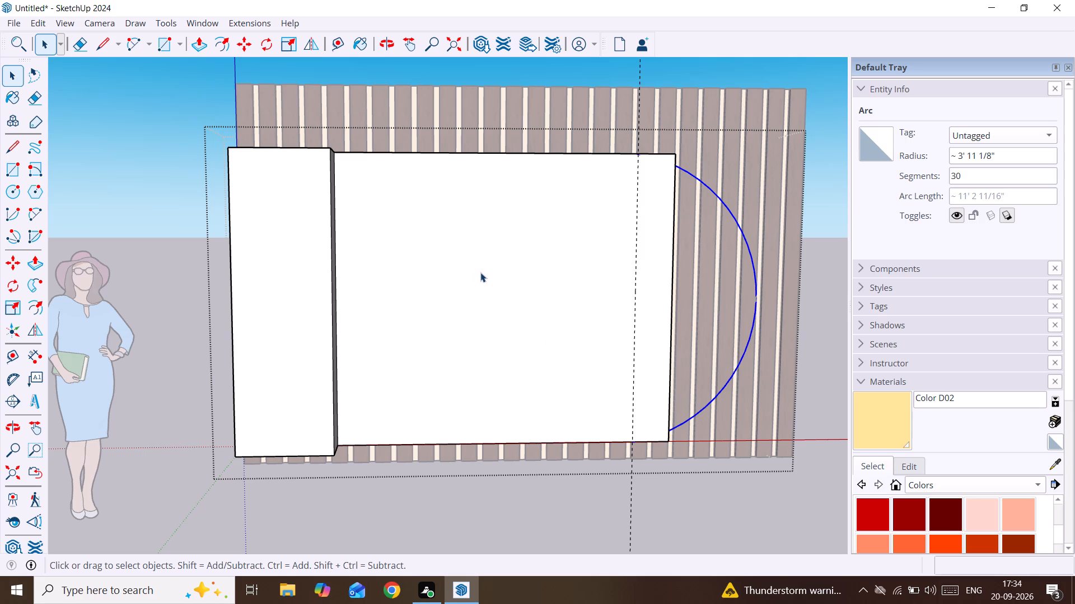
pyautogui.click(720, 199)
pyautogui.click(834, 281)
pyautogui.moveTo(828, 293); pyautogui.dragTo(588, 384, button='middle')
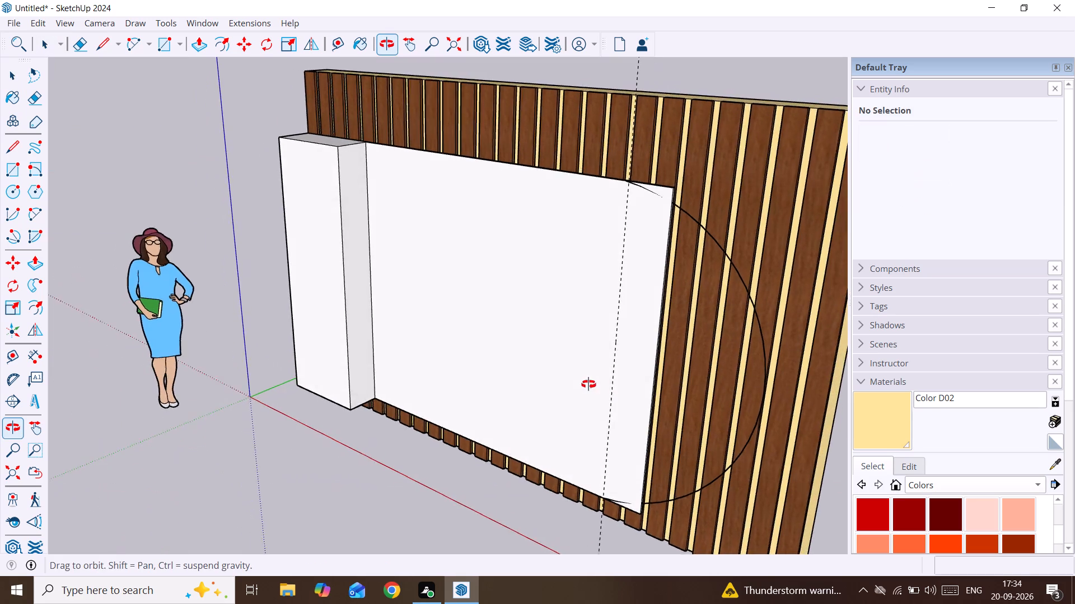
pyautogui.moveTo(588, 384); pyautogui.dragTo(623, 383, button='middle')
# Inside the panel group, draw a line of about 7' 11 3/16" along the top edge from the arc's upper end to the side cabinet.
pyautogui.doubleClick(558, 309)
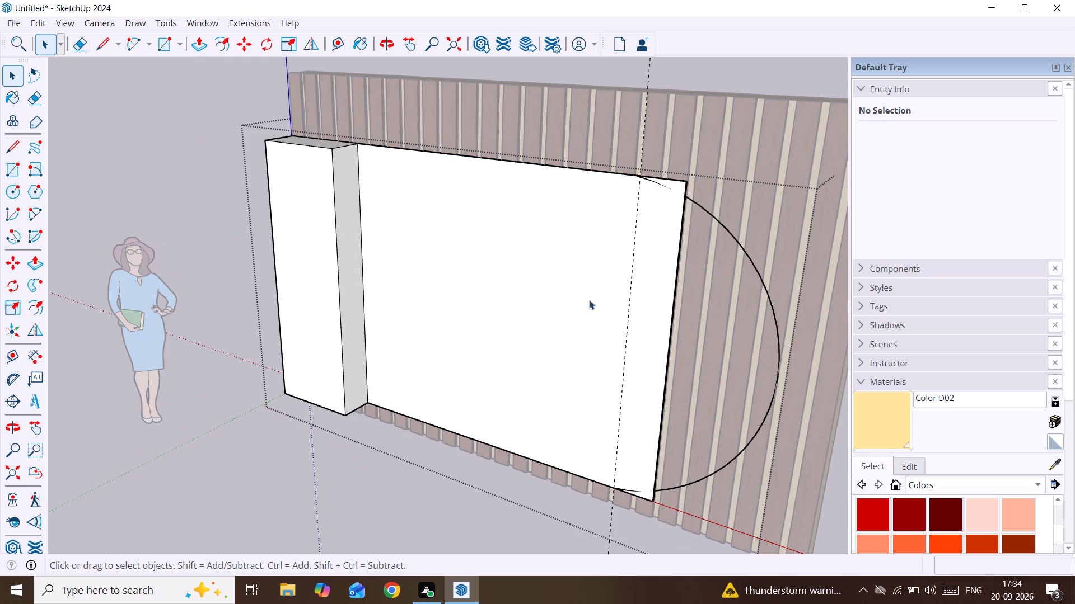
pyautogui.click(758, 268)
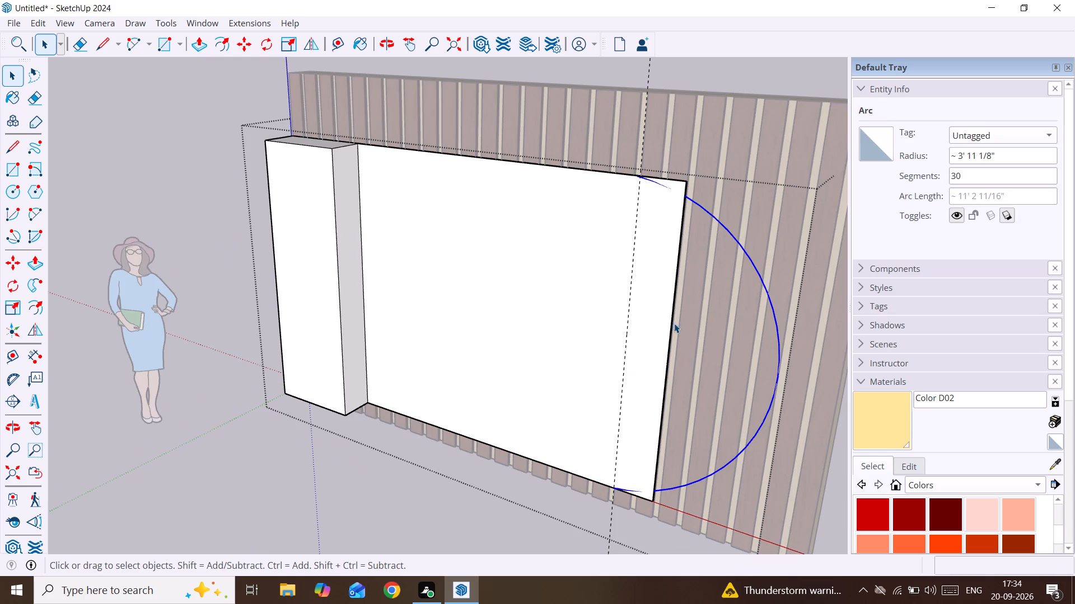
pyautogui.press('l')
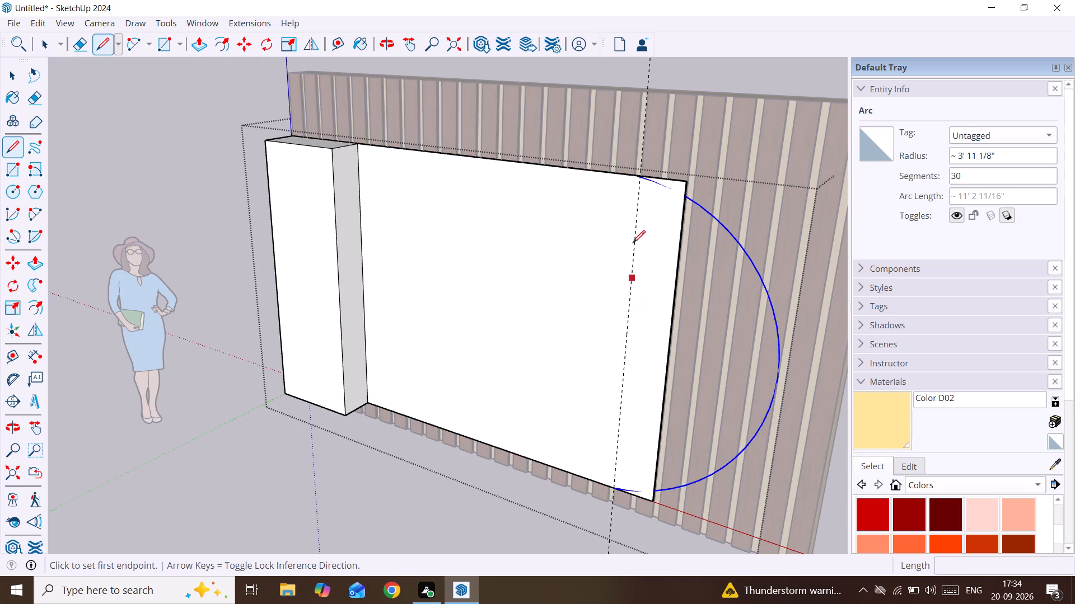
pyautogui.click(636, 178)
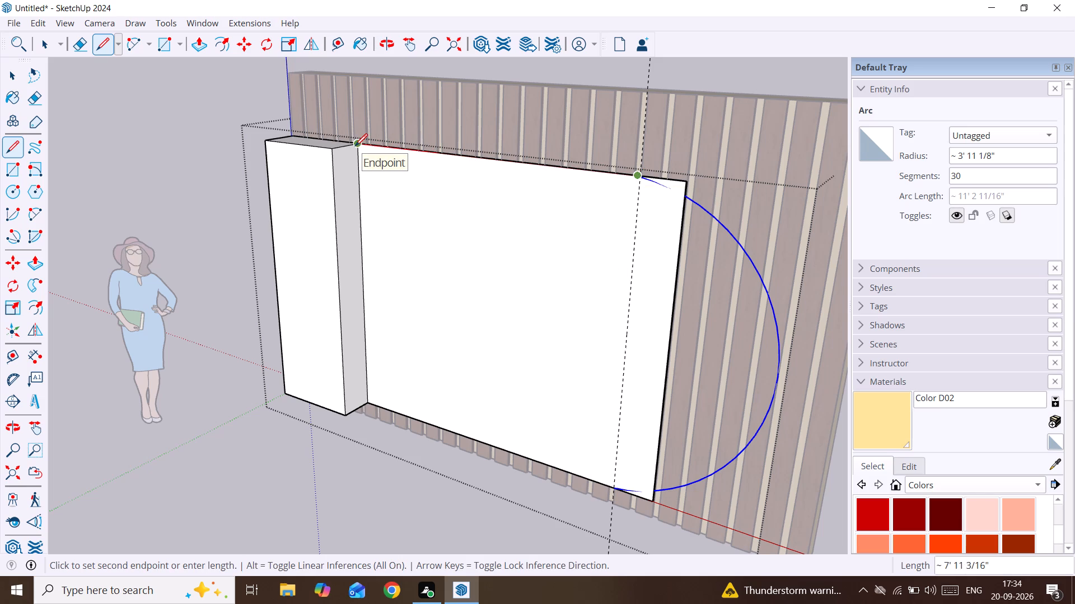
pyautogui.press('Right')
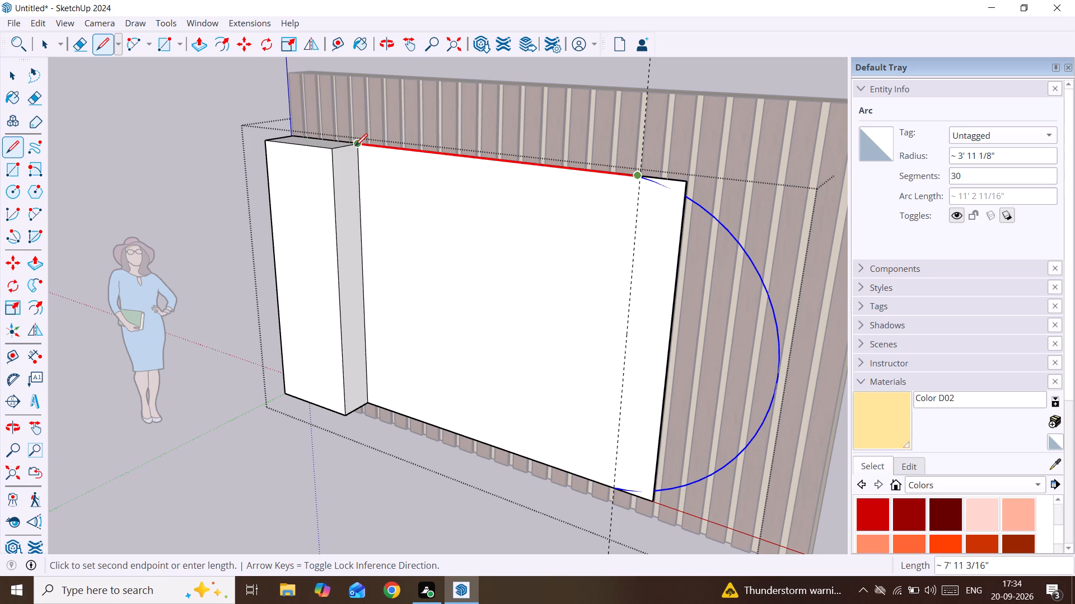
pyautogui.click(355, 146)
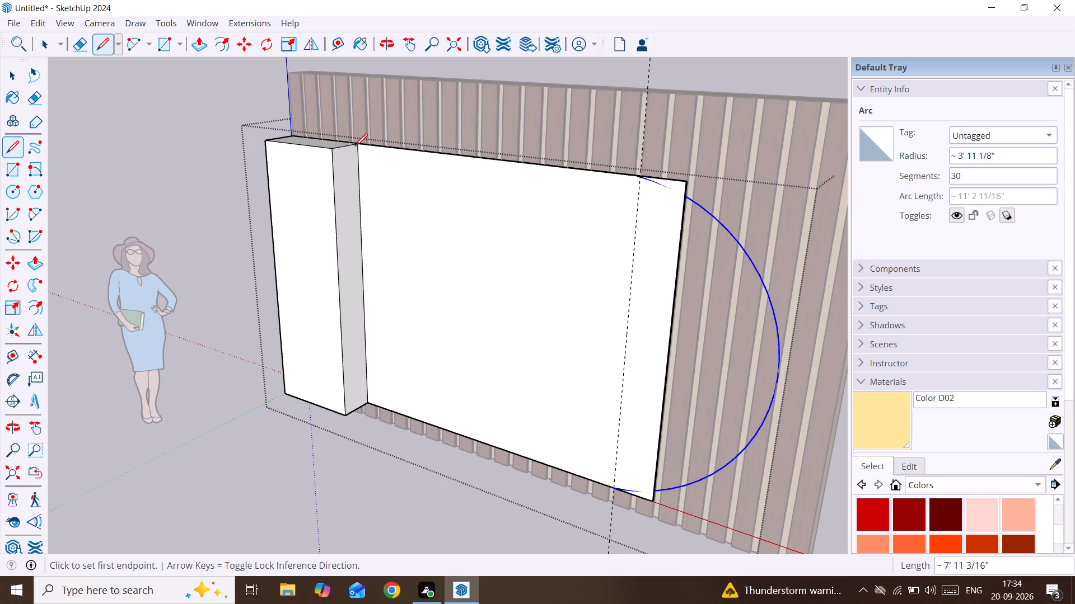
# Draw an 8' by about 5 3/4" rectangle under the panel's top edge, from the side cabinet to the vertical guide.
pyautogui.press('r')
pyautogui.click(355, 146)
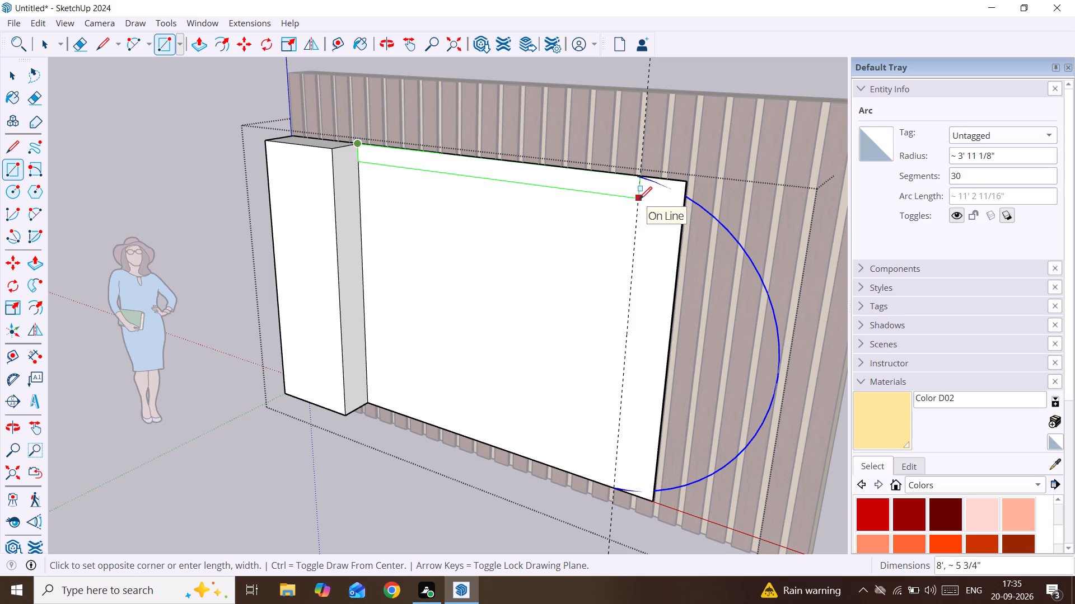
pyautogui.click(639, 199)
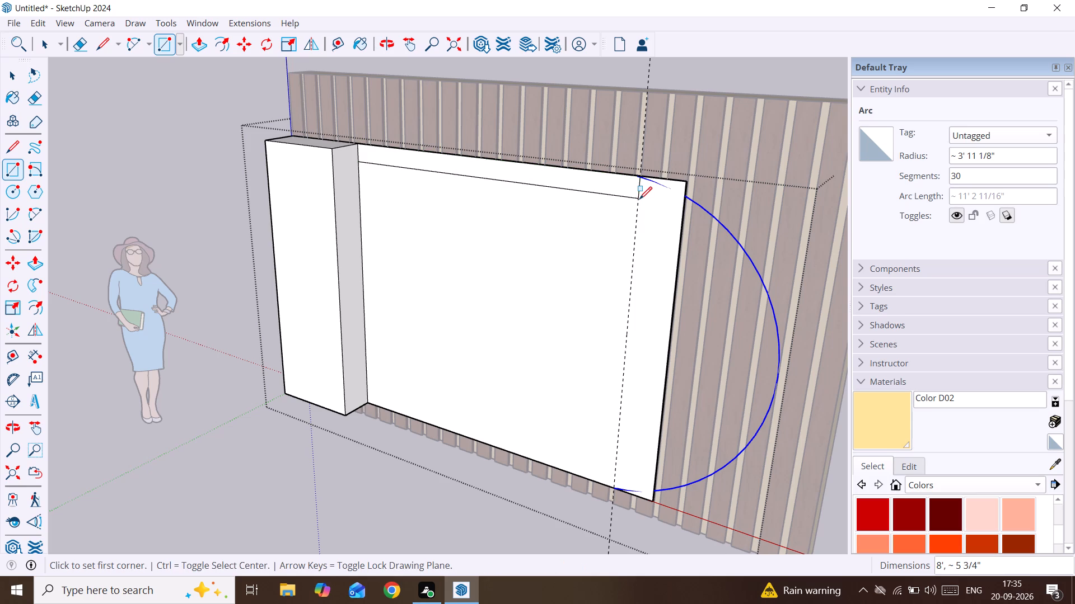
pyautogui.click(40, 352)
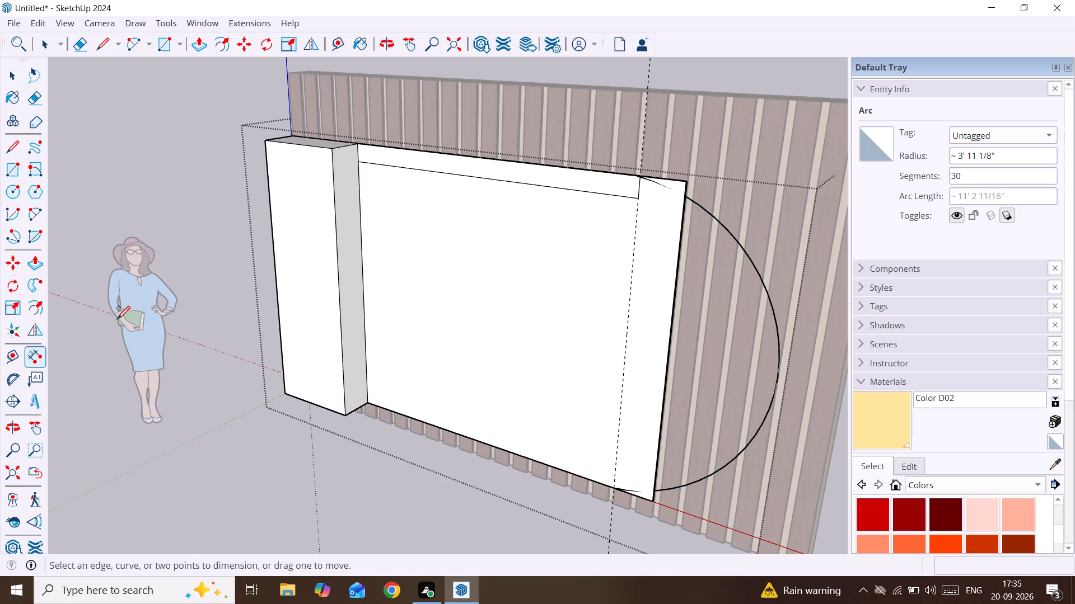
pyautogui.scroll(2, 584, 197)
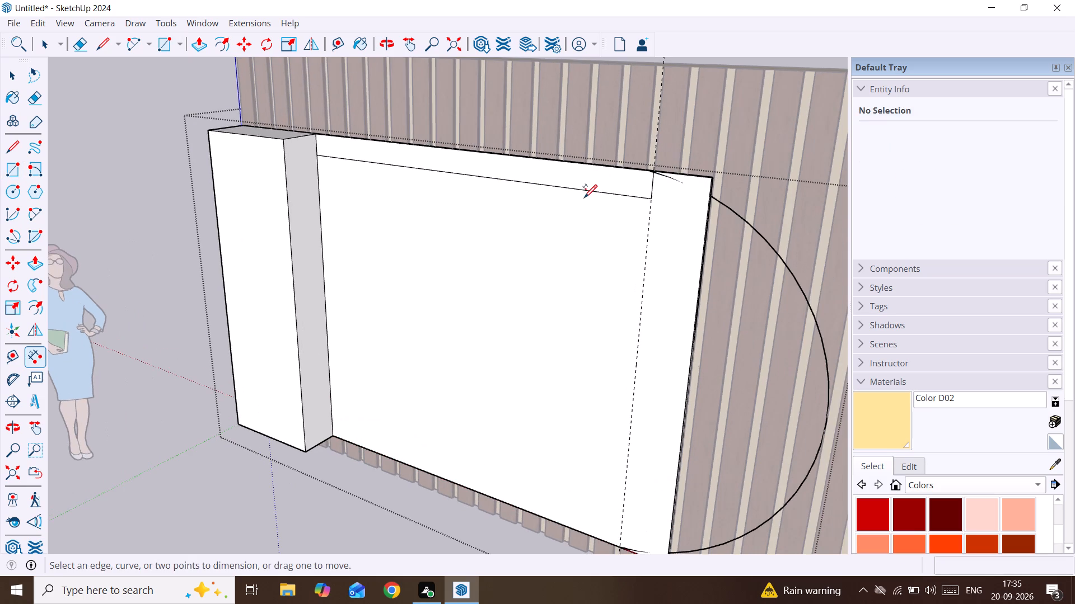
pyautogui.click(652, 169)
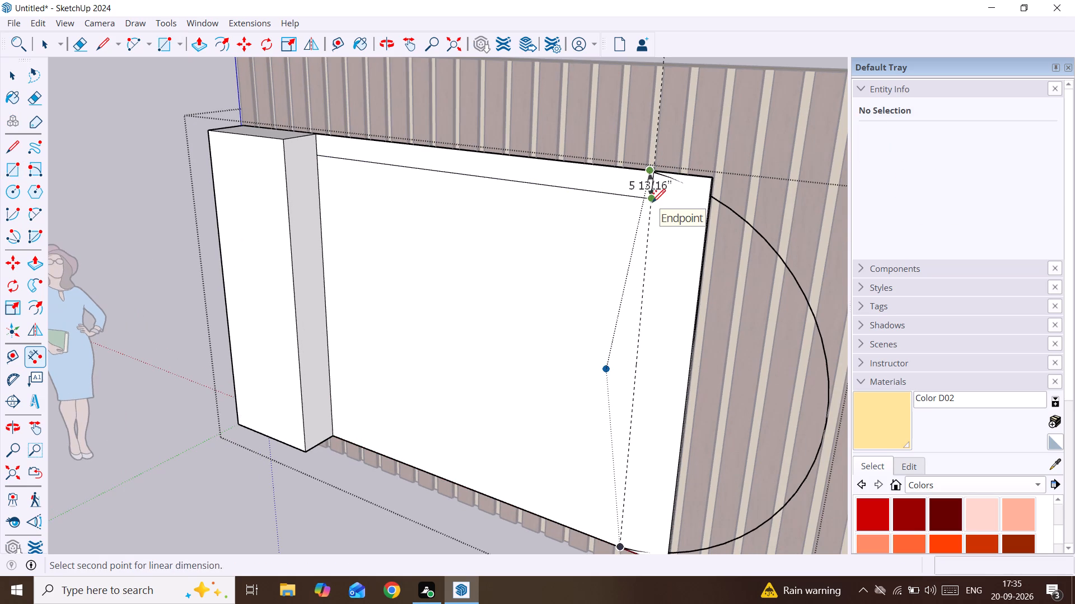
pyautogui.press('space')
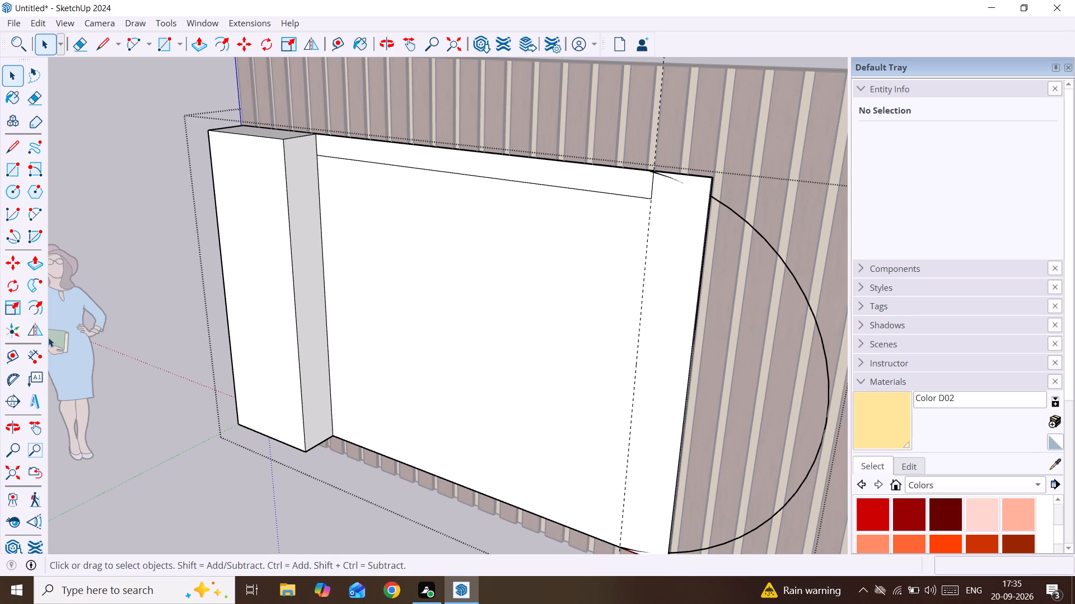
# Dimension the height of the top strip at its side-cabinet end.
pyautogui.click(35, 347)
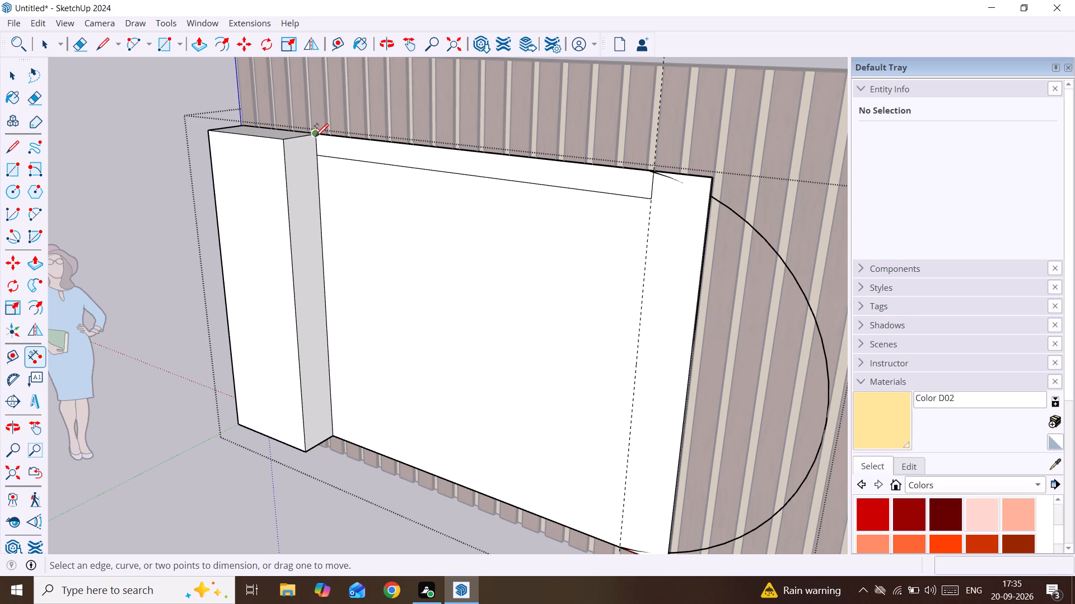
pyautogui.click(315, 136)
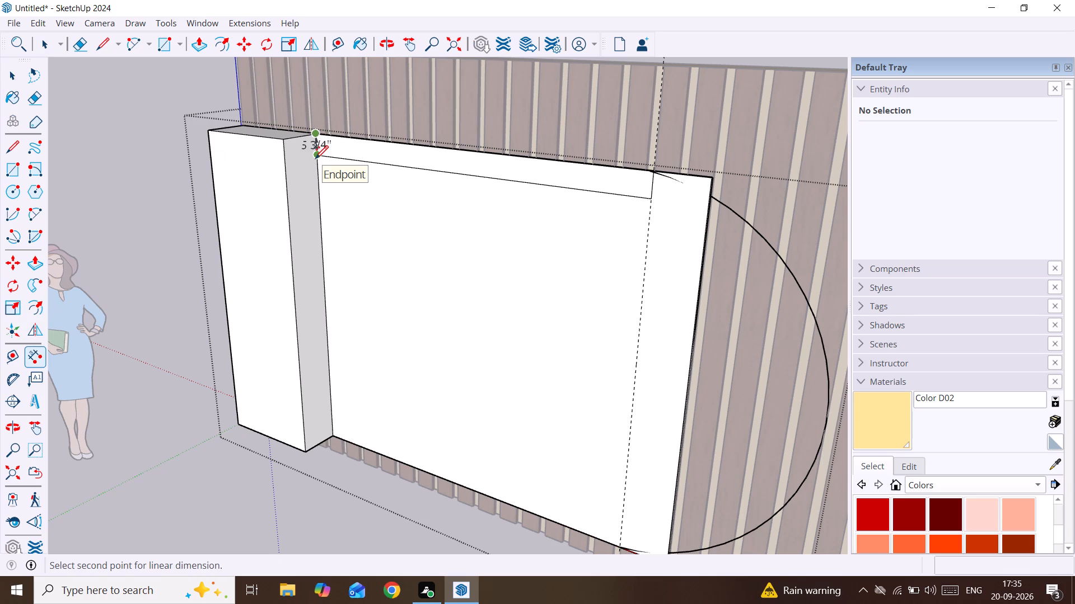
pyautogui.click(315, 158)
pyautogui.click(335, 162)
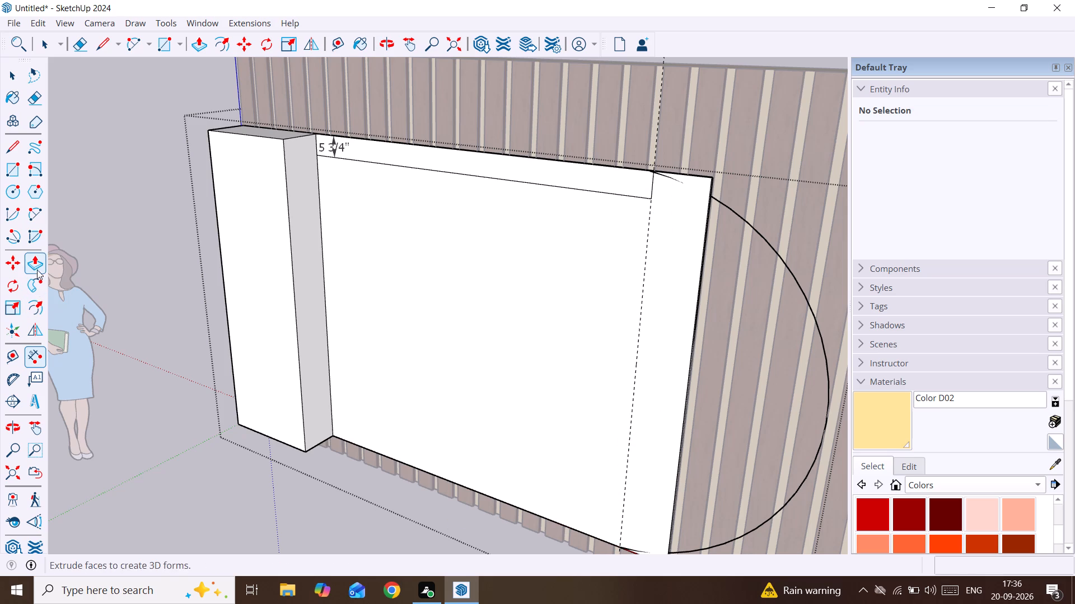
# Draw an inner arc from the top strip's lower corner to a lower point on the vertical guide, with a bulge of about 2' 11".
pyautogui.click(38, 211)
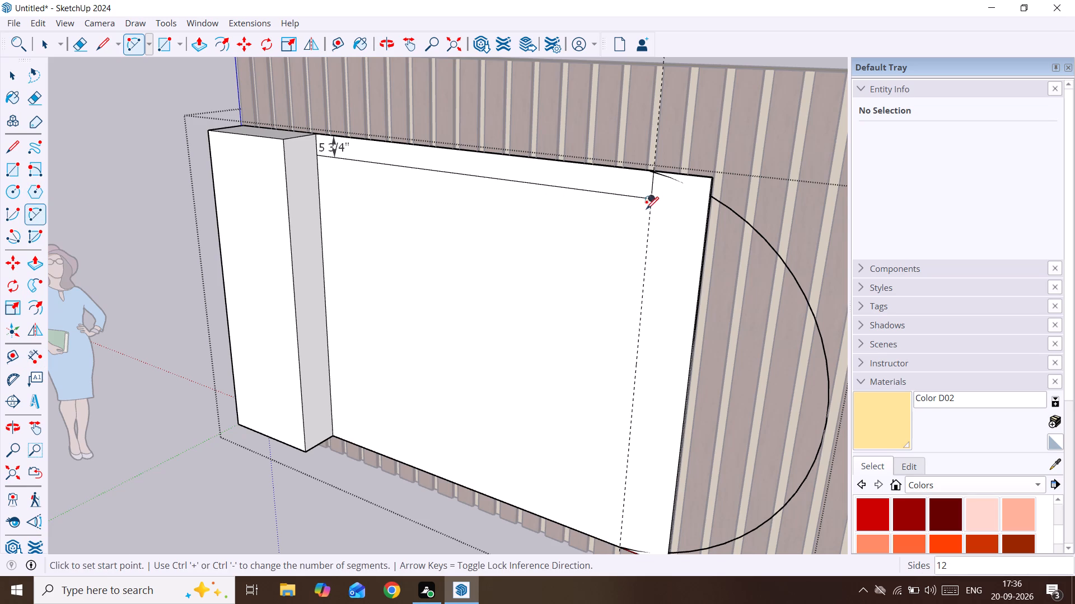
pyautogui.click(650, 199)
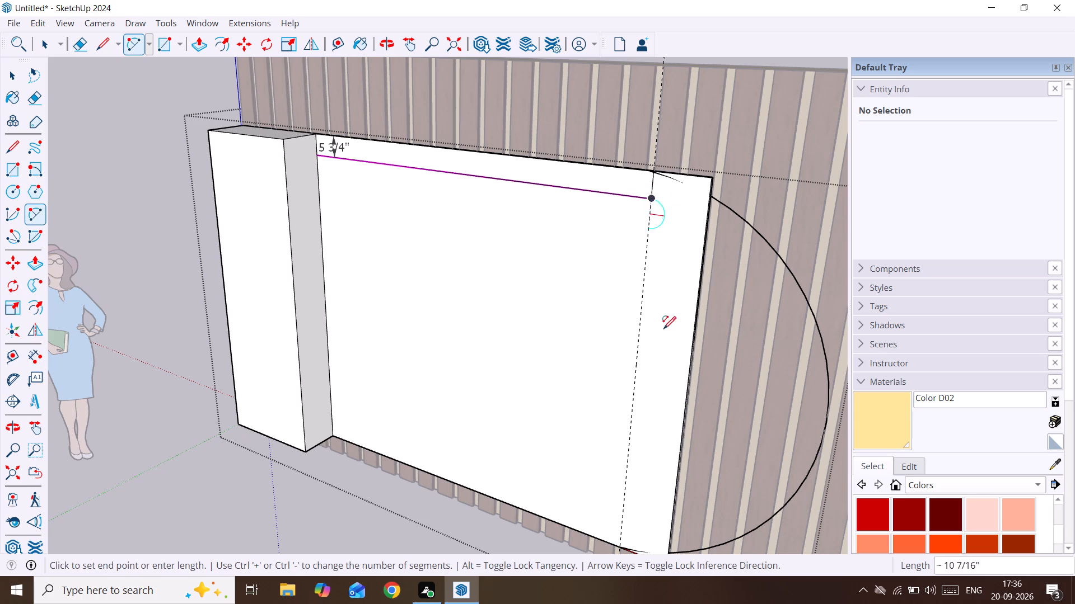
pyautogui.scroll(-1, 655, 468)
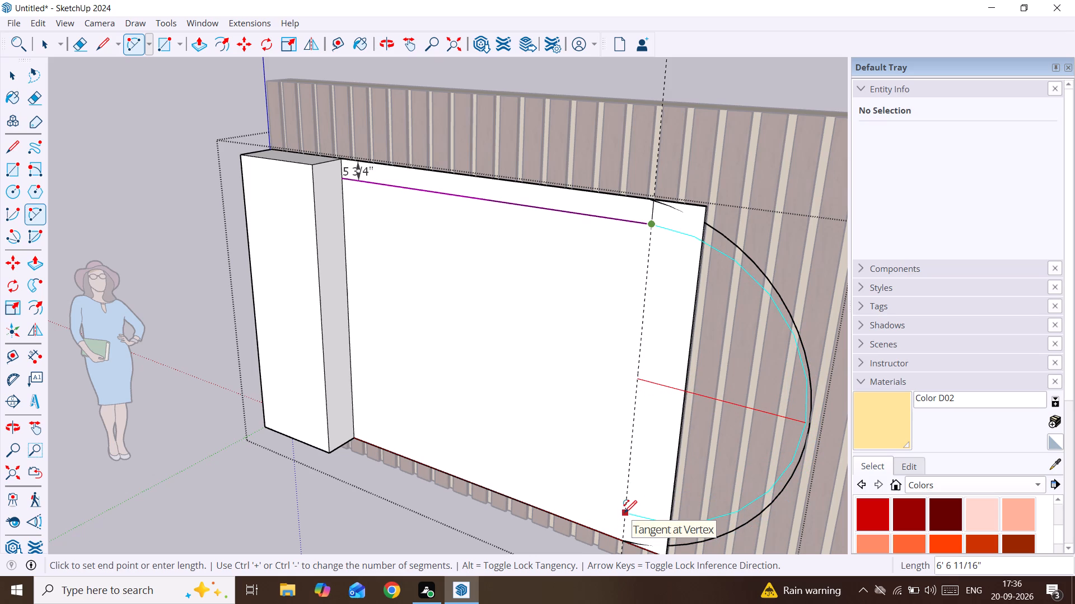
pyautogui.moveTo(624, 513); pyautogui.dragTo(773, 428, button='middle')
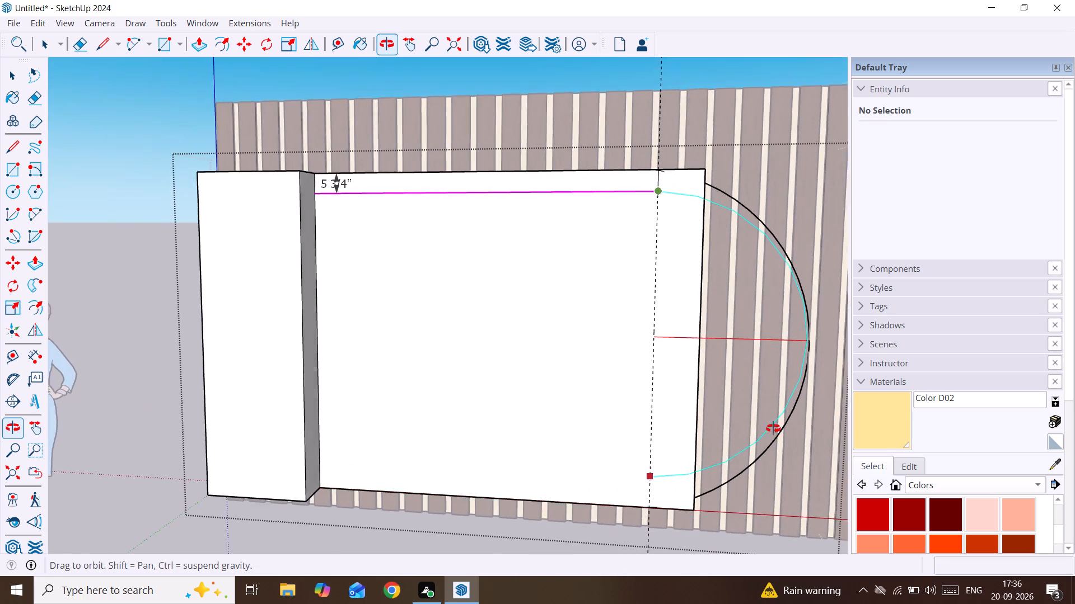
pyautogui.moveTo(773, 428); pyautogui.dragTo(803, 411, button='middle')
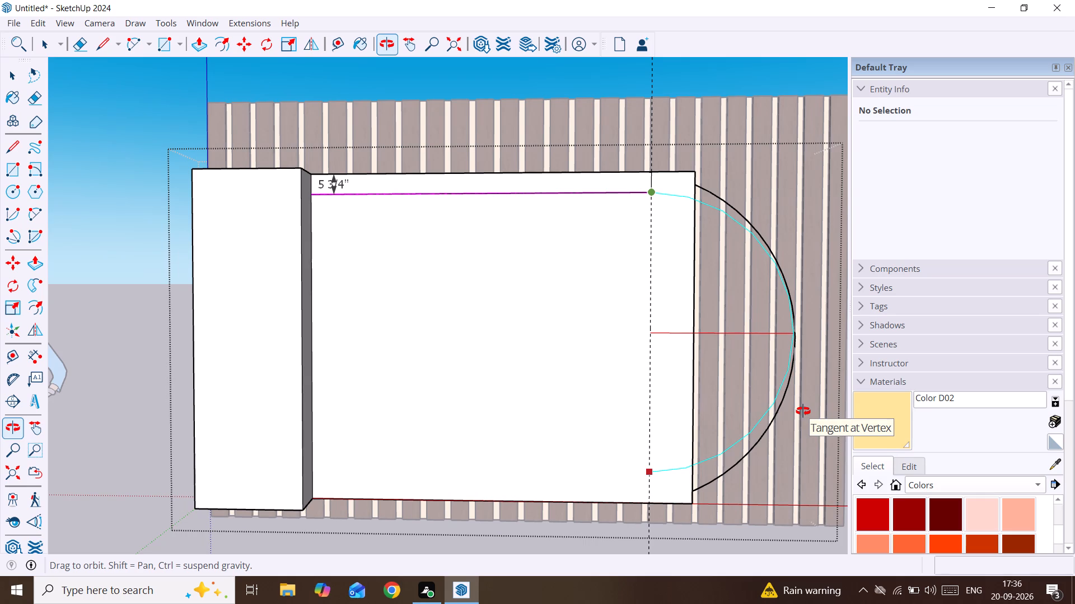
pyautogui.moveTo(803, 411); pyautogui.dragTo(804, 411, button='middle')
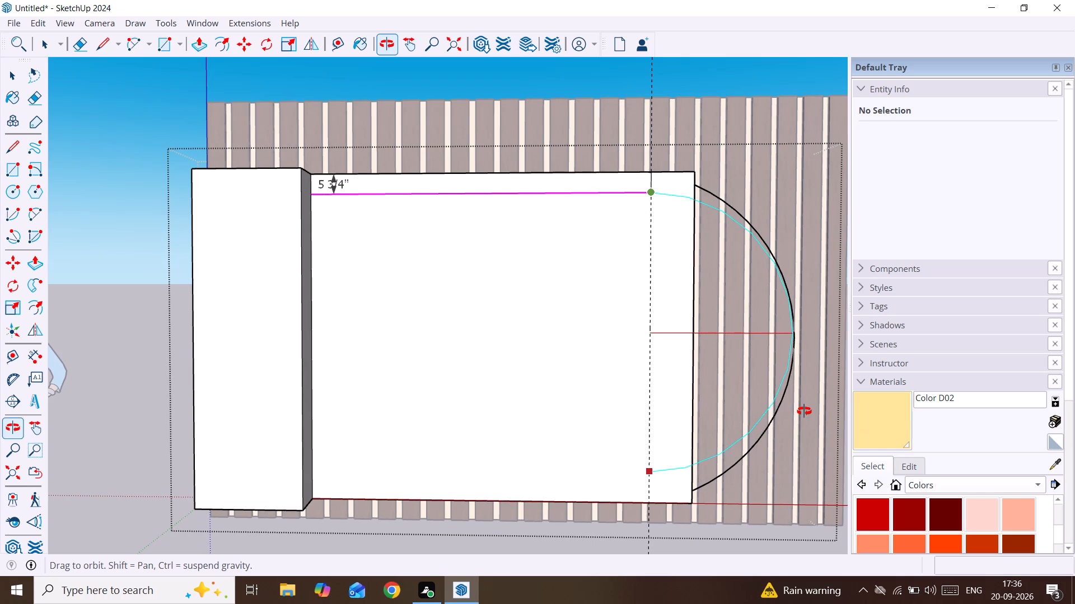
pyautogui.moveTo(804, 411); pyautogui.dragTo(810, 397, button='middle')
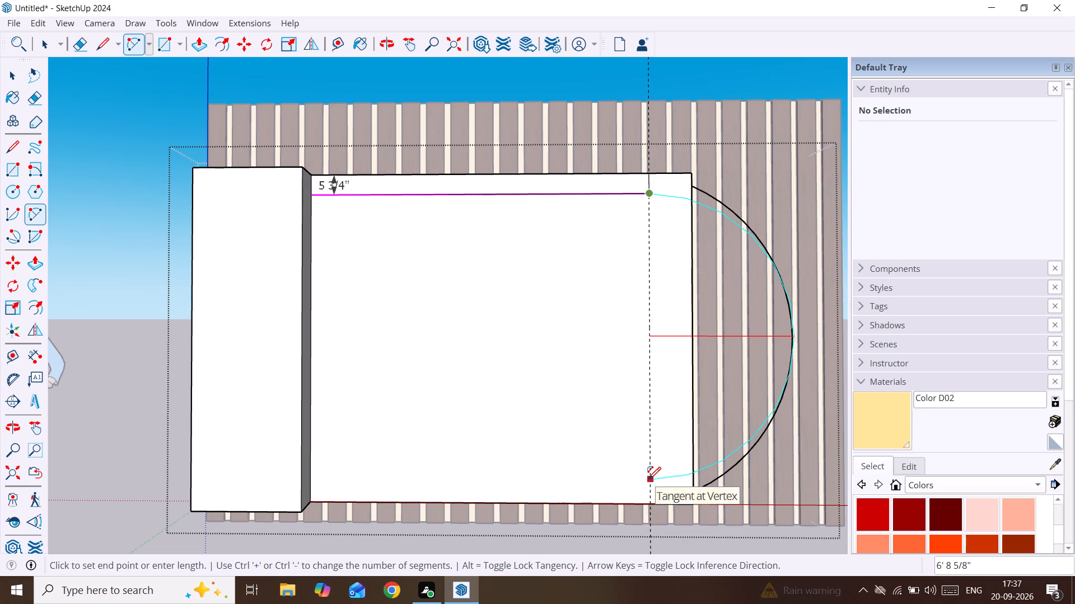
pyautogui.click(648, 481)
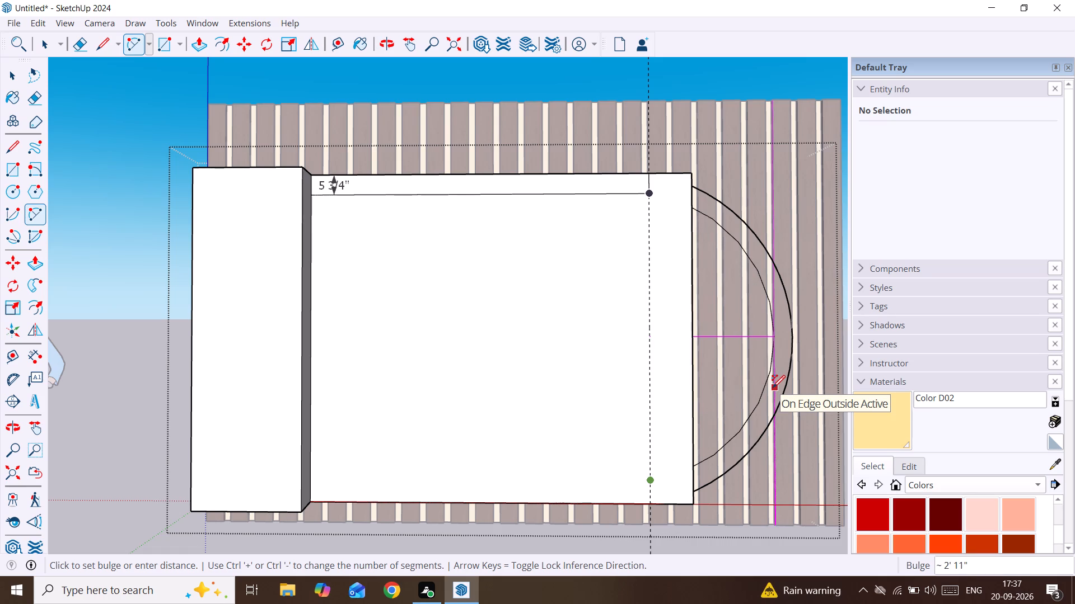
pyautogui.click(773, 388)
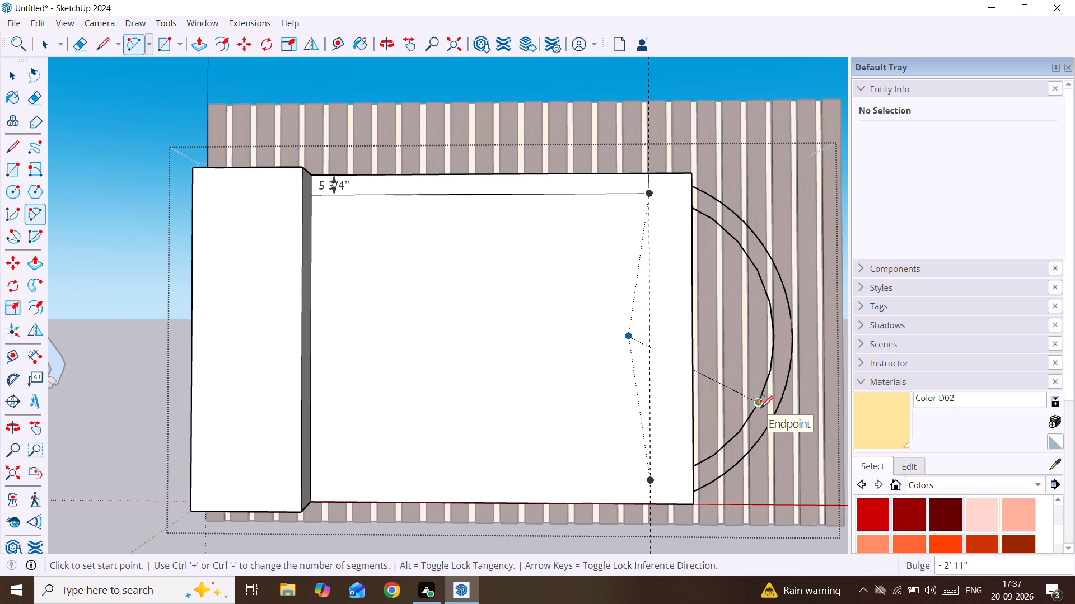
# Undo the inner arc, strip dimension, top strip, top-edge line, original end arc and vertical guide, leaving the plain panel and cabinet, and exit the group.
pyautogui.hotkey('ctrl', 'z')
pyautogui.hotkey('ctrl', 'z')
pyautogui.hotkey('ctrl', 'z')
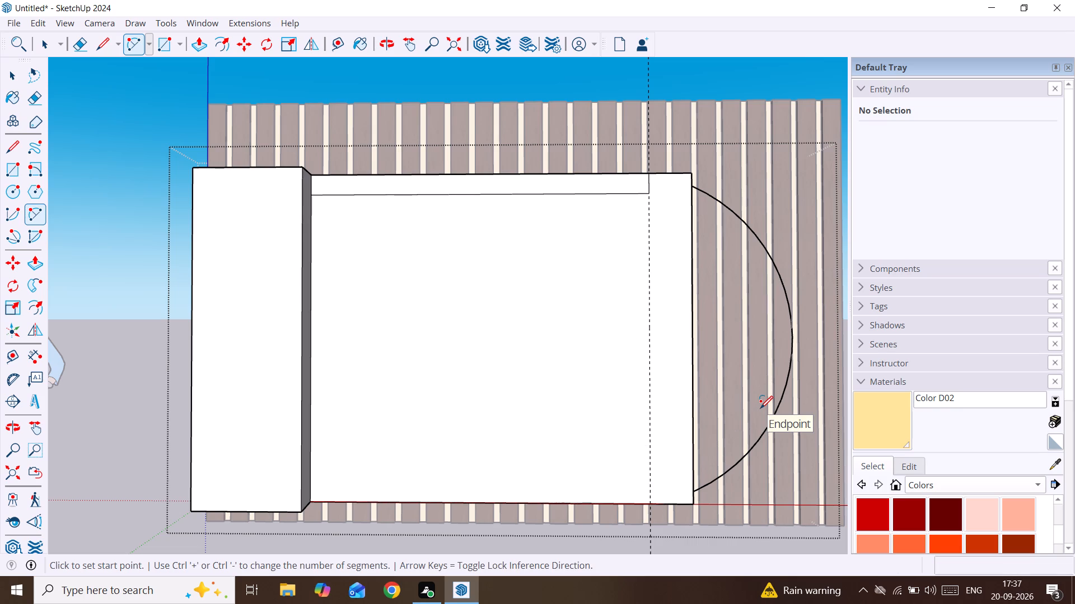
pyautogui.hotkey('ctrl', 'z')
pyautogui.hotkey('ctrl', 'z')
pyautogui.hotkey('ctrl', 'z')
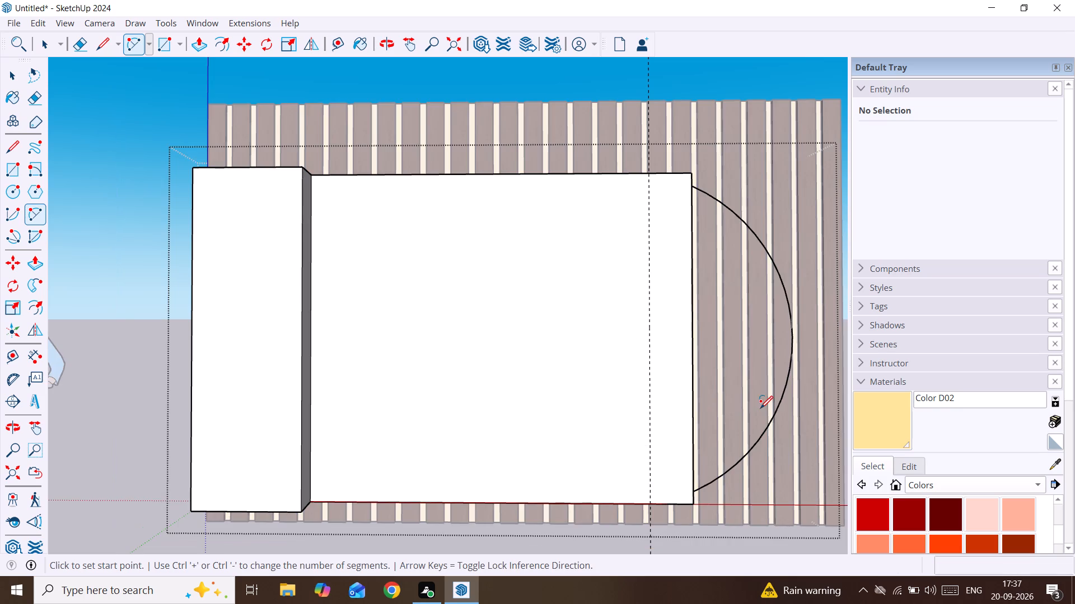
pyautogui.hotkey('ctrl', 'z')
pyautogui.hotkey('ctrl', 'z')
pyautogui.hotkey('ctrl', 'z')
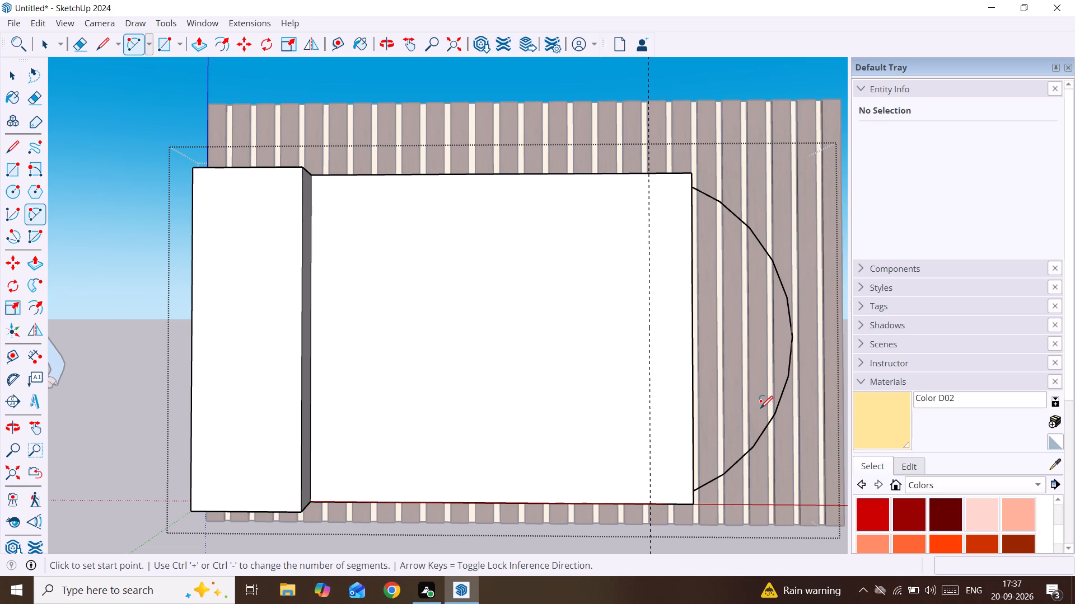
pyautogui.hotkey('ctrl', 'z')
pyautogui.hotkey('ctrl', 'z')
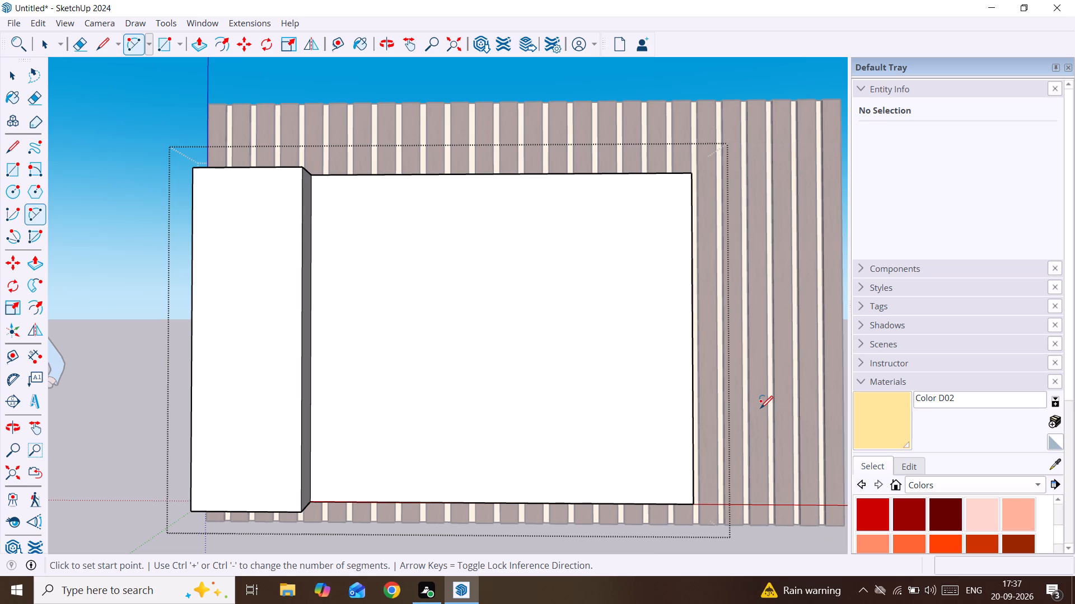
pyautogui.press('space')
pyautogui.click(798, 101)
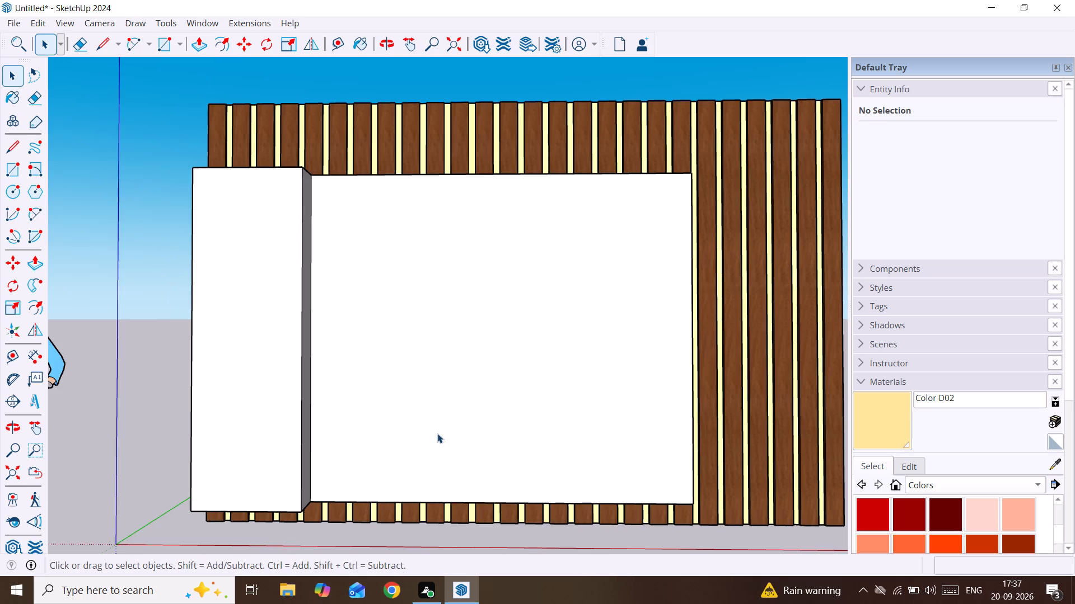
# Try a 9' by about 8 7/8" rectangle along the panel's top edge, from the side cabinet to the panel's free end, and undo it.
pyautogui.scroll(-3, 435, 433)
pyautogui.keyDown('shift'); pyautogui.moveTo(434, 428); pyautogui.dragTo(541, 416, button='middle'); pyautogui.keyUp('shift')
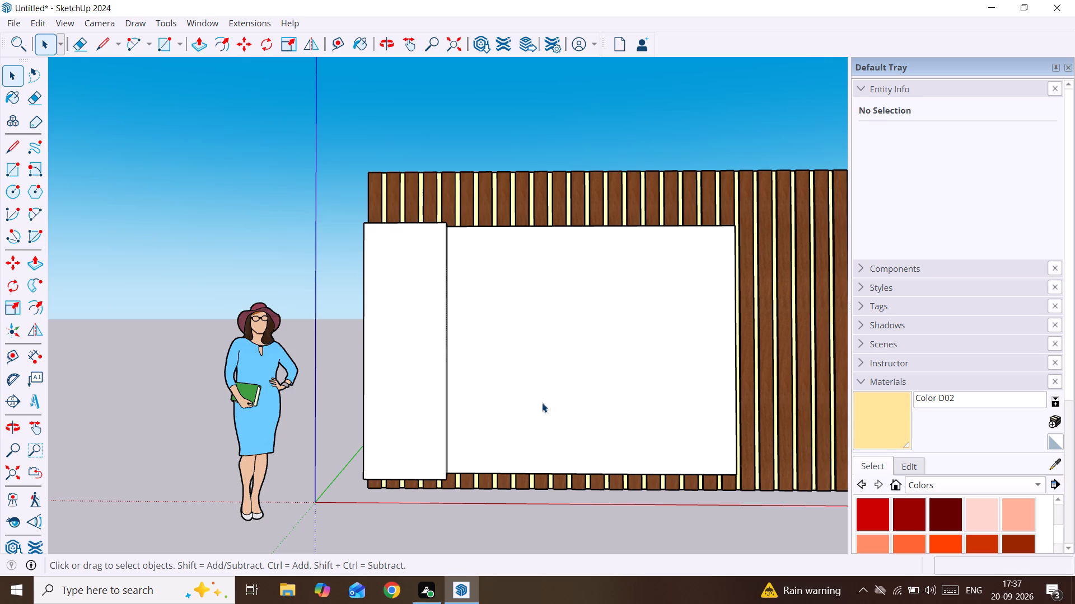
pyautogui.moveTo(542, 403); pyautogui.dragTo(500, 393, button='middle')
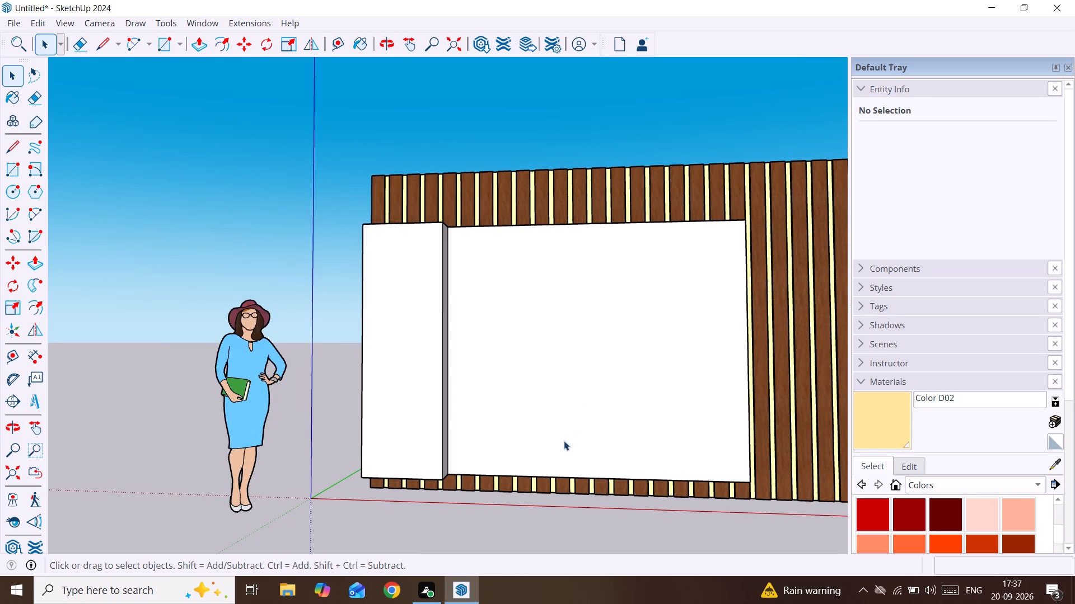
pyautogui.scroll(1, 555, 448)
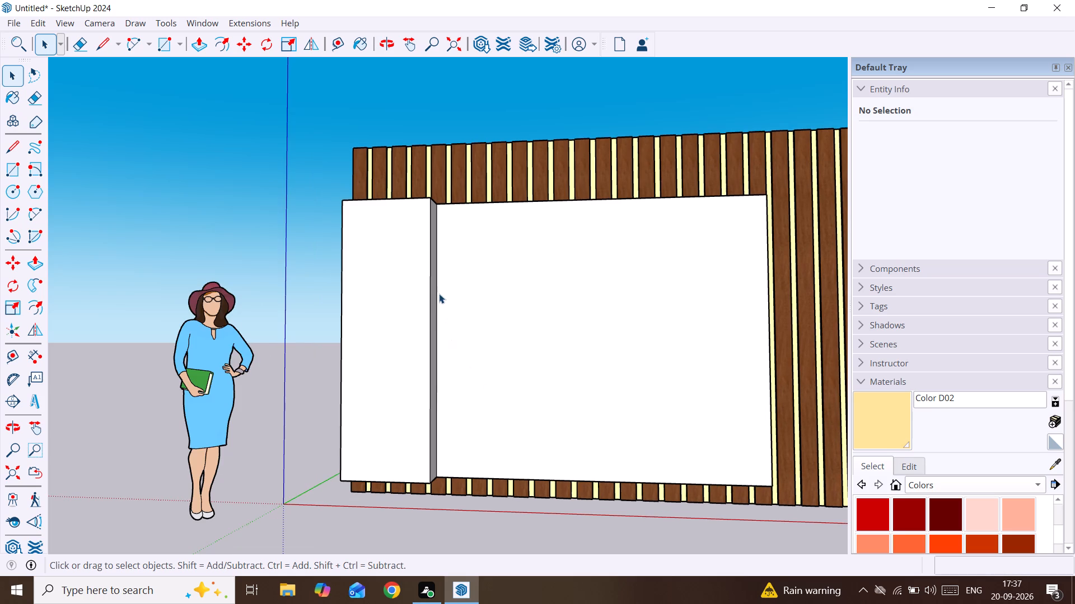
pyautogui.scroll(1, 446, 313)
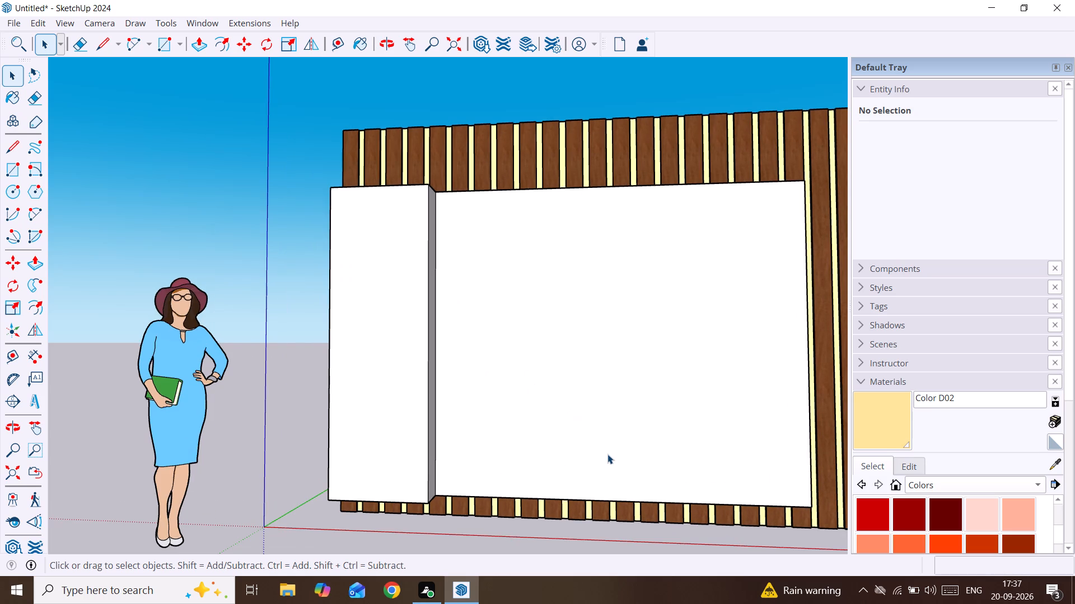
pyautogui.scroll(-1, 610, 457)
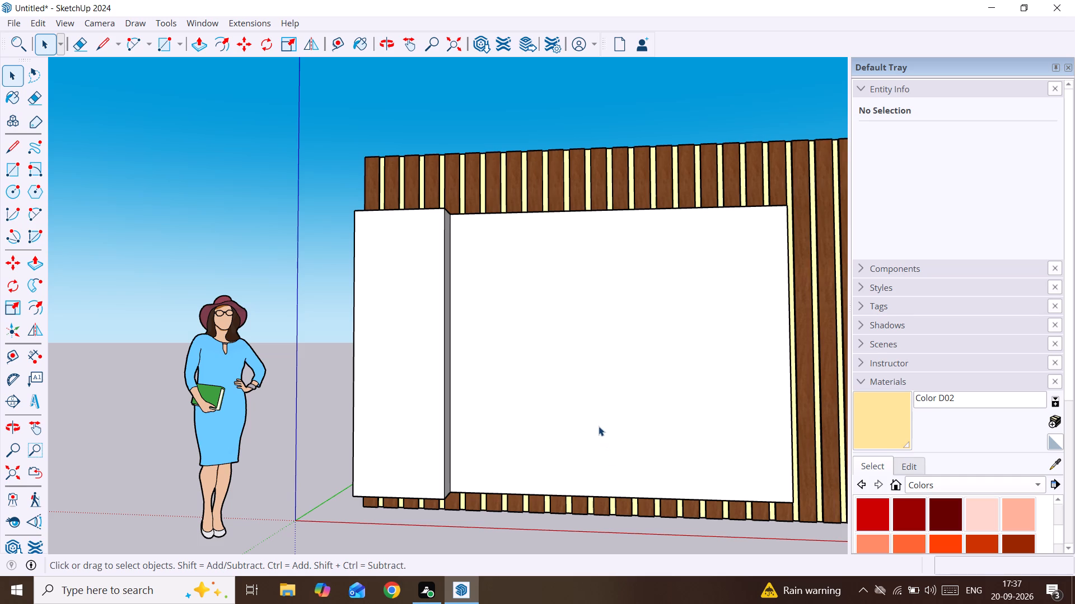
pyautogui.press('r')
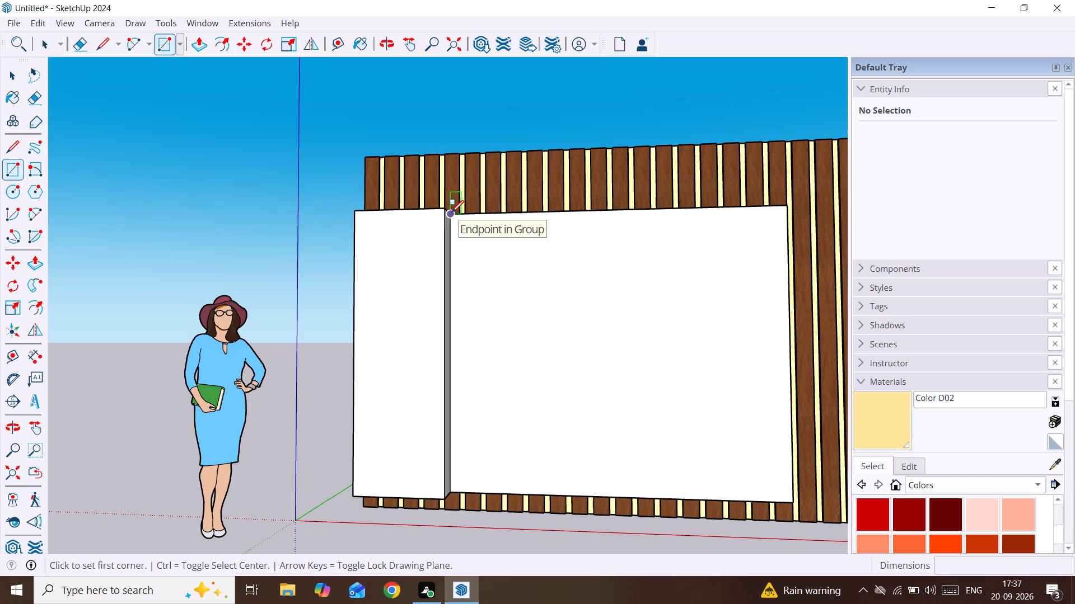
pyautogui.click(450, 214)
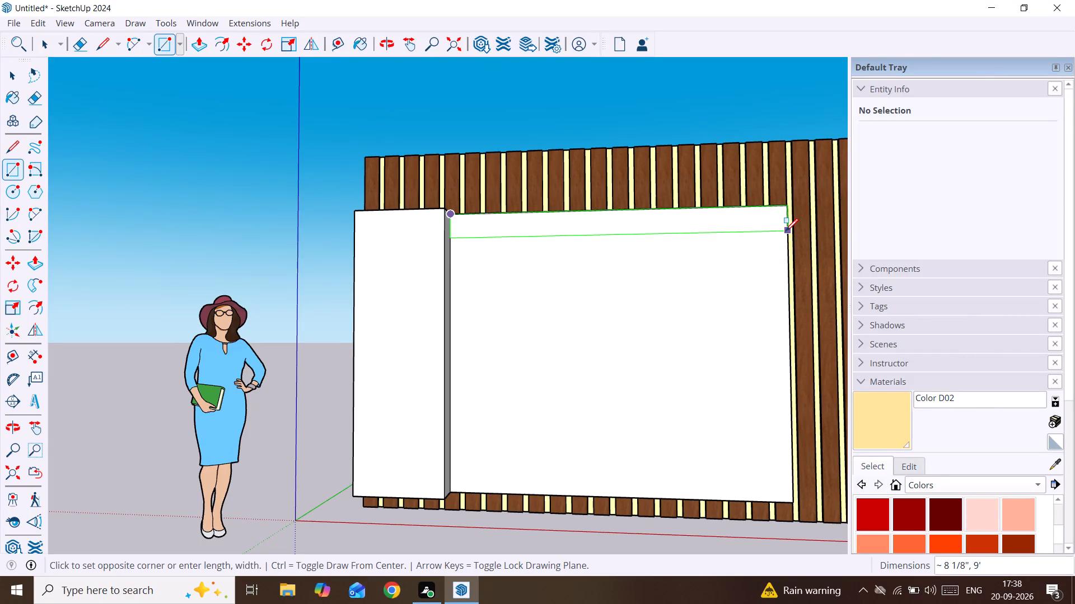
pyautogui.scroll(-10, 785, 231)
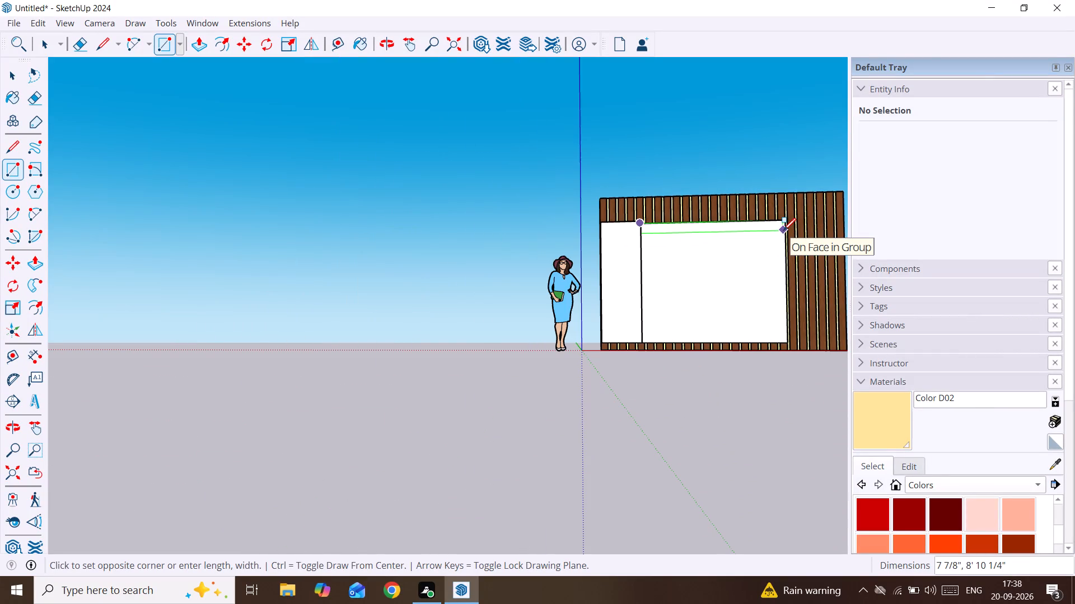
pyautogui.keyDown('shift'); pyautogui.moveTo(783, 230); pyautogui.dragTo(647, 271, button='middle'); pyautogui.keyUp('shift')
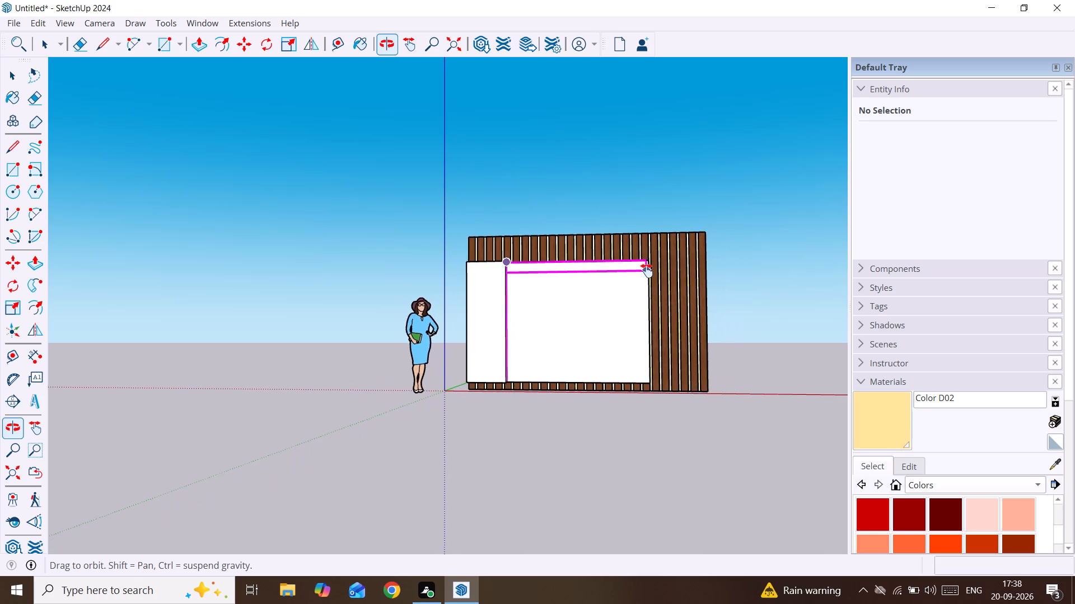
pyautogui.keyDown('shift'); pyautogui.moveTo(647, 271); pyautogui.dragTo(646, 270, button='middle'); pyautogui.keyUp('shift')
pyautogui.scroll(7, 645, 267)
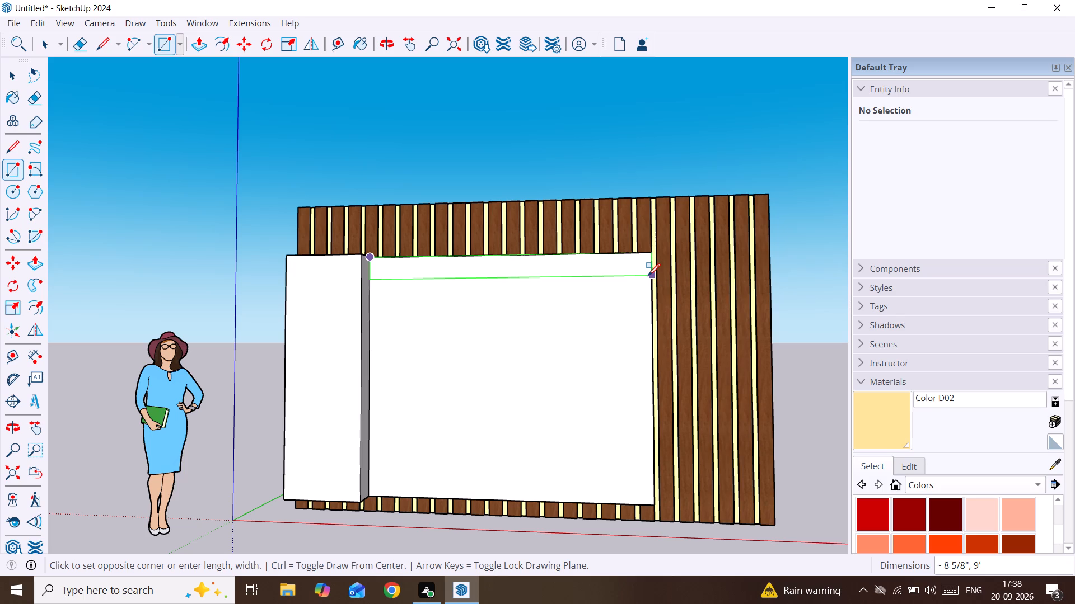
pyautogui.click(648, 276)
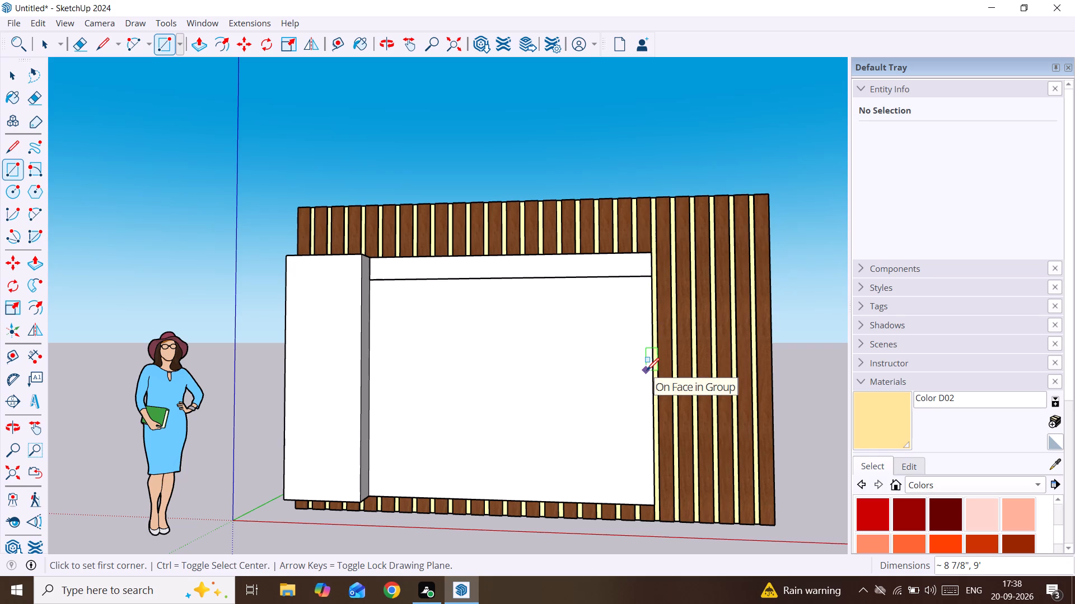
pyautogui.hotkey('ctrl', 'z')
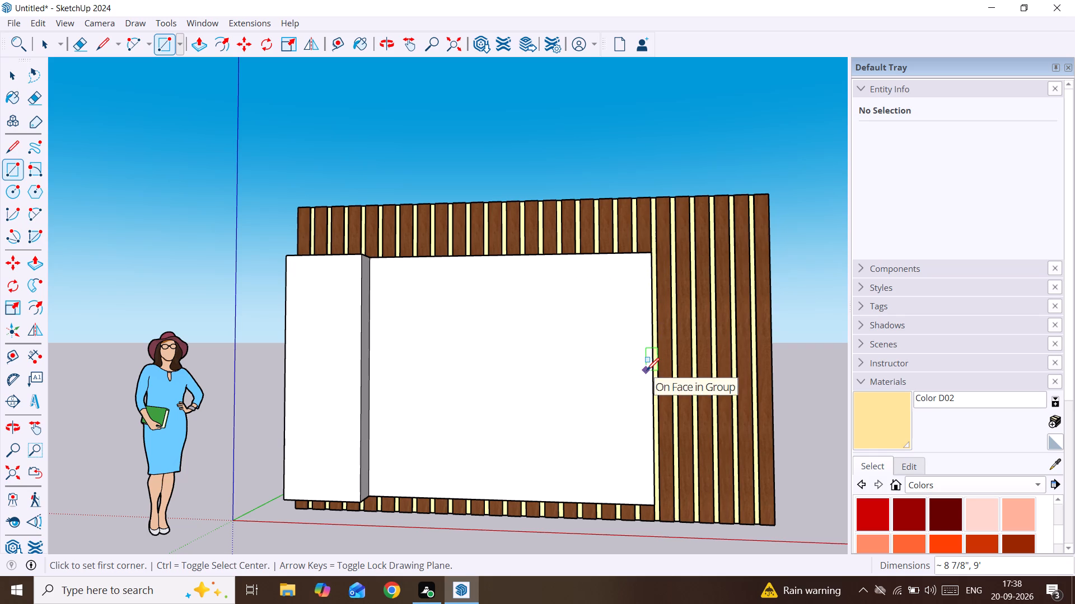
# Inside the panel group, draw an arc from the top edge to the bottom edge near the free end, bulging outward about 3' 3 5/8".
pyautogui.press('space')
pyautogui.tripleClick(590, 367)
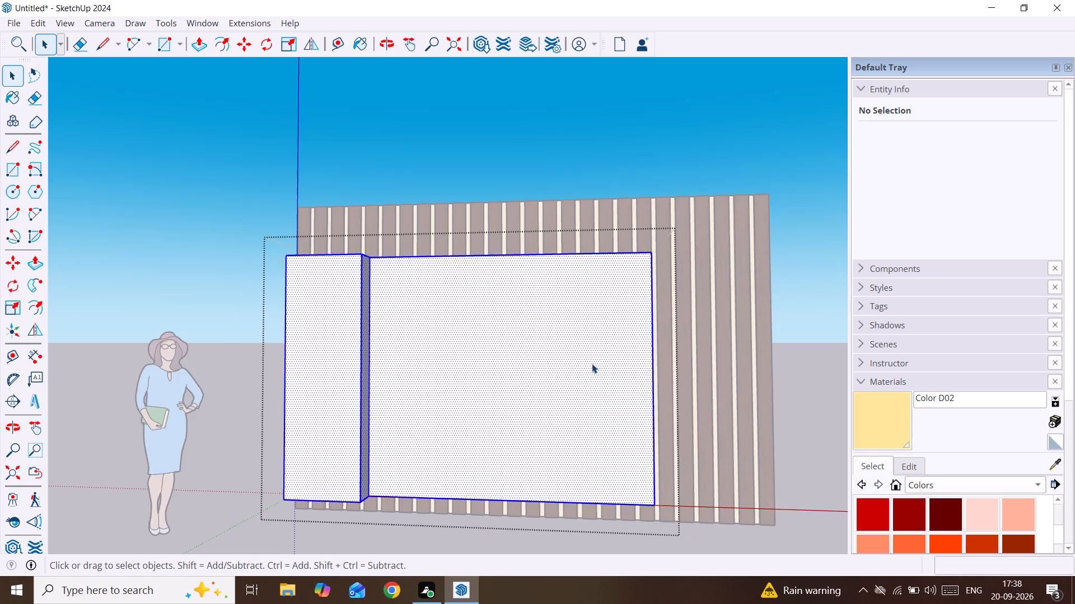
pyautogui.scroll(3, 596, 361)
pyautogui.moveTo(616, 350); pyautogui.dragTo(470, 476, button='middle')
pyautogui.scroll(4, 536, 352)
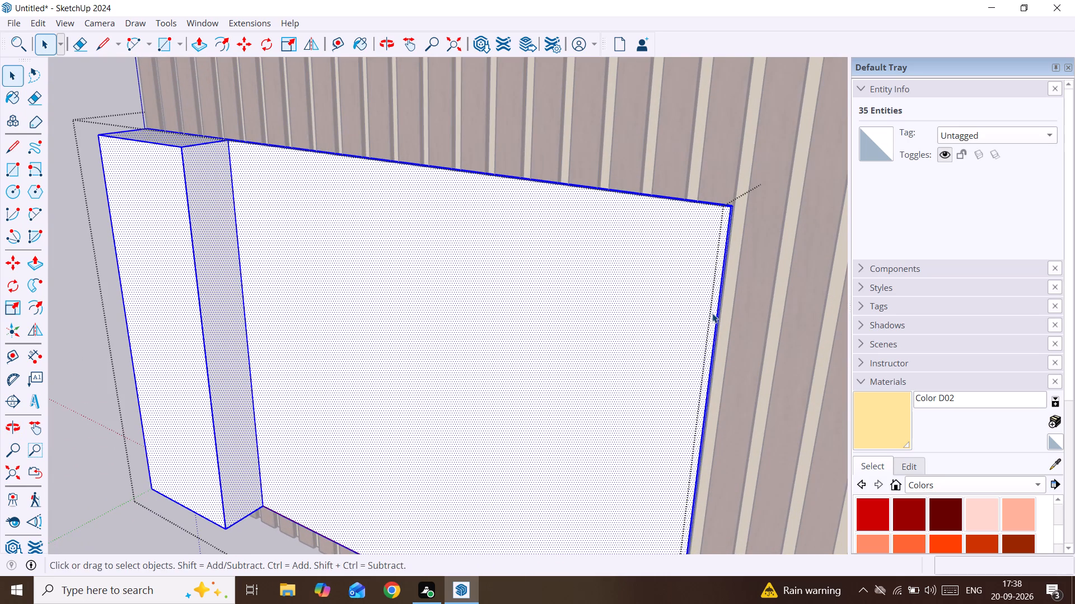
pyautogui.scroll(-11, 712, 313)
pyautogui.moveTo(690, 355); pyautogui.dragTo(708, 349, button='middle')
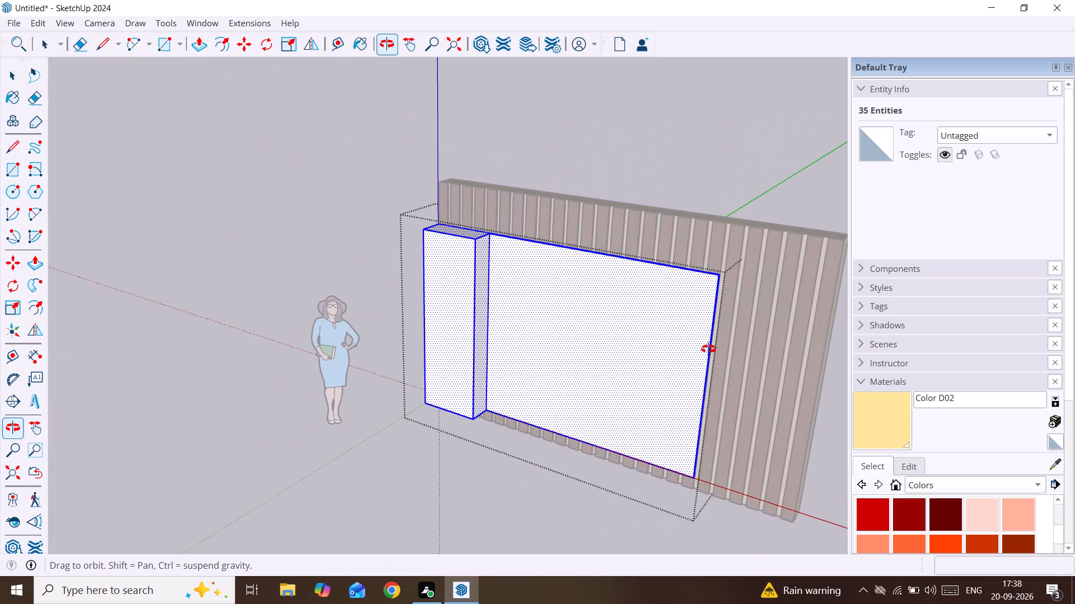
pyautogui.moveTo(708, 349); pyautogui.dragTo(816, 289, button='middle')
pyautogui.moveTo(816, 289); pyautogui.dragTo(850, 271, button='middle')
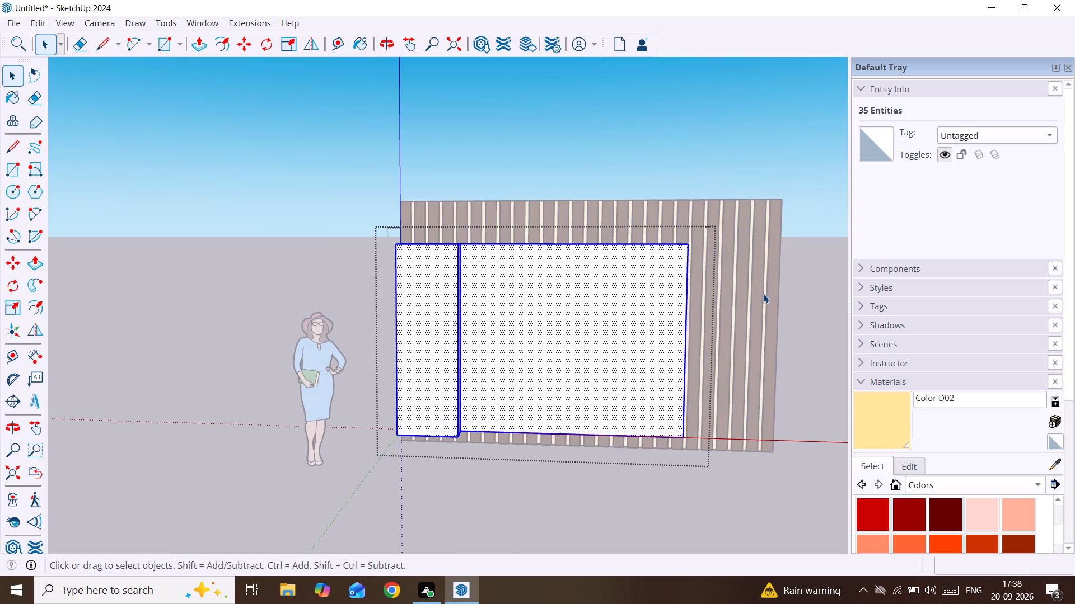
pyautogui.click(34, 208)
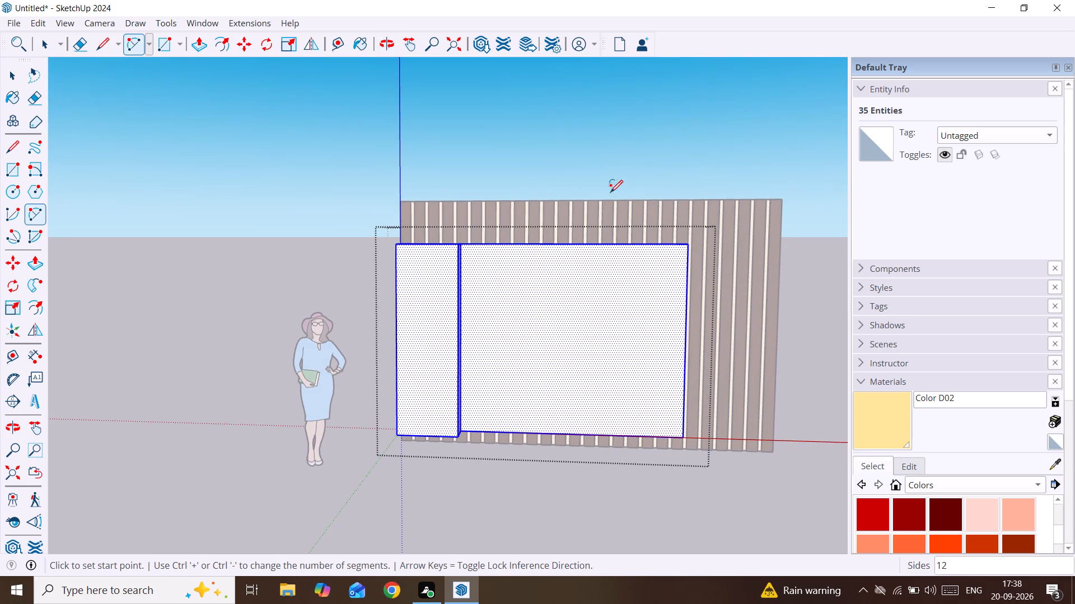
pyautogui.click(663, 243)
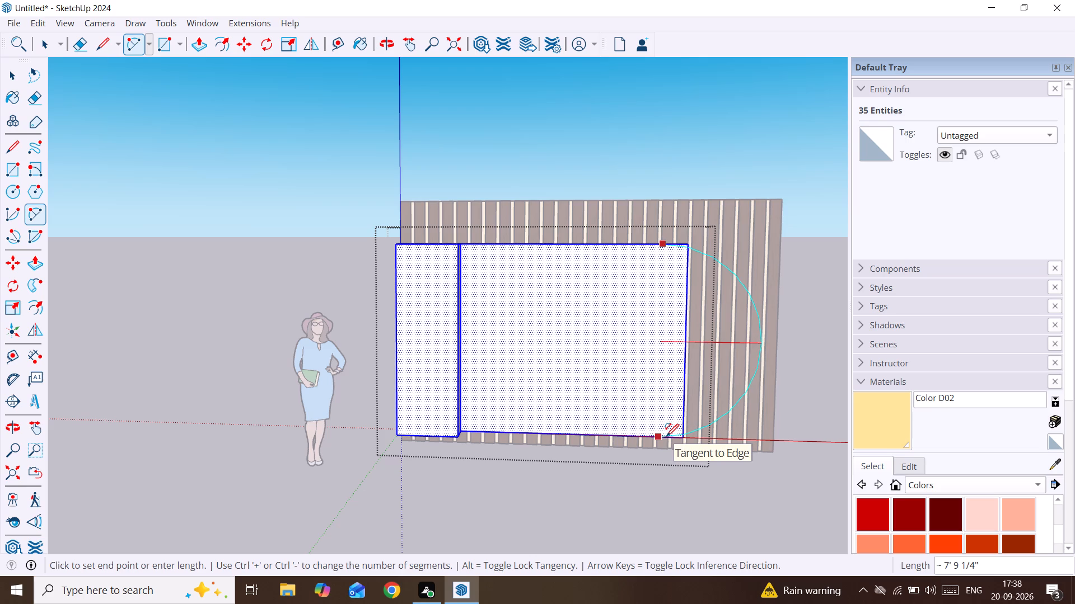
pyautogui.click(666, 436)
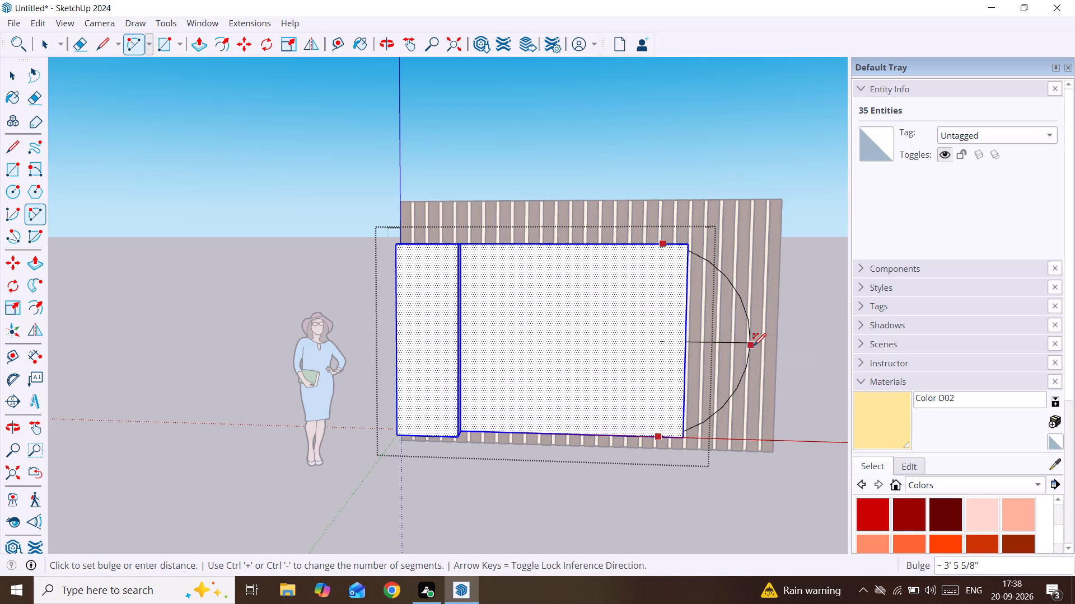
pyautogui.click(744, 346)
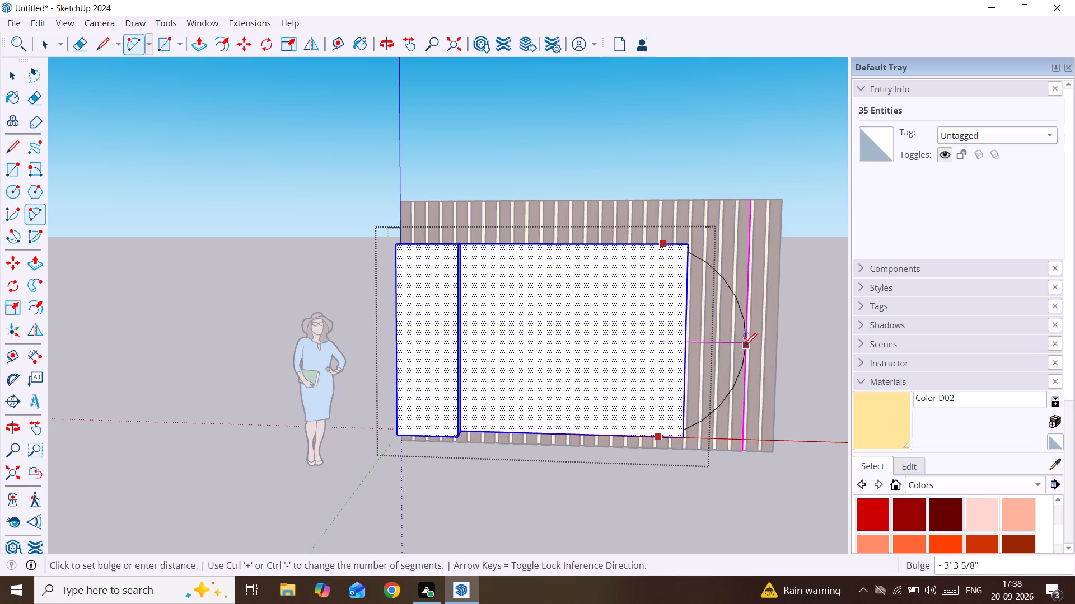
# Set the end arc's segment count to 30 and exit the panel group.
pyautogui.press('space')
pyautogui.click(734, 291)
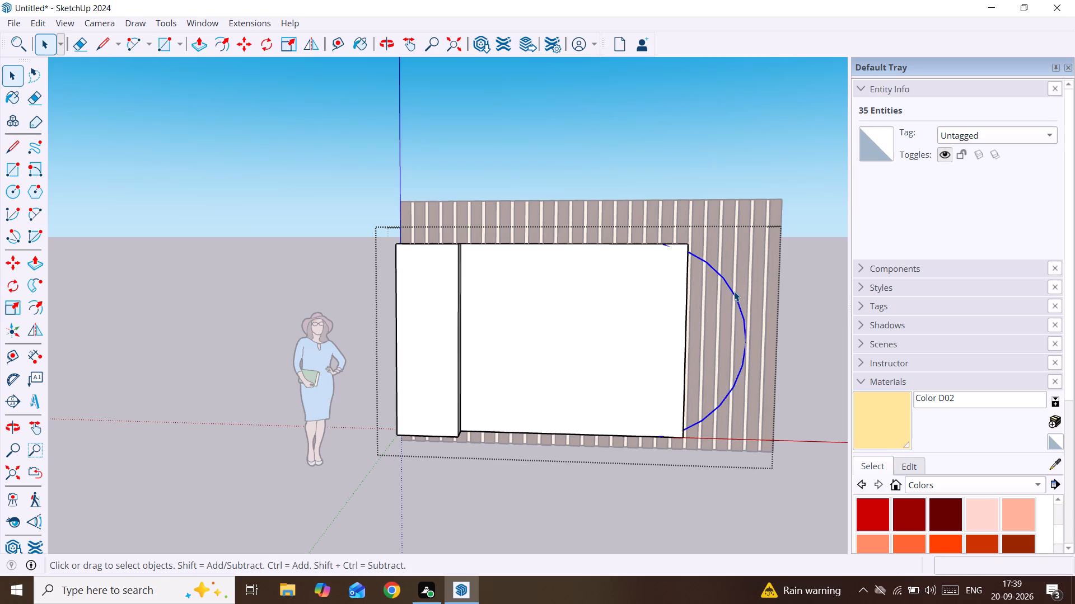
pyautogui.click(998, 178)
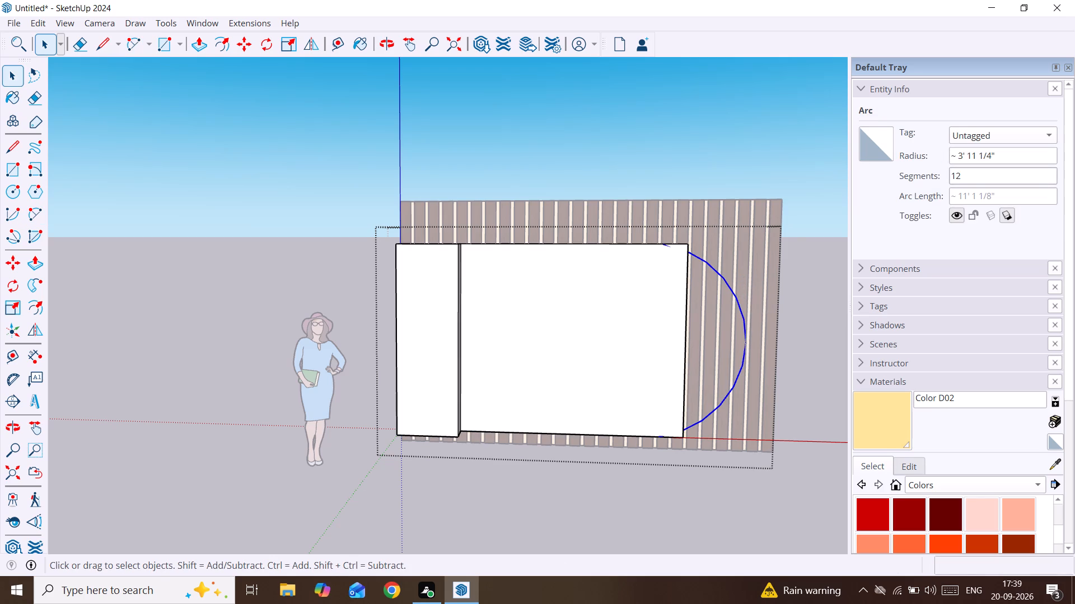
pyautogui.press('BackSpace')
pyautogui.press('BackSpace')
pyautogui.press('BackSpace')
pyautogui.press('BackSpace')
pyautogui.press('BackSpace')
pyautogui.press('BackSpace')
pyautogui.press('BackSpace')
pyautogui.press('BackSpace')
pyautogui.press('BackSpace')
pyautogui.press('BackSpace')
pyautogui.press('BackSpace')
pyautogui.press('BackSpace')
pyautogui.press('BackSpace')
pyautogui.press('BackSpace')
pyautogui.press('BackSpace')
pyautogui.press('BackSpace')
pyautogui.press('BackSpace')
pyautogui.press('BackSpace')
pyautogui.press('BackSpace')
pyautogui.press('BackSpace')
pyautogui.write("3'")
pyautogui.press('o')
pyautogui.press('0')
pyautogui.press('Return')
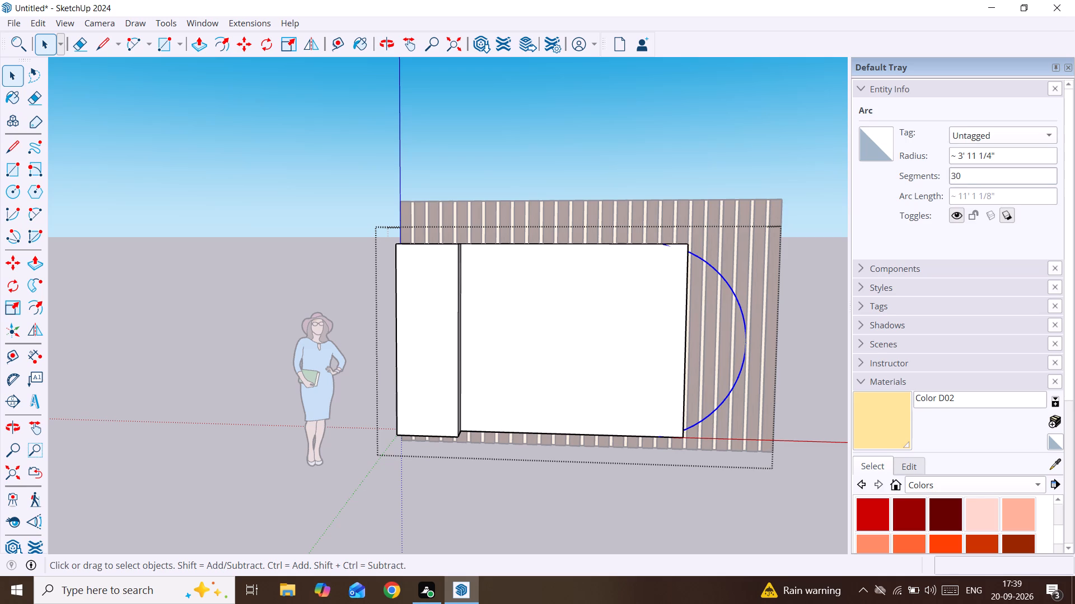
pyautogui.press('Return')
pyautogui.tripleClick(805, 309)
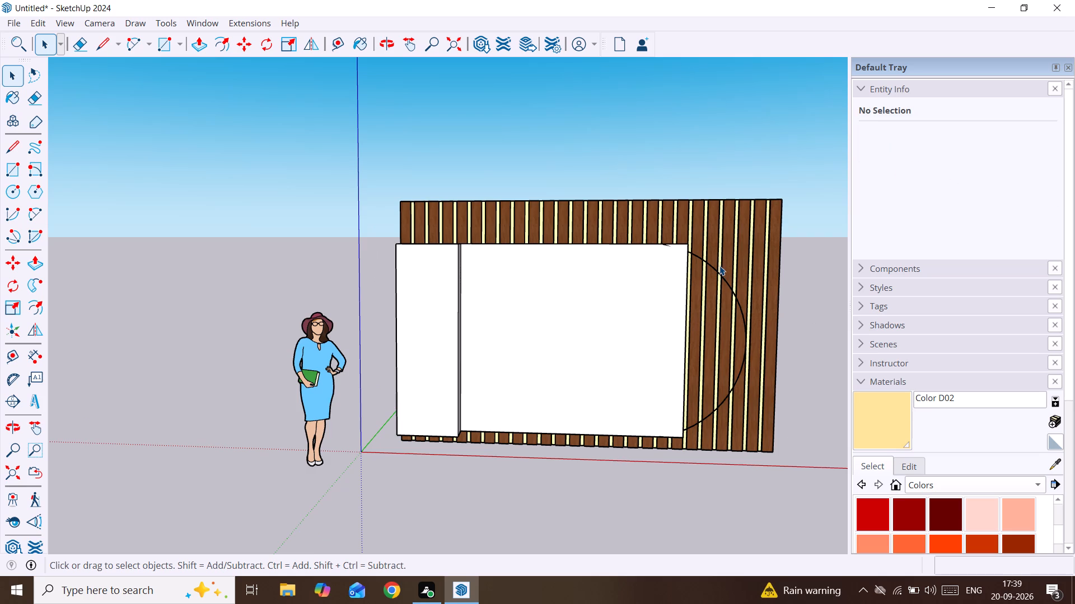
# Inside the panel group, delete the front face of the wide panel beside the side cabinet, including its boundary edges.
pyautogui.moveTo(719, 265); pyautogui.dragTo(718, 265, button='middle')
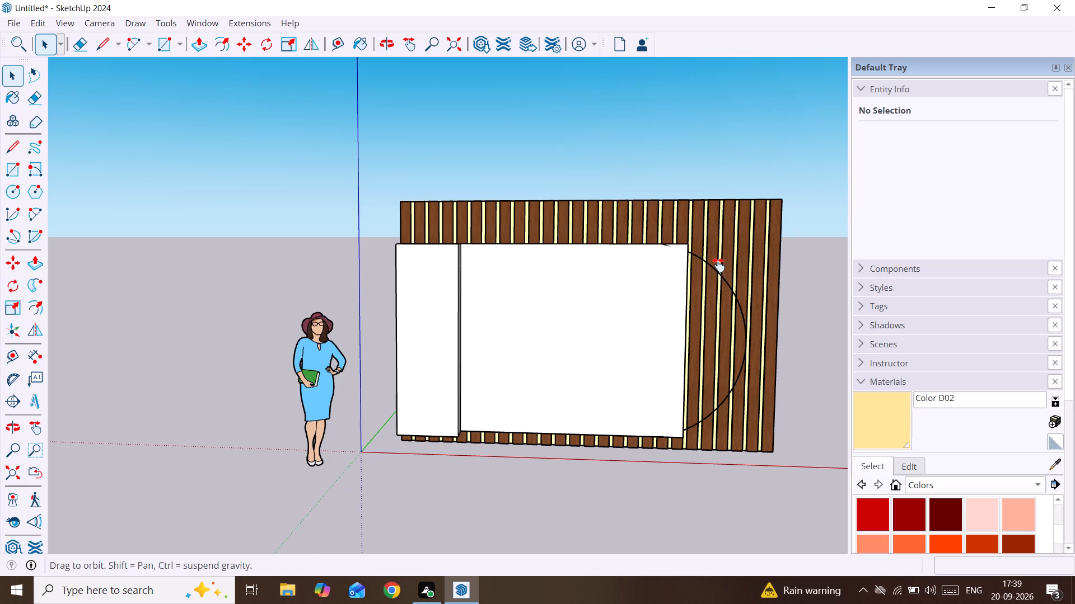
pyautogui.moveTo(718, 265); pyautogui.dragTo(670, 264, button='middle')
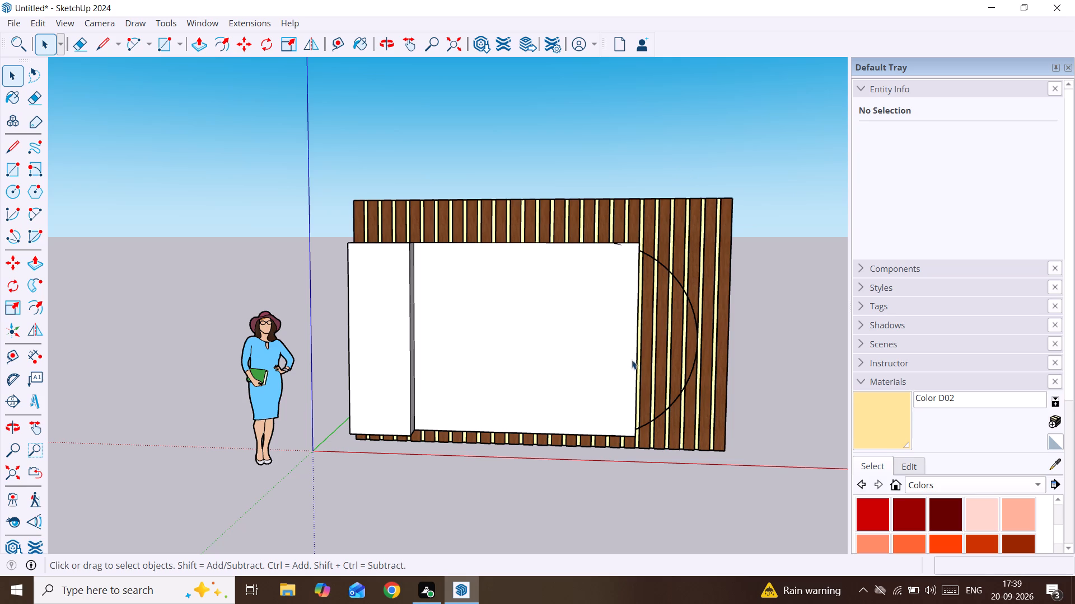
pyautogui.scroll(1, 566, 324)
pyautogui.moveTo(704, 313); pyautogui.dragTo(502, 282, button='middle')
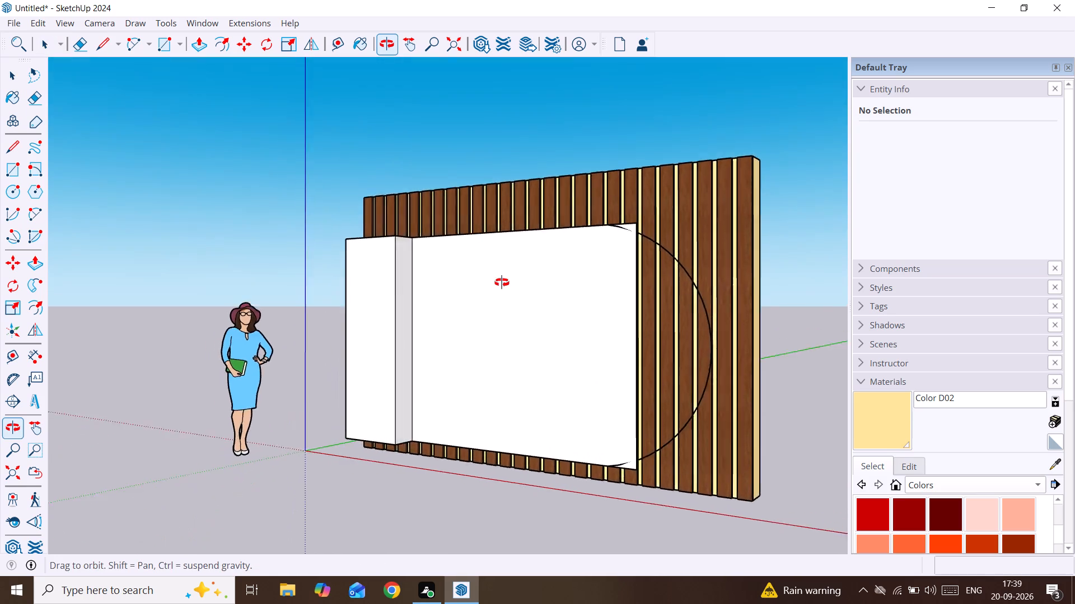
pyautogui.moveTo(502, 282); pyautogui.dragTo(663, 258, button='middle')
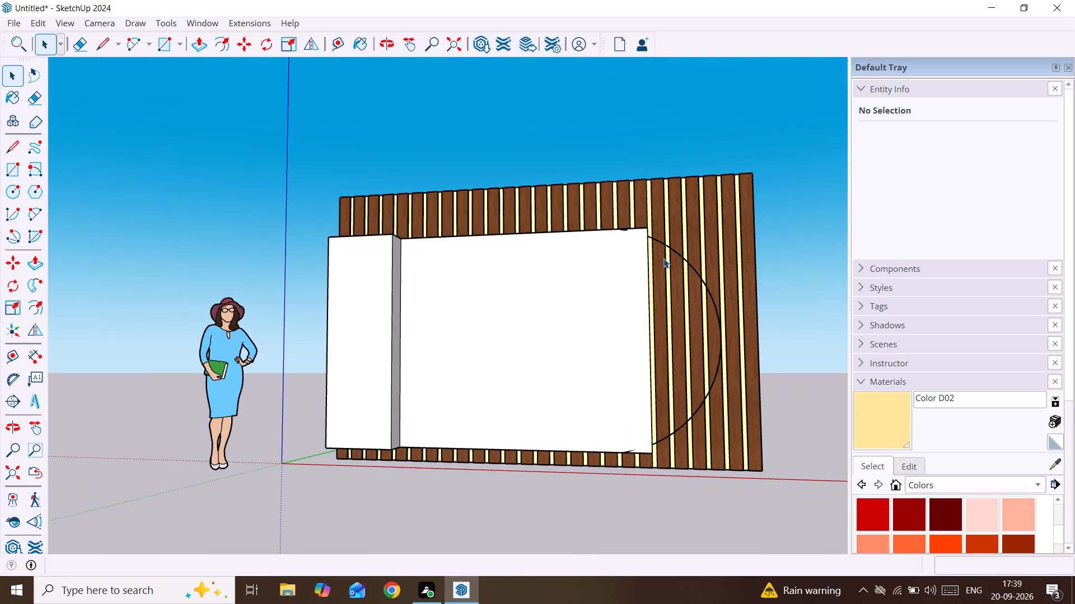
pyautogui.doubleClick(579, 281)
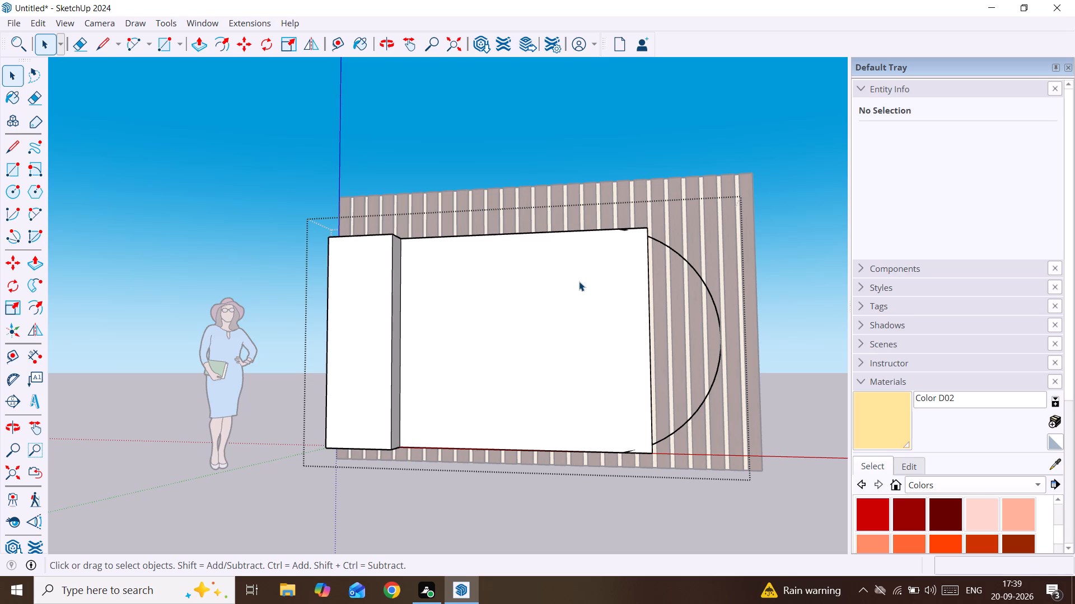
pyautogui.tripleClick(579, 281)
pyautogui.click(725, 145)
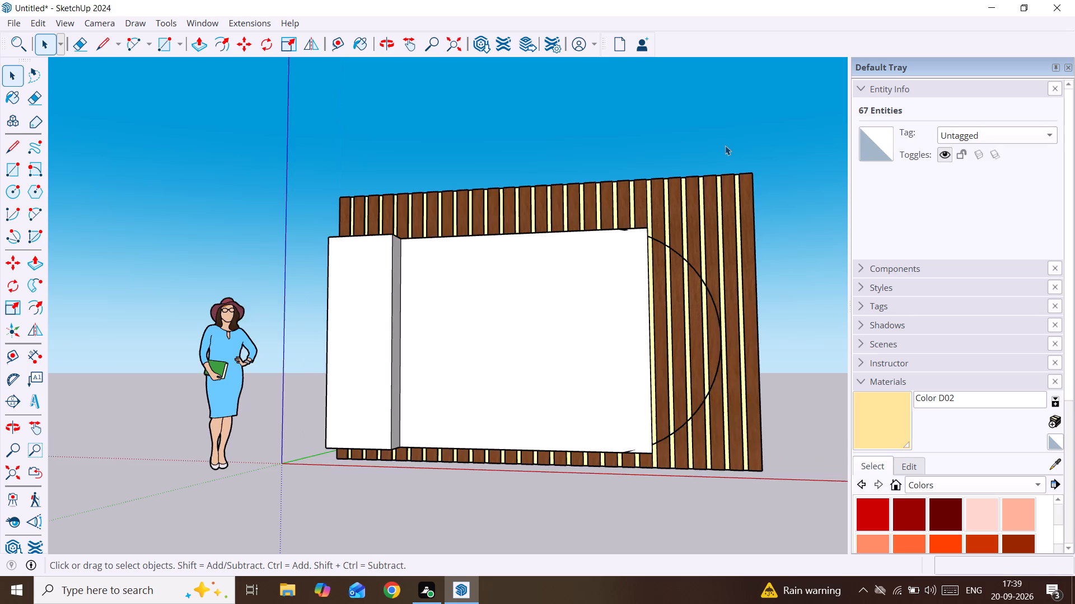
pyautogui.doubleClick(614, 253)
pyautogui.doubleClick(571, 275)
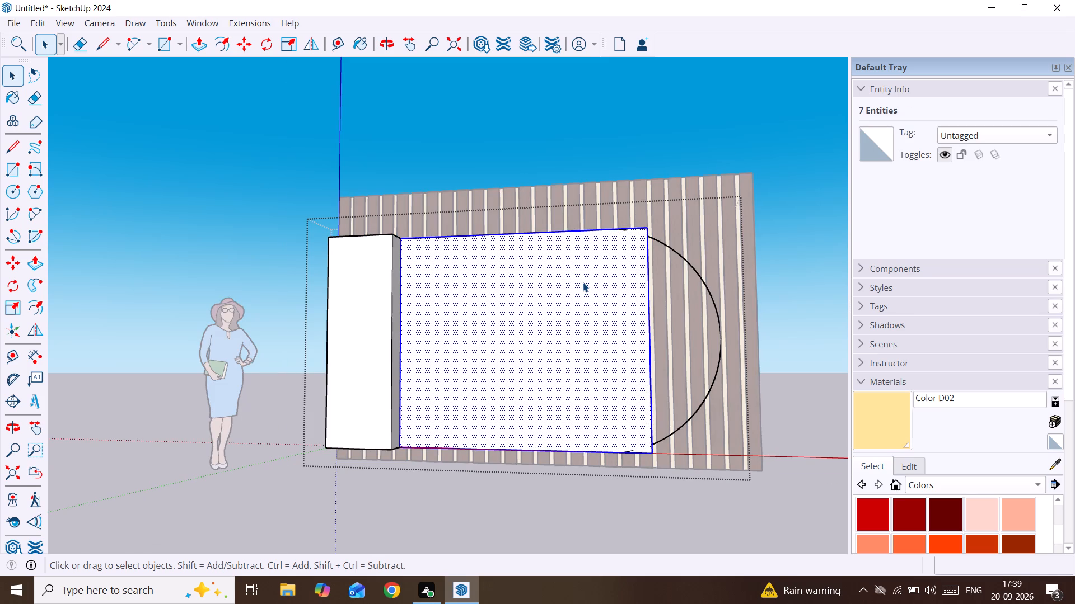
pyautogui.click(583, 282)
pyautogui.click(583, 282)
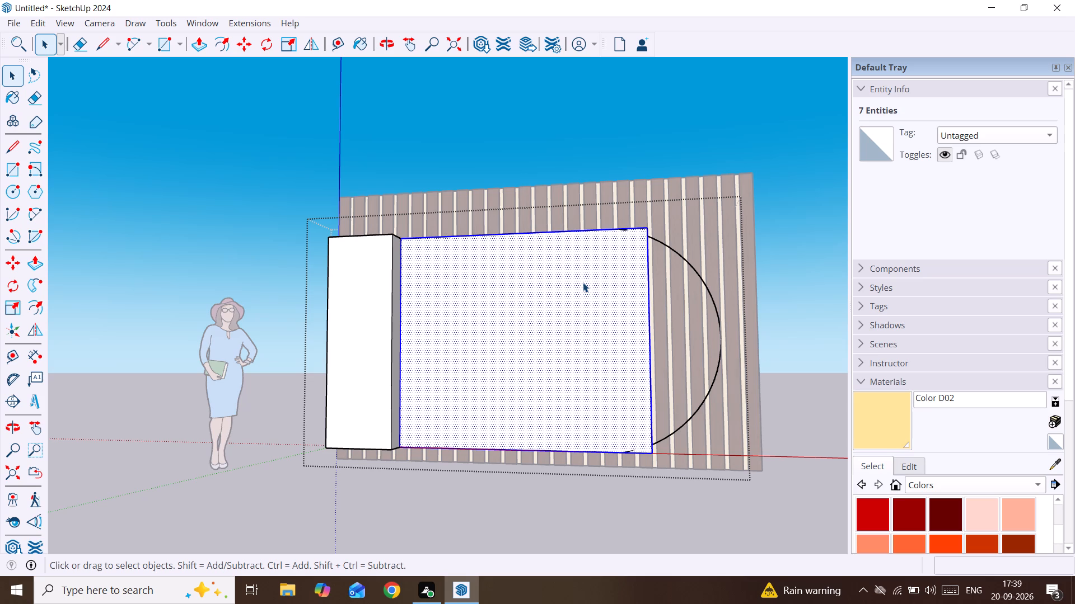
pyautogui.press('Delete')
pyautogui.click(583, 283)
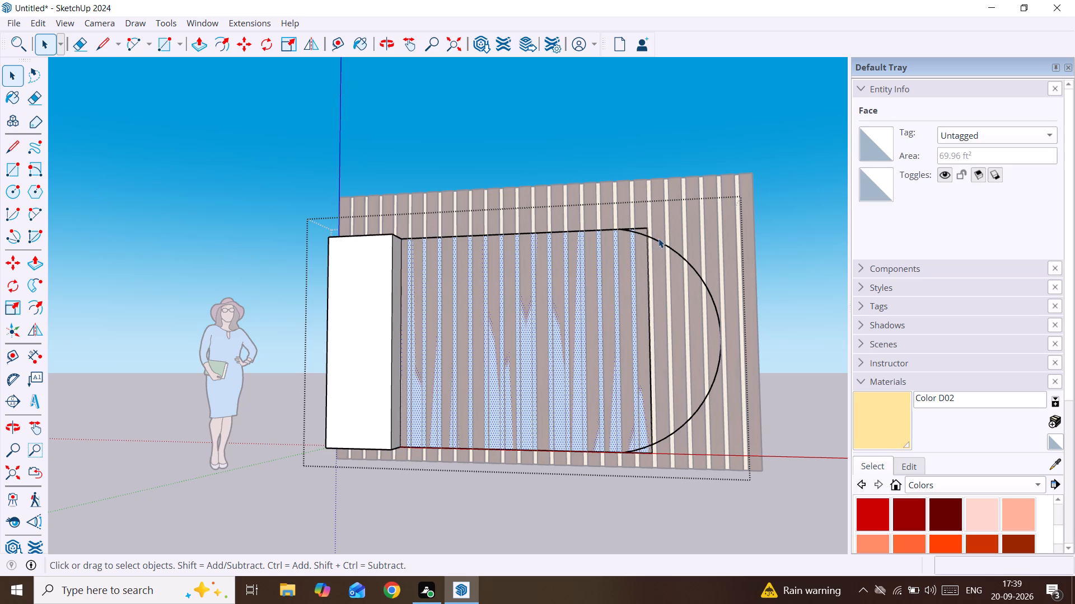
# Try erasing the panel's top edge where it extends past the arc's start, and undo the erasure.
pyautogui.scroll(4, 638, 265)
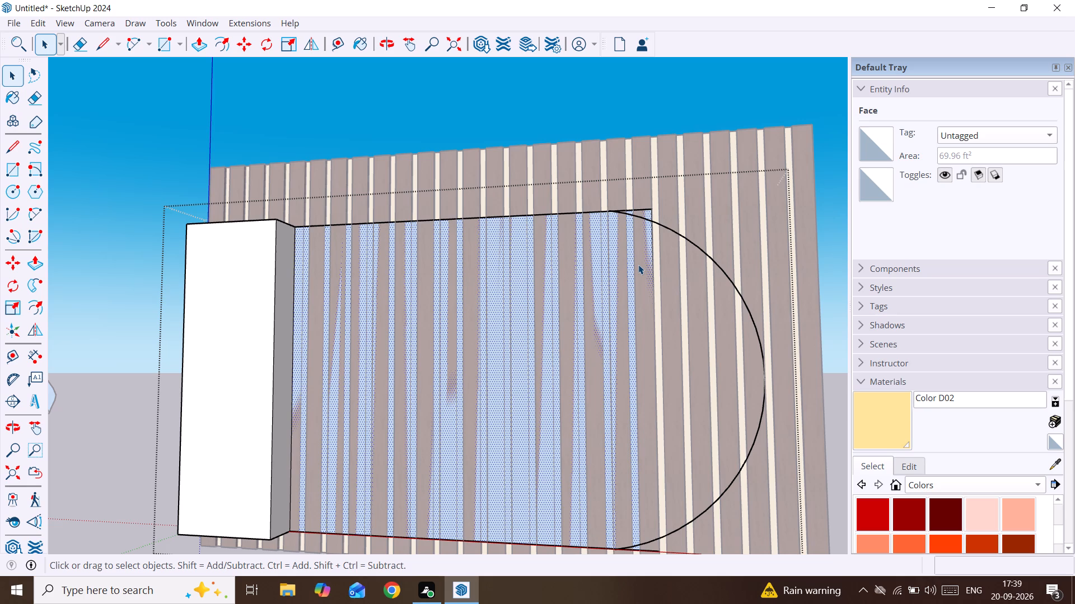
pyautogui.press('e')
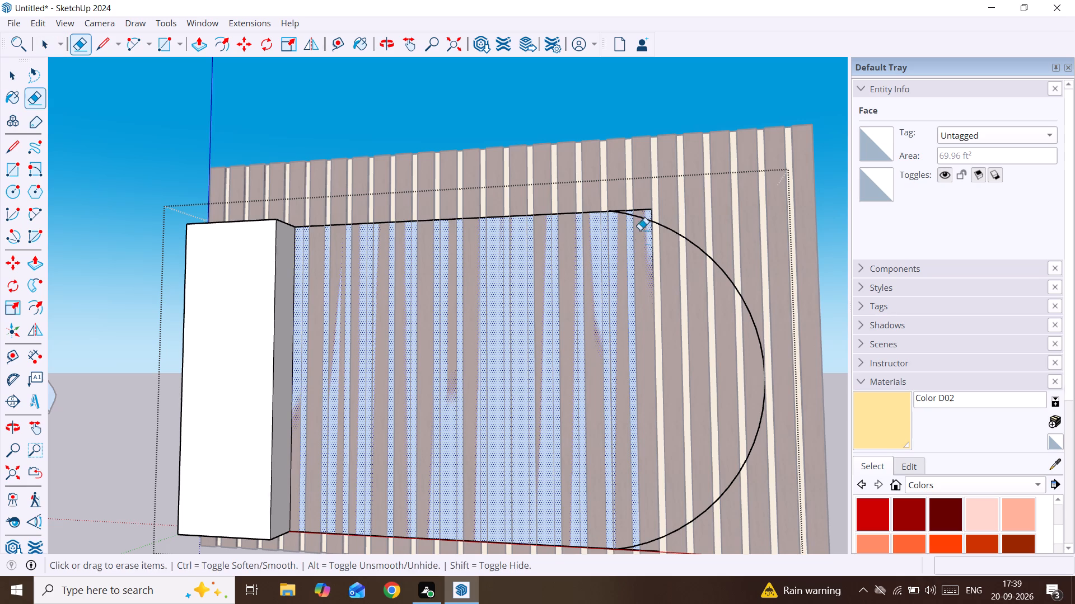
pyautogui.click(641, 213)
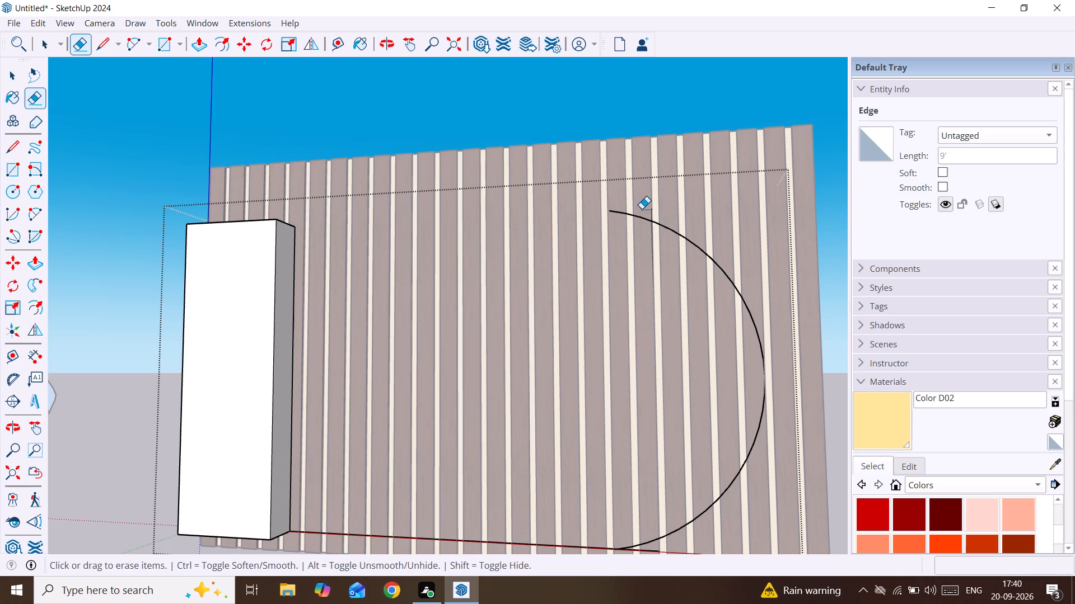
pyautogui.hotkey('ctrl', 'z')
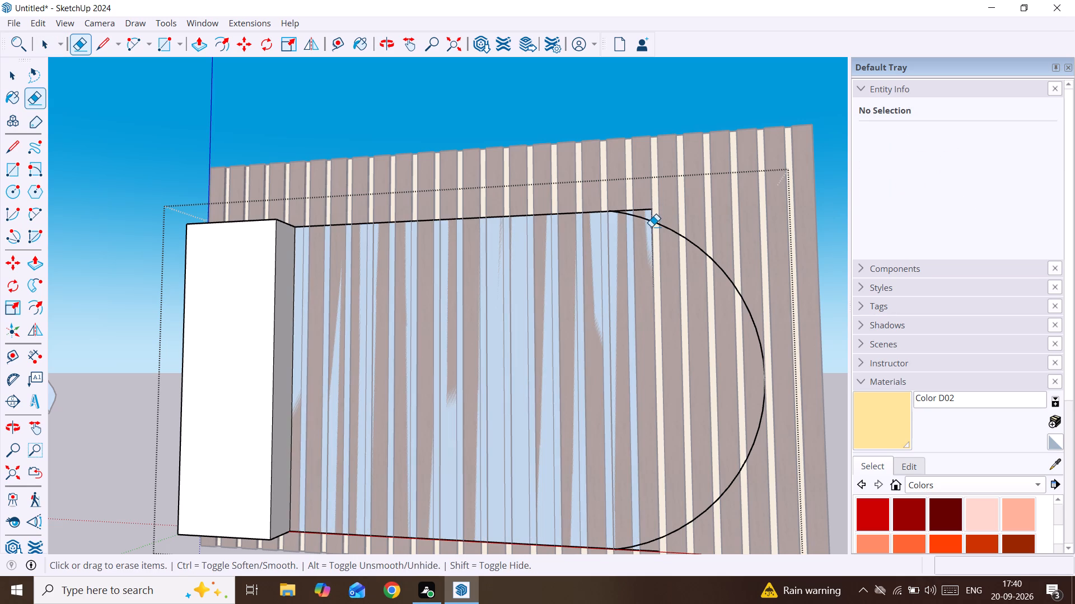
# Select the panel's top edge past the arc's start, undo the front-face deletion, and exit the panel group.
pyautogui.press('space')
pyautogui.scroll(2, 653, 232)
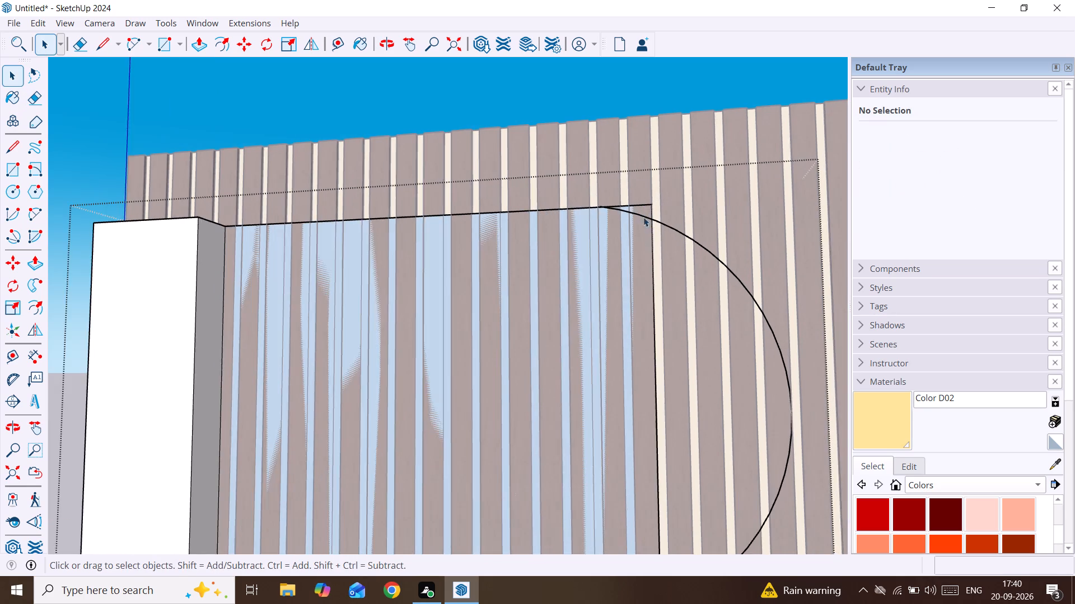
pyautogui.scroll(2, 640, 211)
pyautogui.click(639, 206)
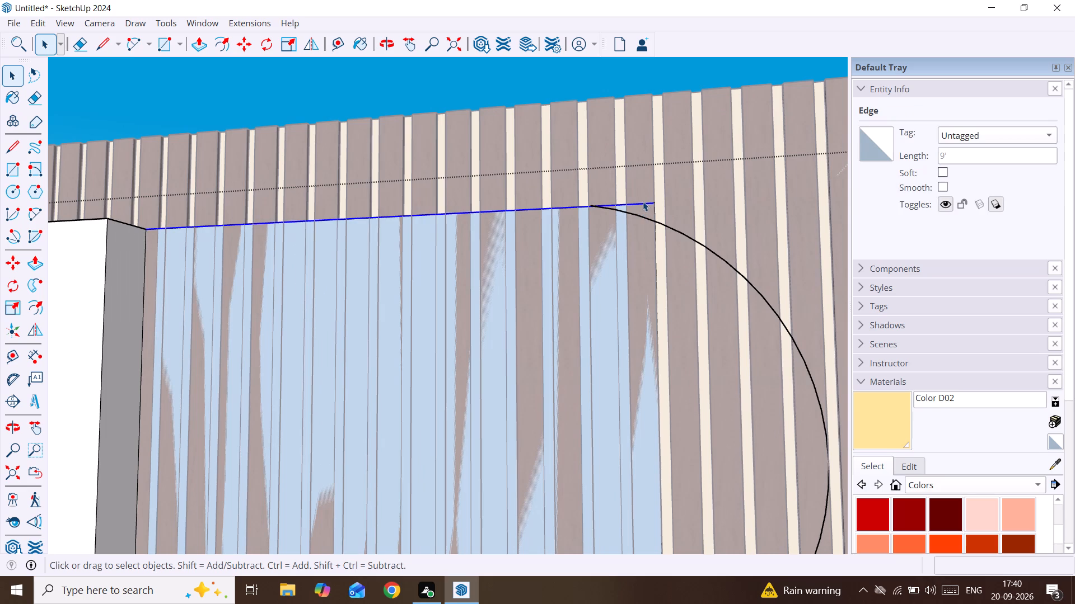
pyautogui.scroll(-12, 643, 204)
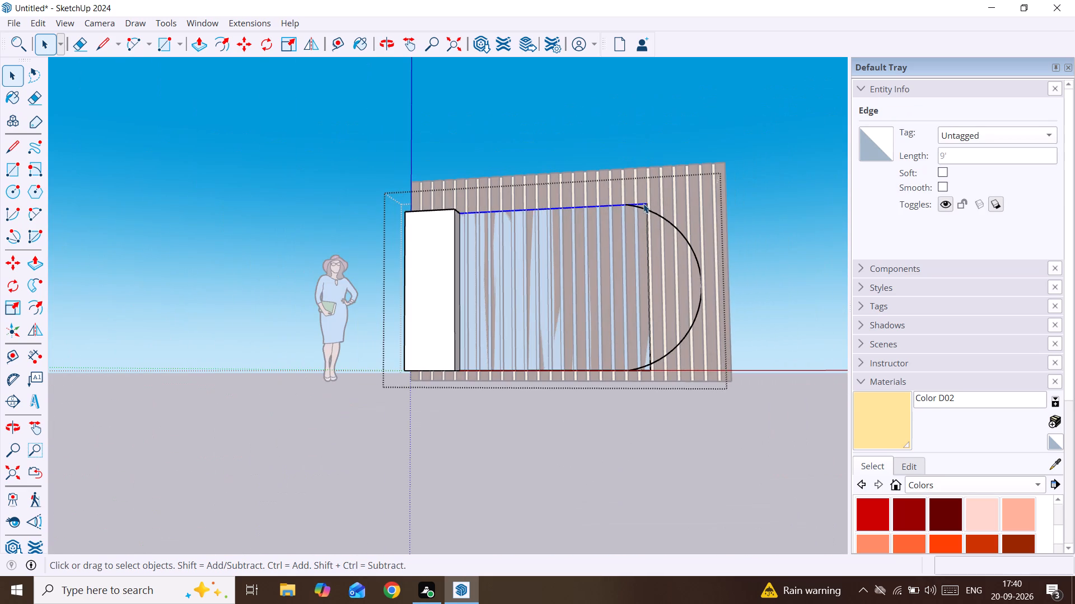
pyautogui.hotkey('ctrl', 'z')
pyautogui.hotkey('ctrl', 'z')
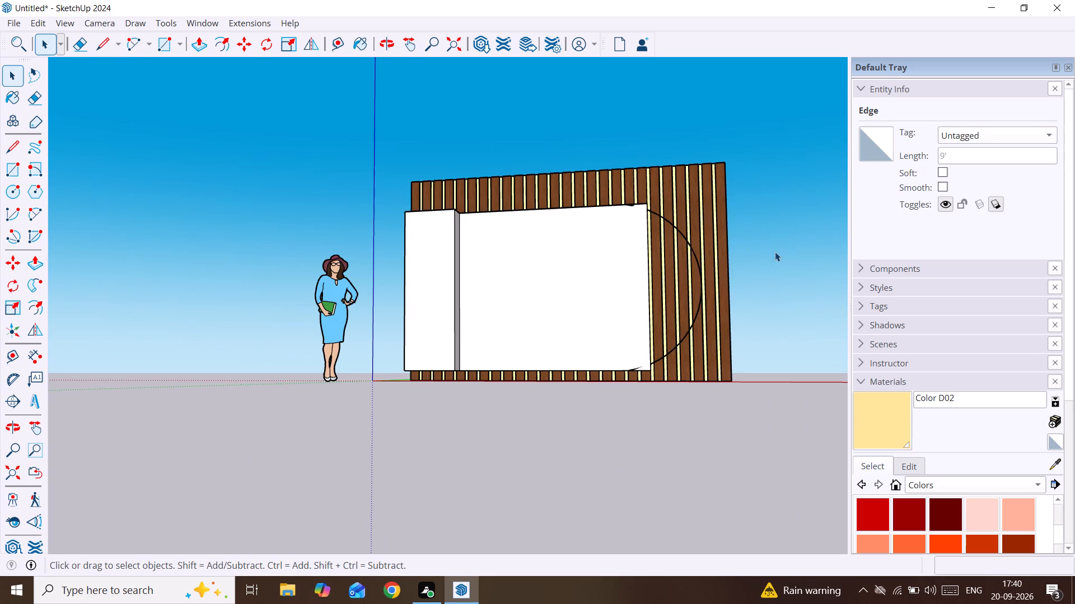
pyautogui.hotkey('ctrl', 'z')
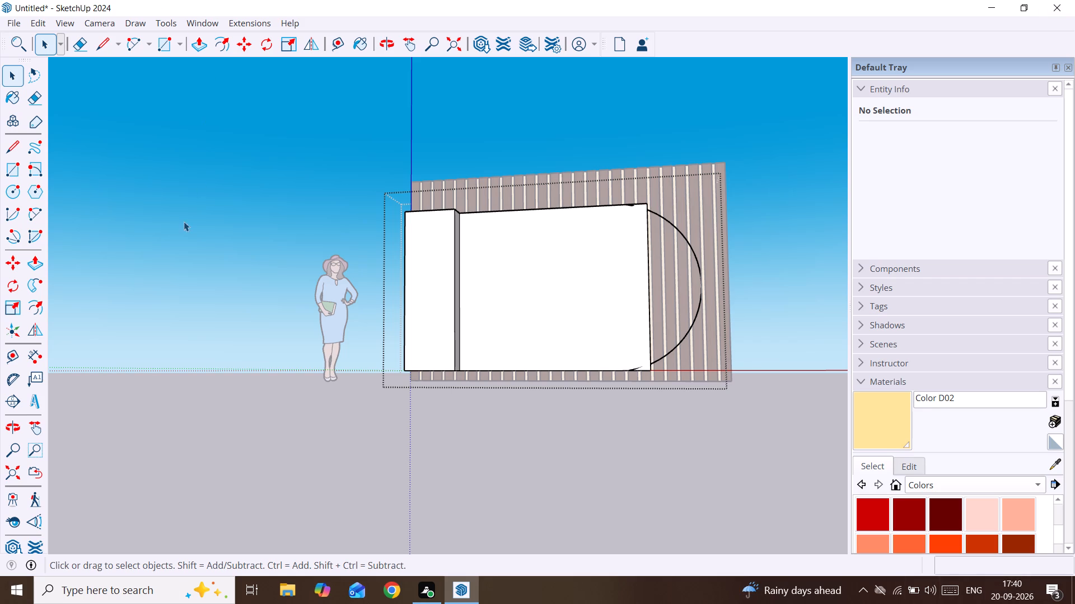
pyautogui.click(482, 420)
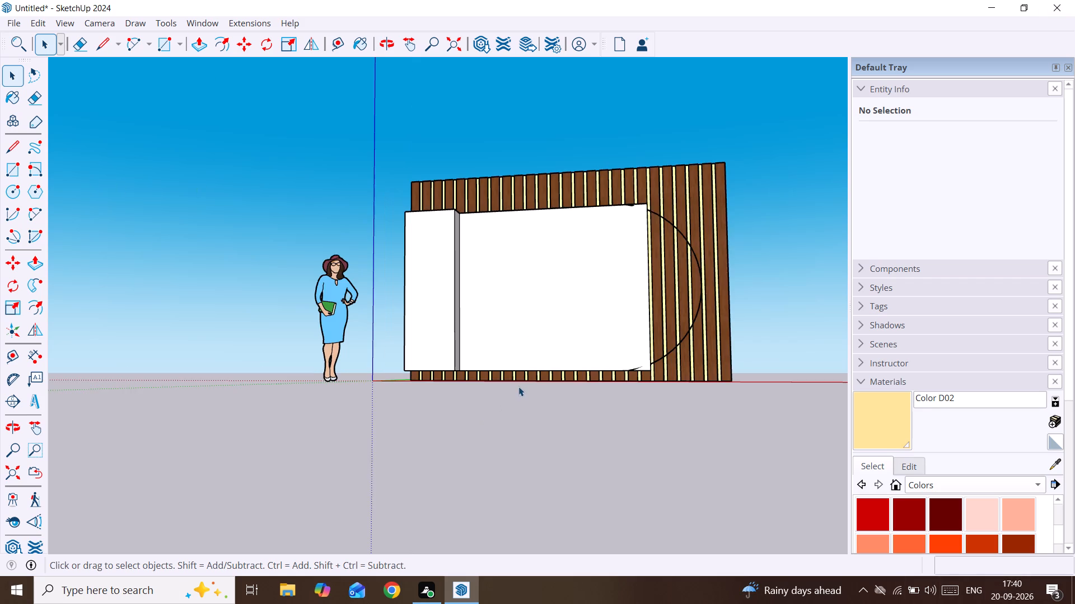
# Delete the whole group containing the white panel, side cabinet and end arc, keeping the veneer-strip wall.
pyautogui.moveTo(522, 386); pyautogui.dragTo(657, 432, button='middle')
pyautogui.scroll(3, 354, 221)
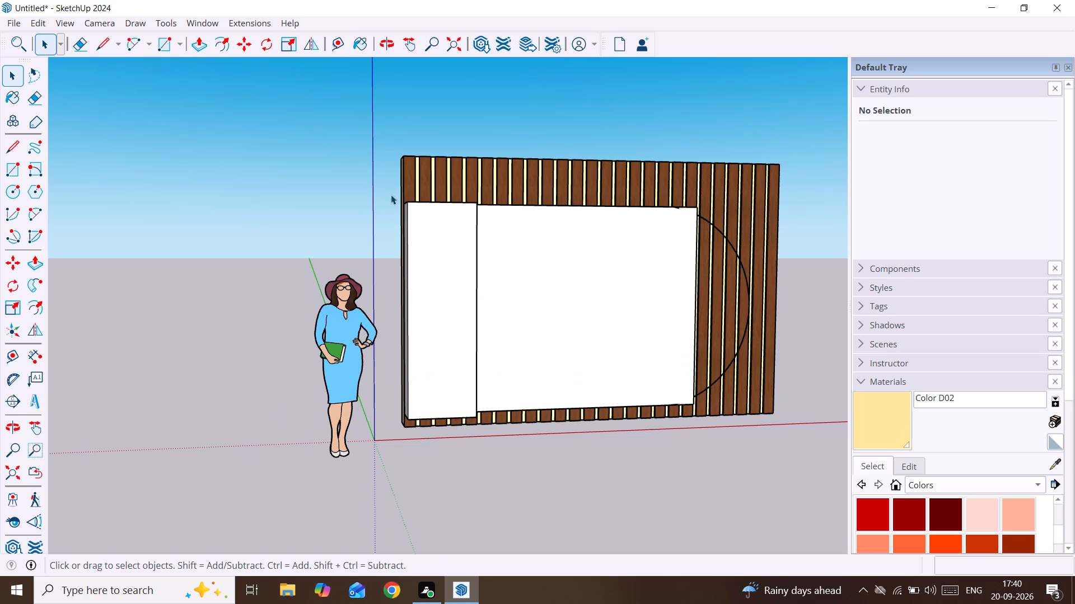
pyautogui.moveTo(391, 195); pyautogui.dragTo(738, 412)
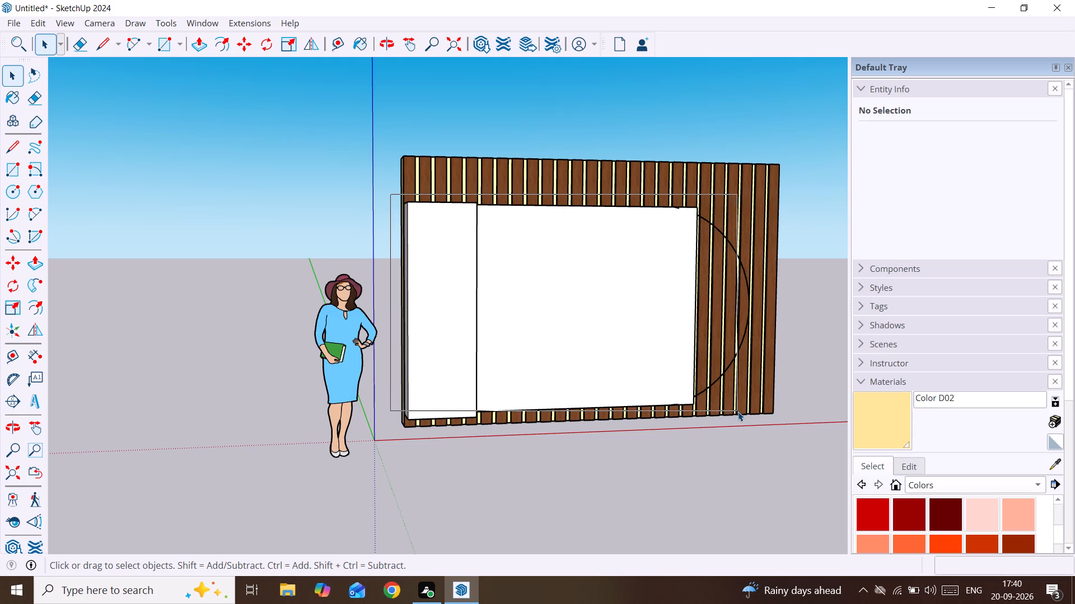
pyautogui.moveTo(738, 412); pyautogui.dragTo(754, 409)
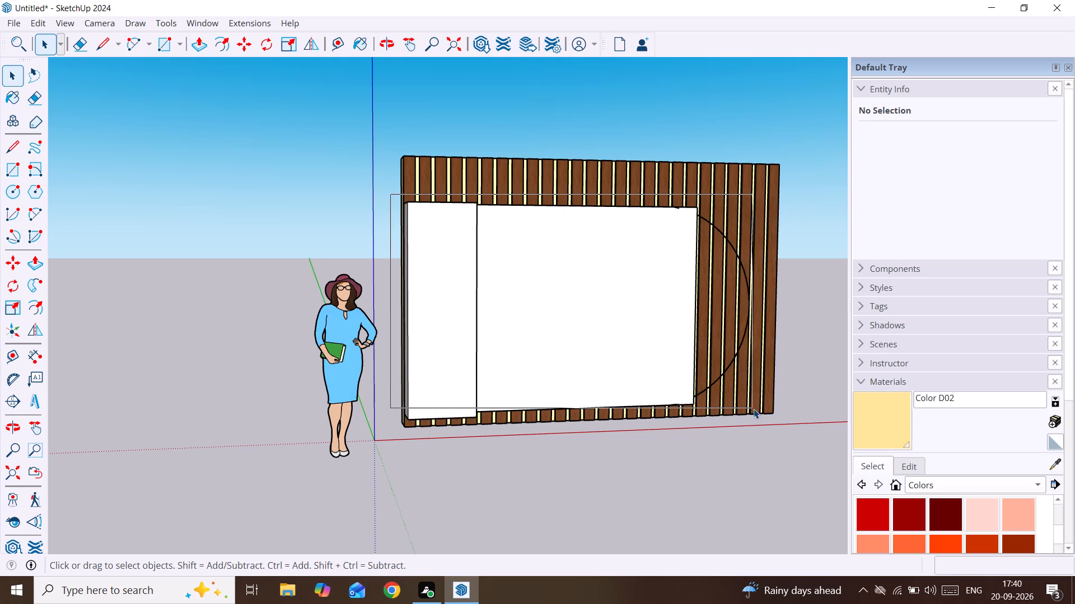
pyautogui.moveTo(754, 409); pyautogui.dragTo(761, 404)
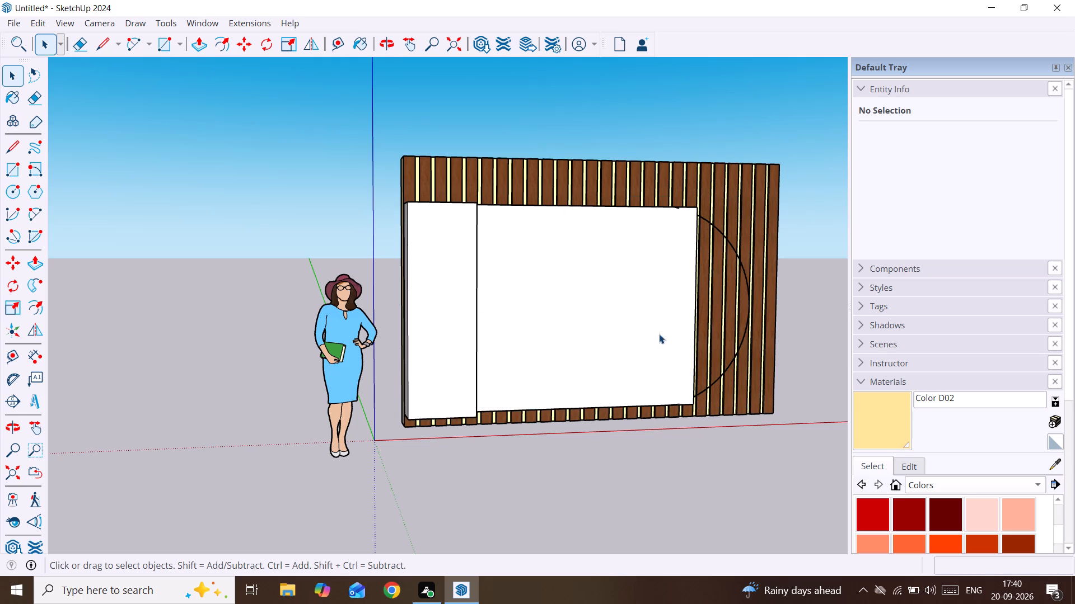
pyautogui.click(534, 266)
pyautogui.press('Delete')
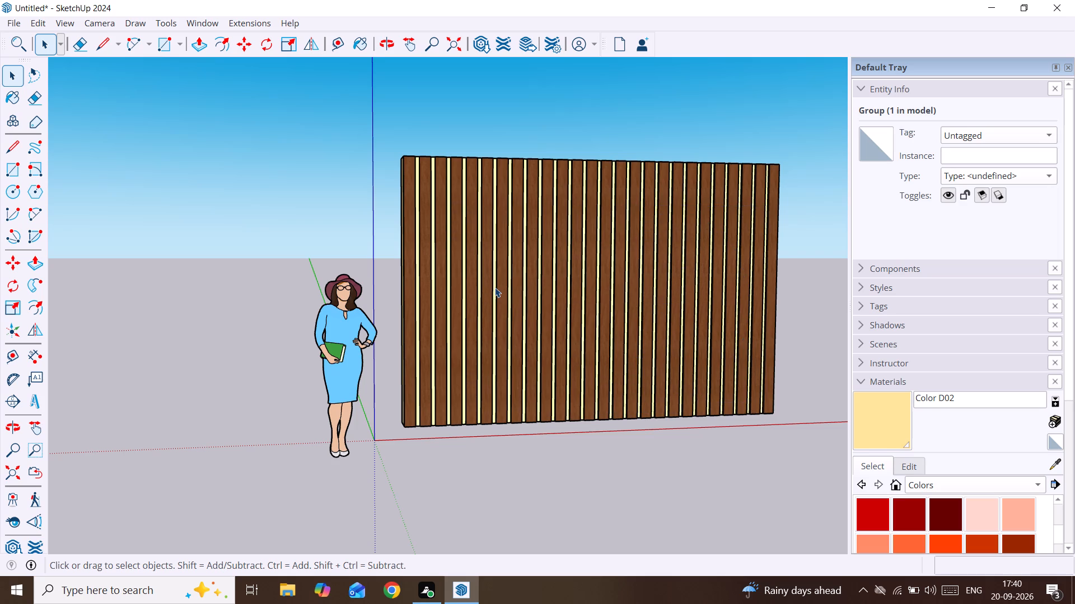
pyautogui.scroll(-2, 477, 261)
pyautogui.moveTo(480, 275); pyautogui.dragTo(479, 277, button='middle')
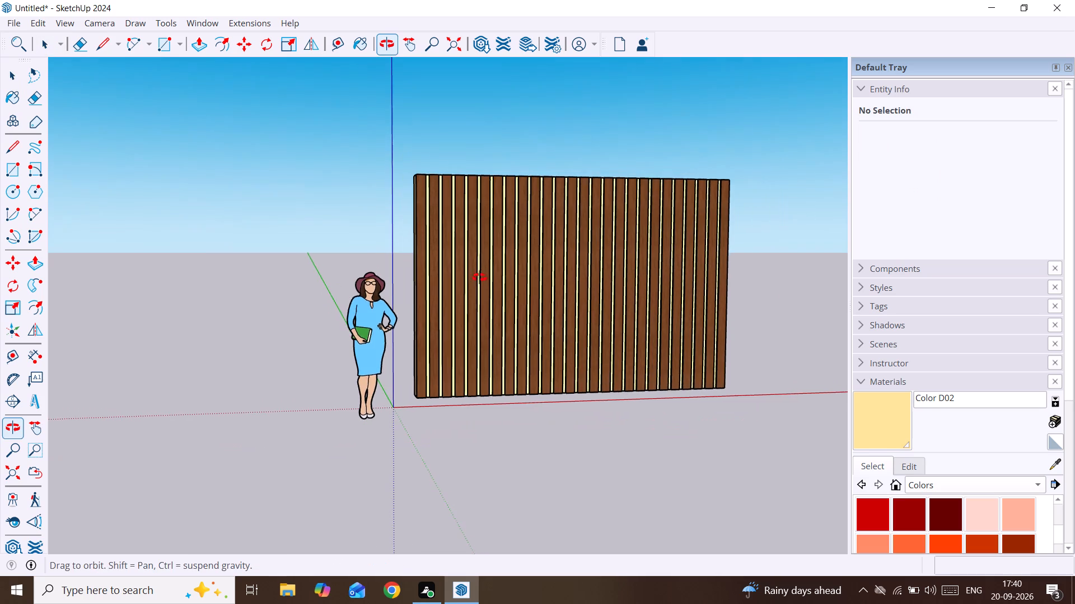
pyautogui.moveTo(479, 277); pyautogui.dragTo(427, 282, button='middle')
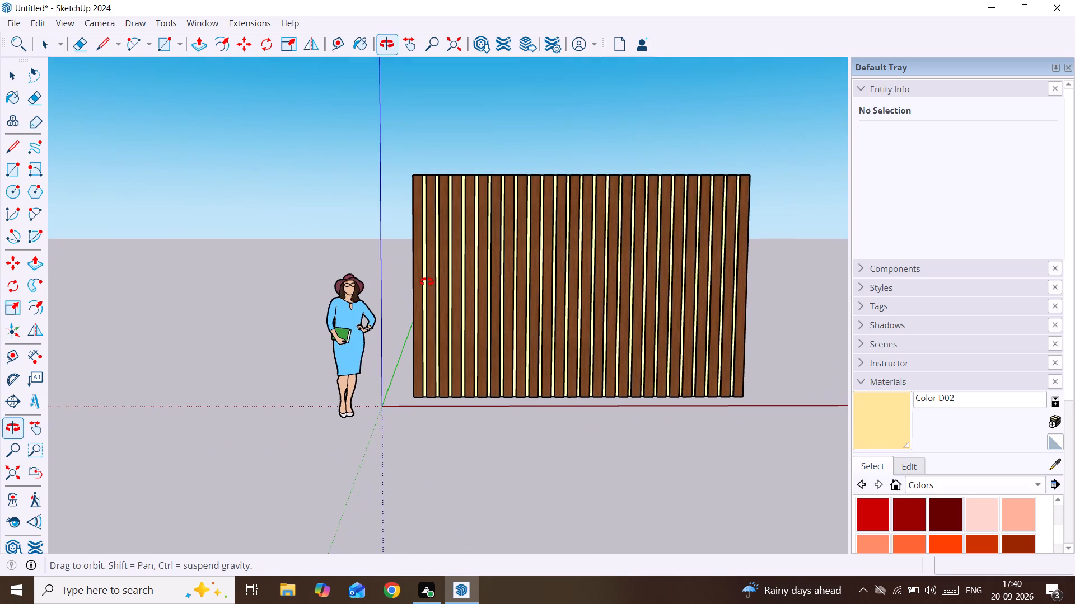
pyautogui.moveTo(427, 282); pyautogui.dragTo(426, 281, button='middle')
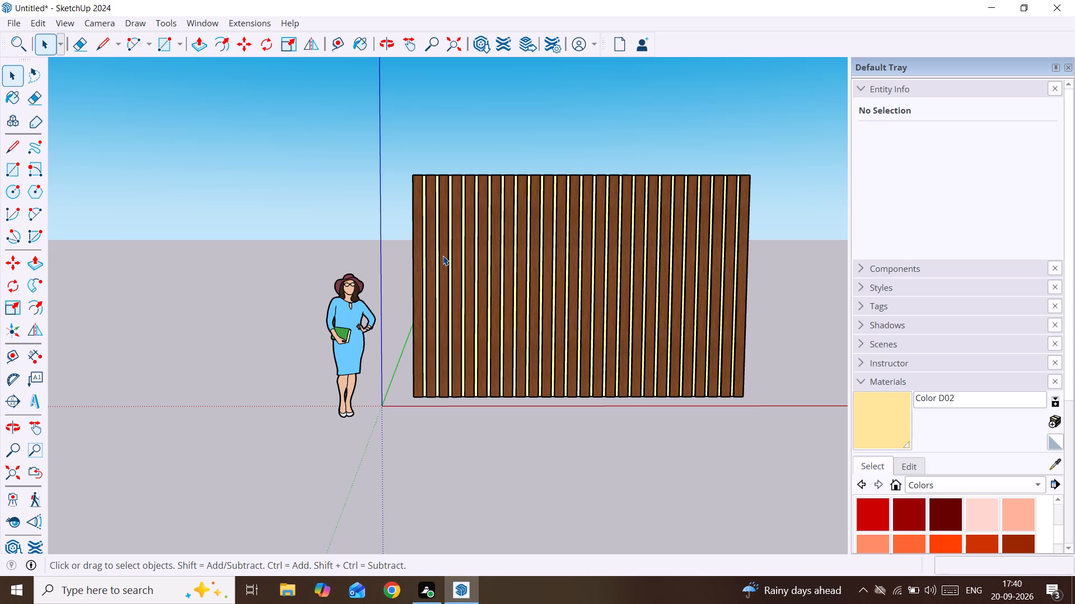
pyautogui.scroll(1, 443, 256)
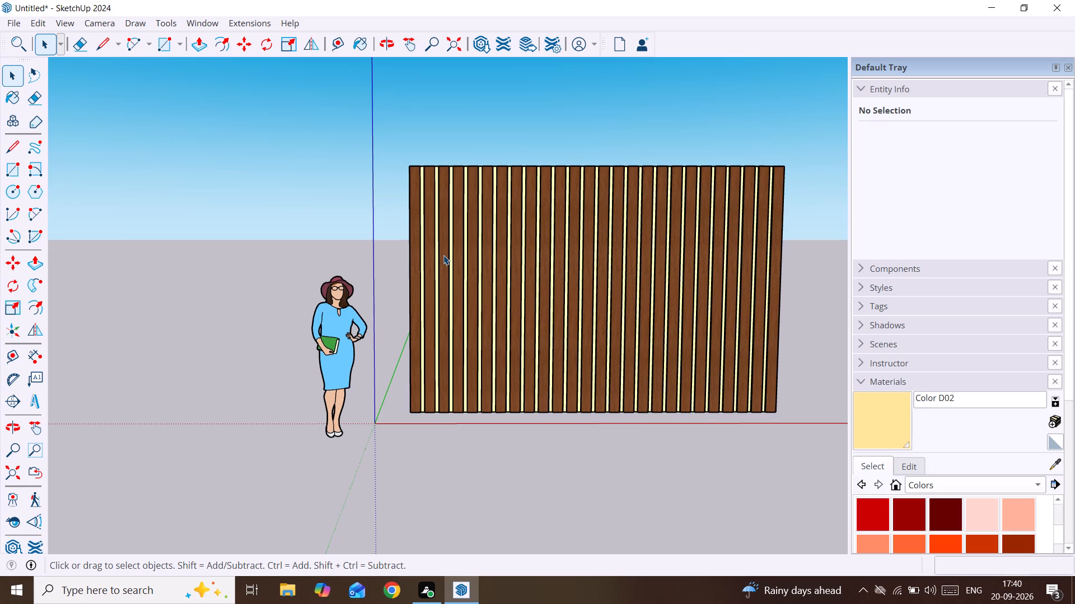
# Draw a rectangle about 7' 8 1/2" by 11' 6" on the veneer-strip wall, starting on its outer edge beside the figure, slightly below the top.
pyautogui.scroll(-1, 443, 255)
pyautogui.moveTo(494, 242); pyautogui.dragTo(502, 219, button='middle')
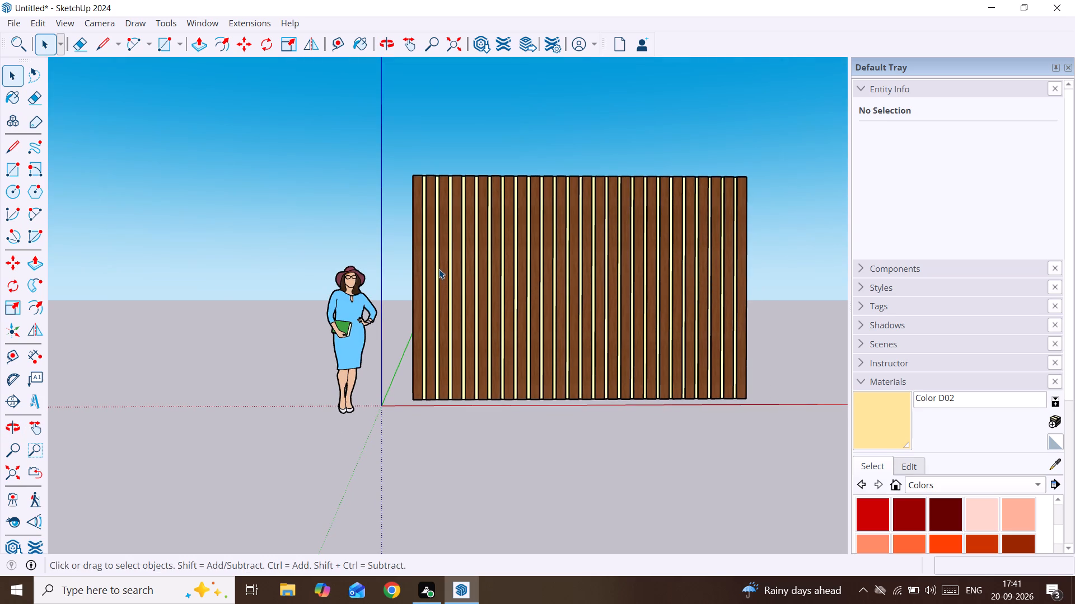
pyautogui.scroll(1, 439, 269)
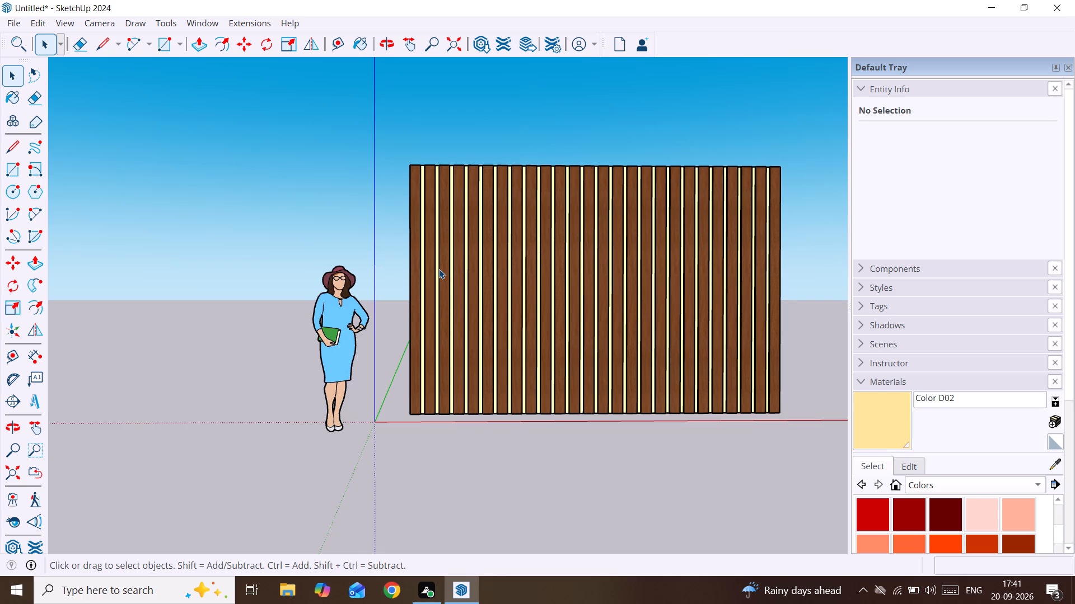
pyautogui.scroll(1, 439, 269)
pyautogui.scroll(-2, 439, 269)
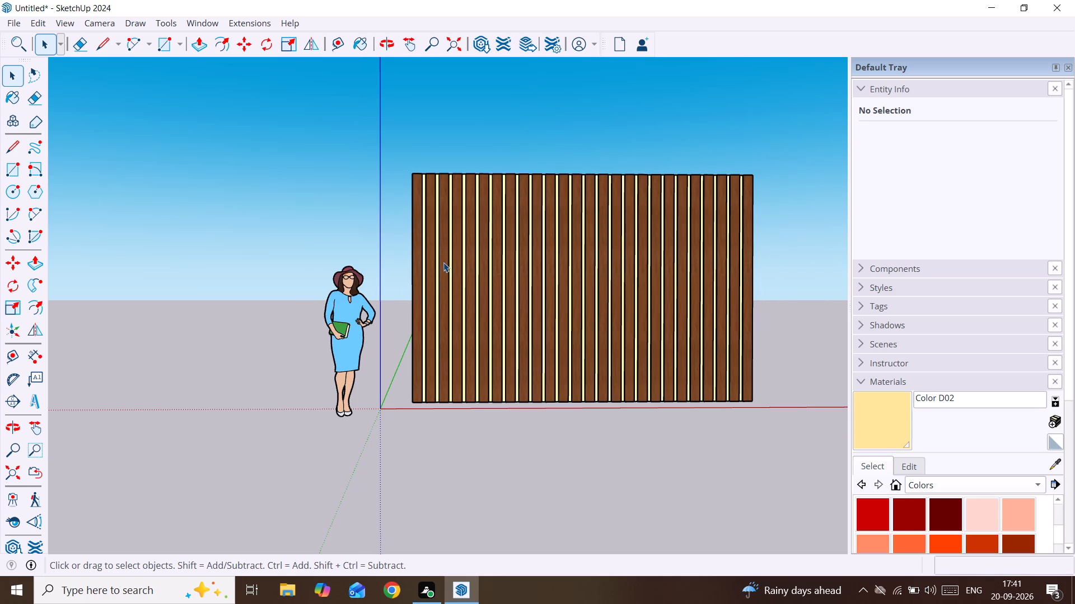
pyautogui.scroll(1, 443, 262)
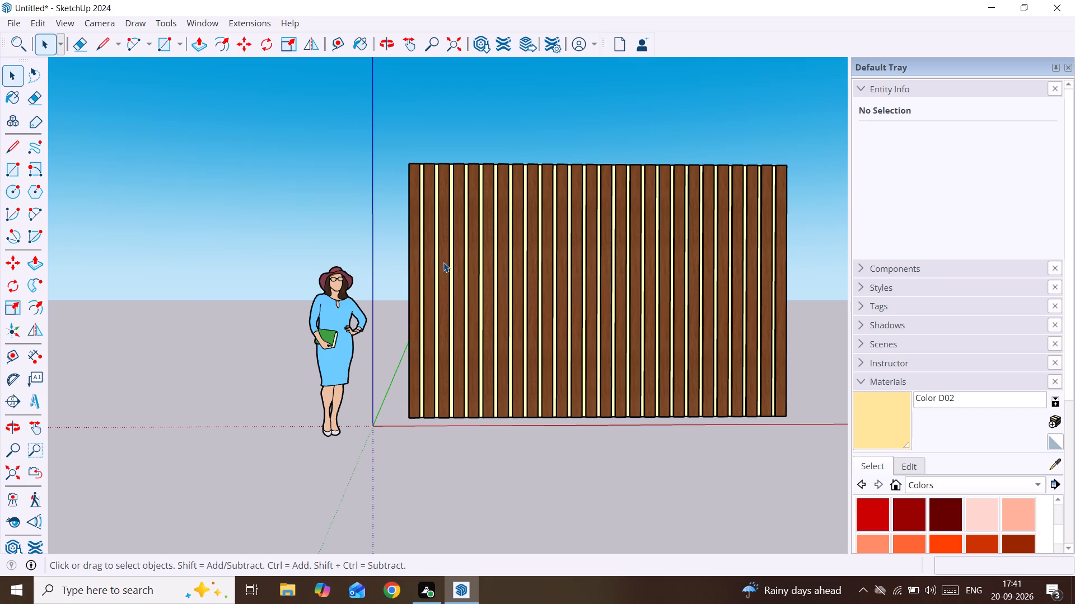
pyautogui.press('r')
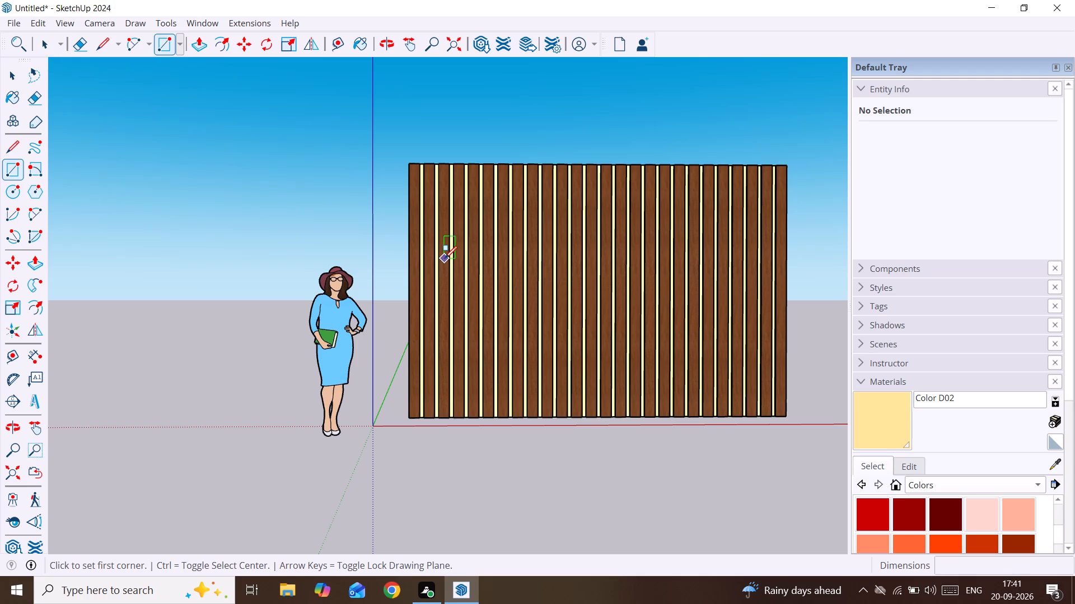
pyautogui.click(412, 199)
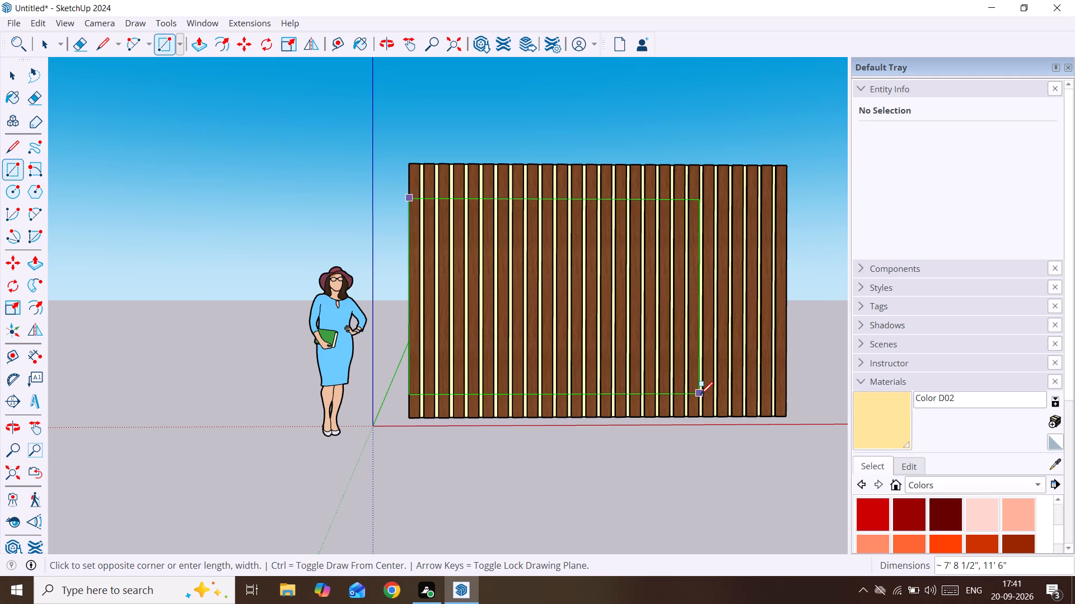
pyautogui.click(700, 394)
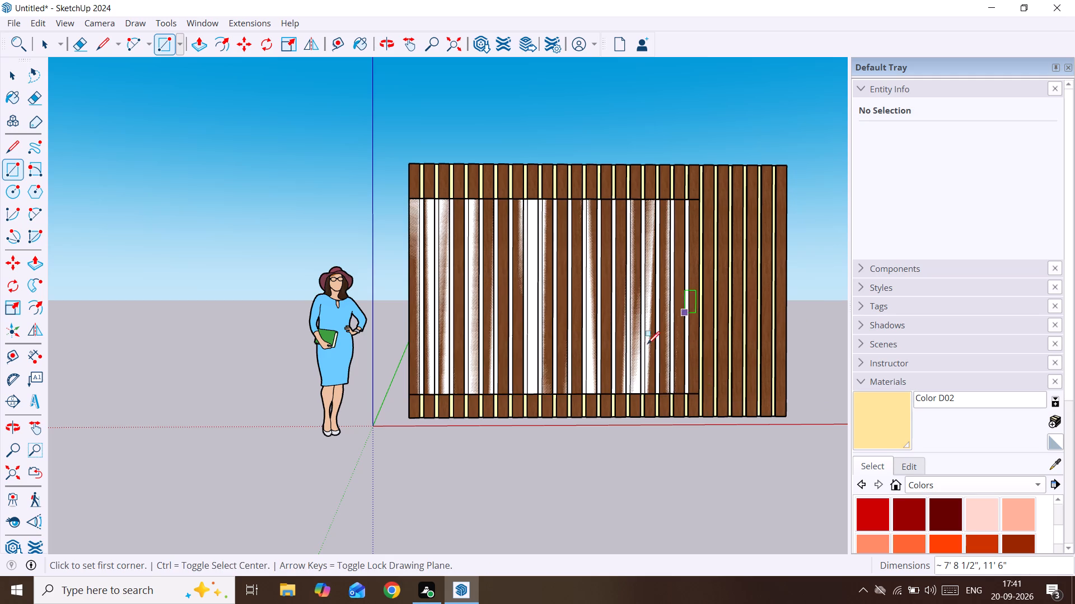
# Draw a two-point arc with a bulge of about 2' 1 7/16" joining the rectangle's two corners farthest from the figure.
pyautogui.click(43, 211)
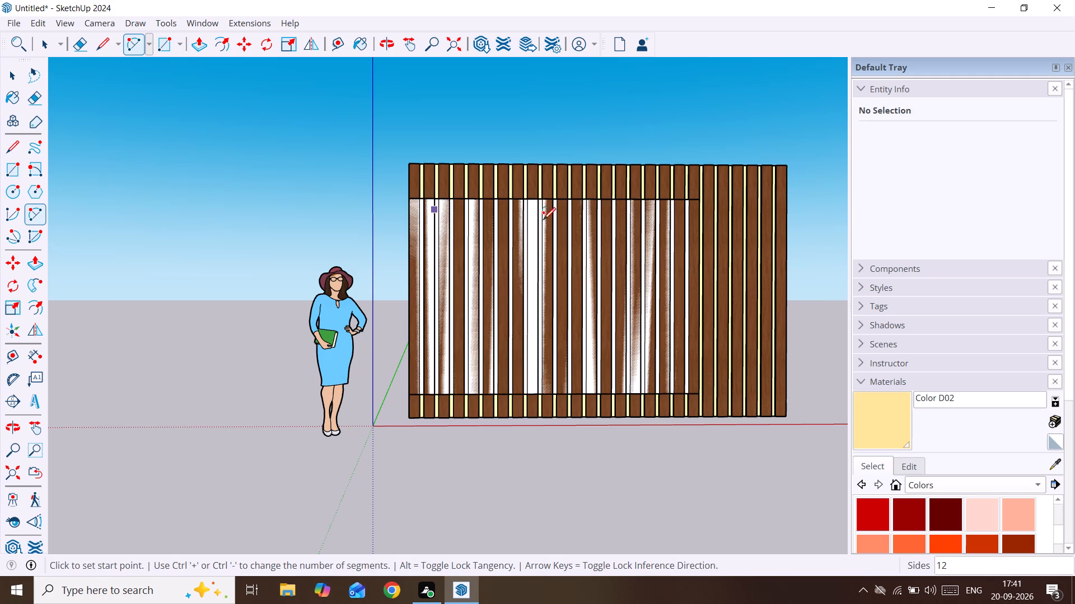
pyautogui.click(698, 198)
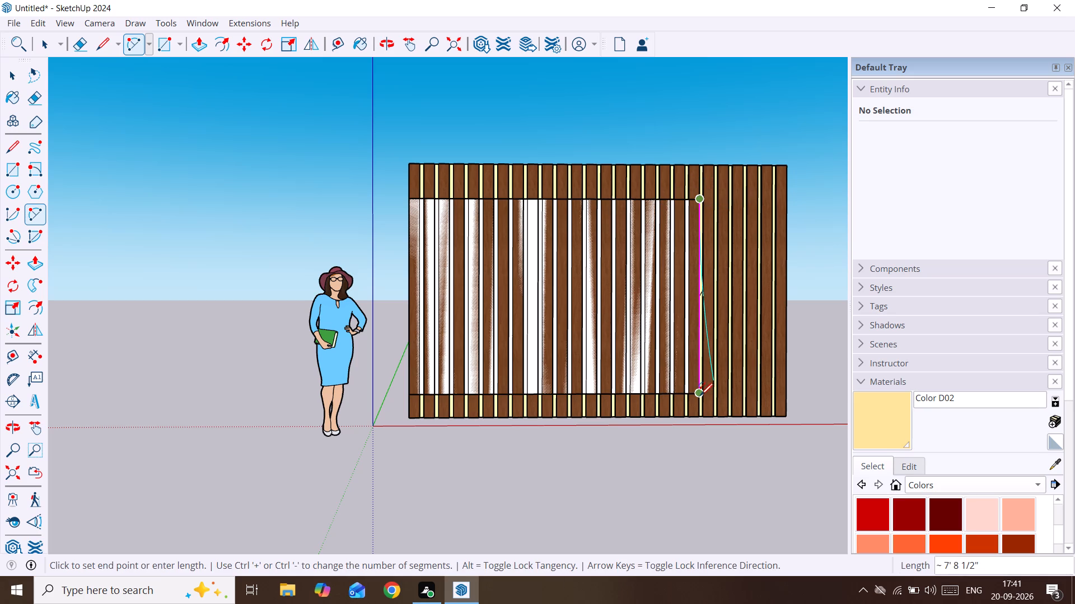
pyautogui.click(697, 395)
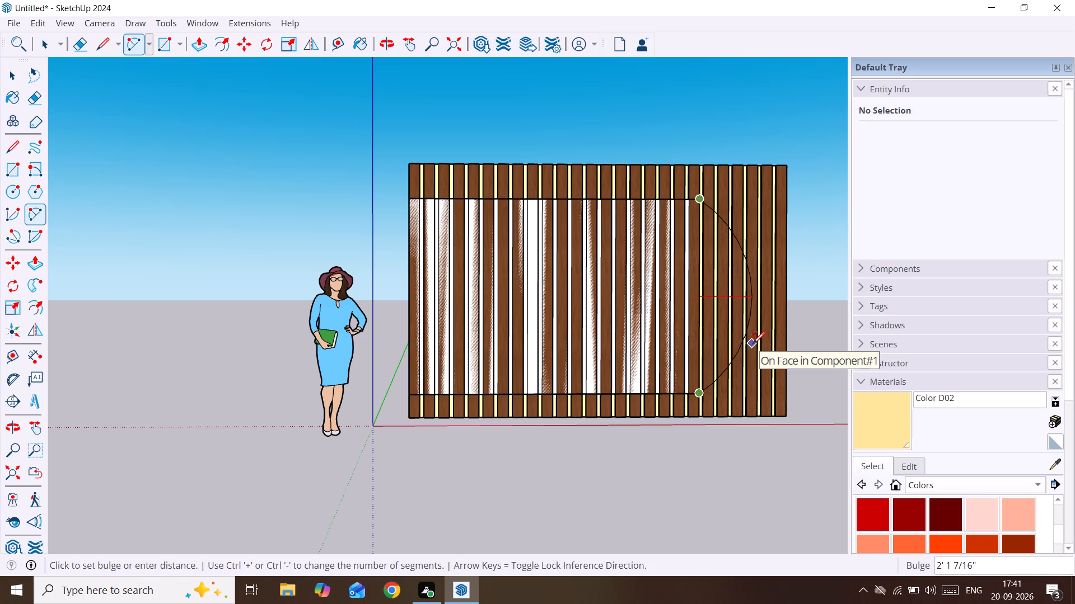
pyautogui.click(752, 344)
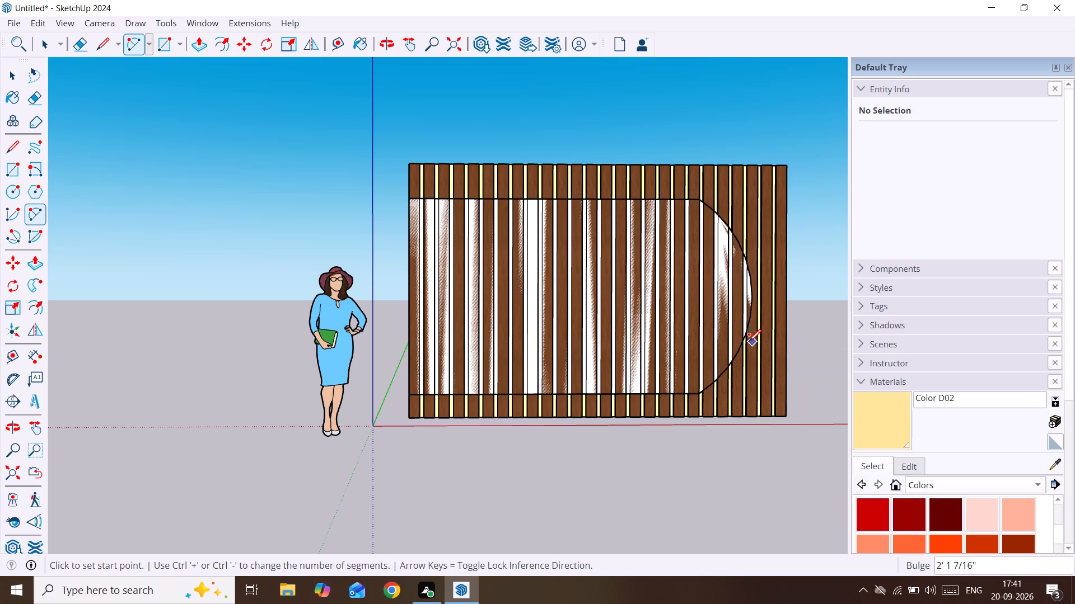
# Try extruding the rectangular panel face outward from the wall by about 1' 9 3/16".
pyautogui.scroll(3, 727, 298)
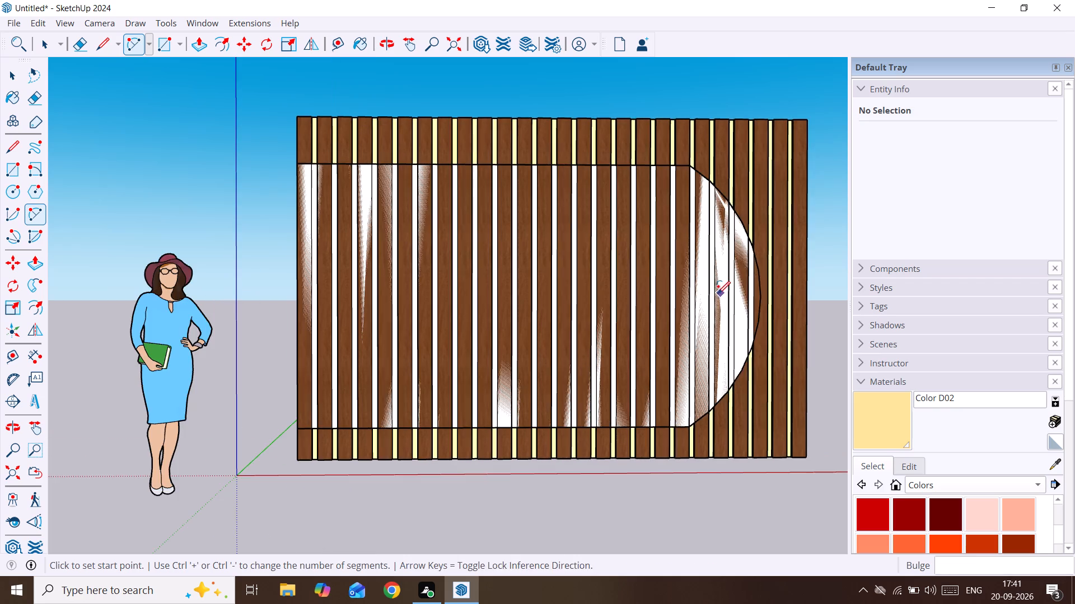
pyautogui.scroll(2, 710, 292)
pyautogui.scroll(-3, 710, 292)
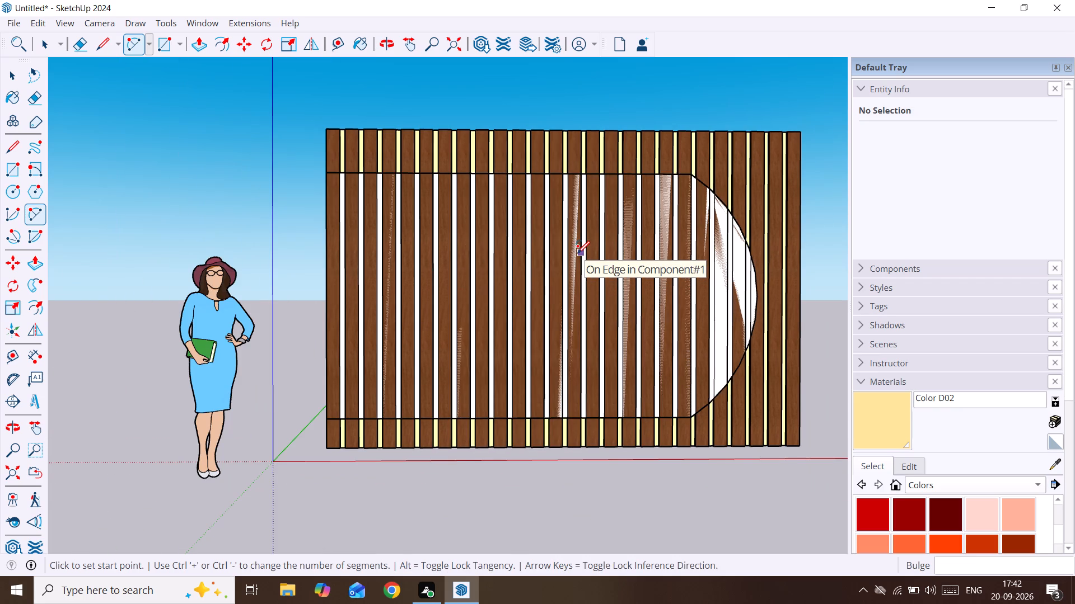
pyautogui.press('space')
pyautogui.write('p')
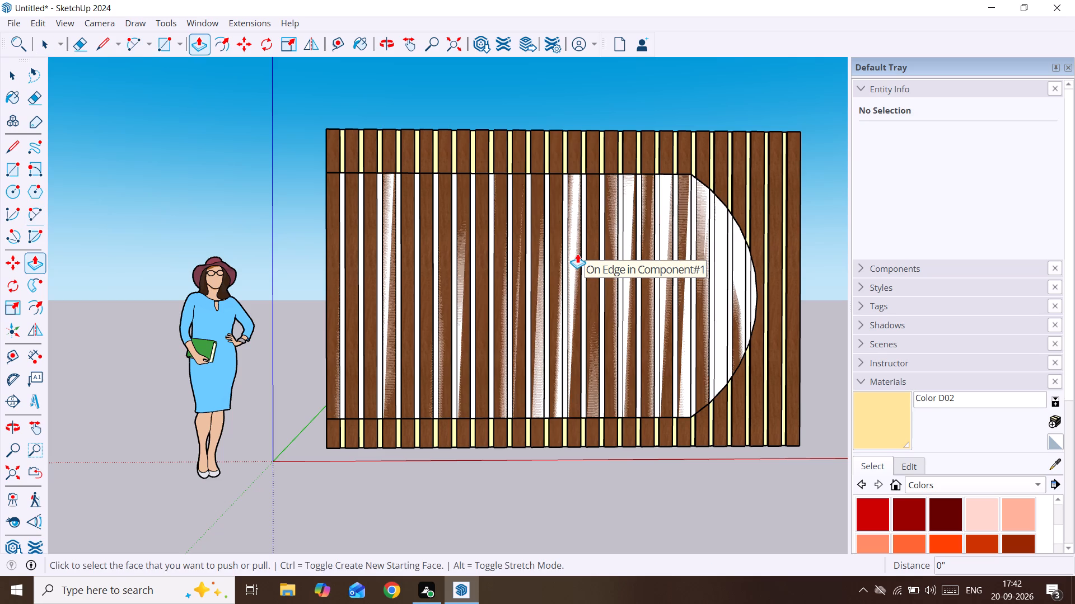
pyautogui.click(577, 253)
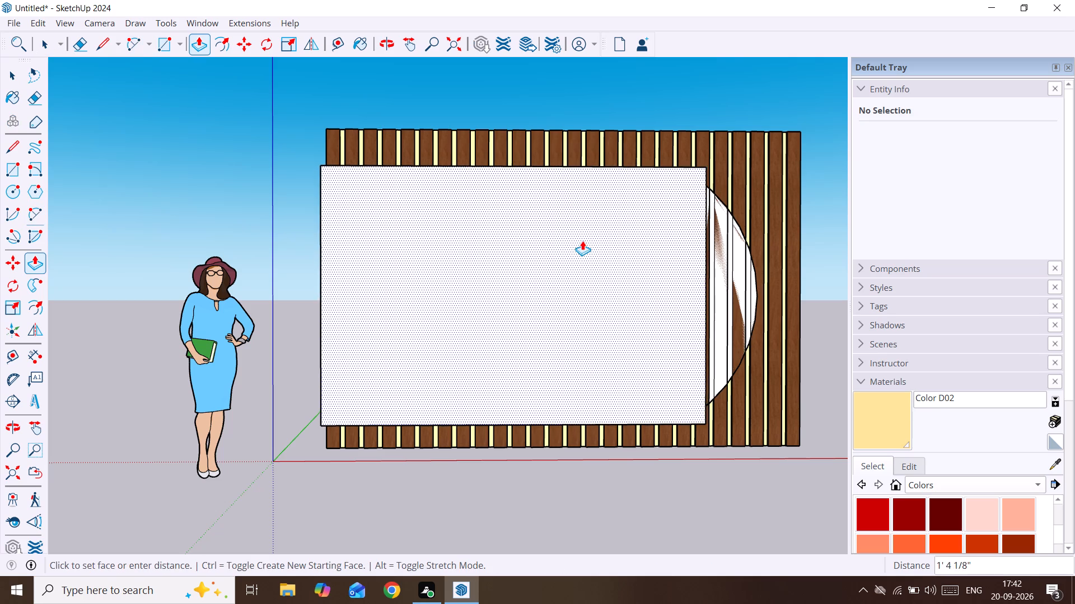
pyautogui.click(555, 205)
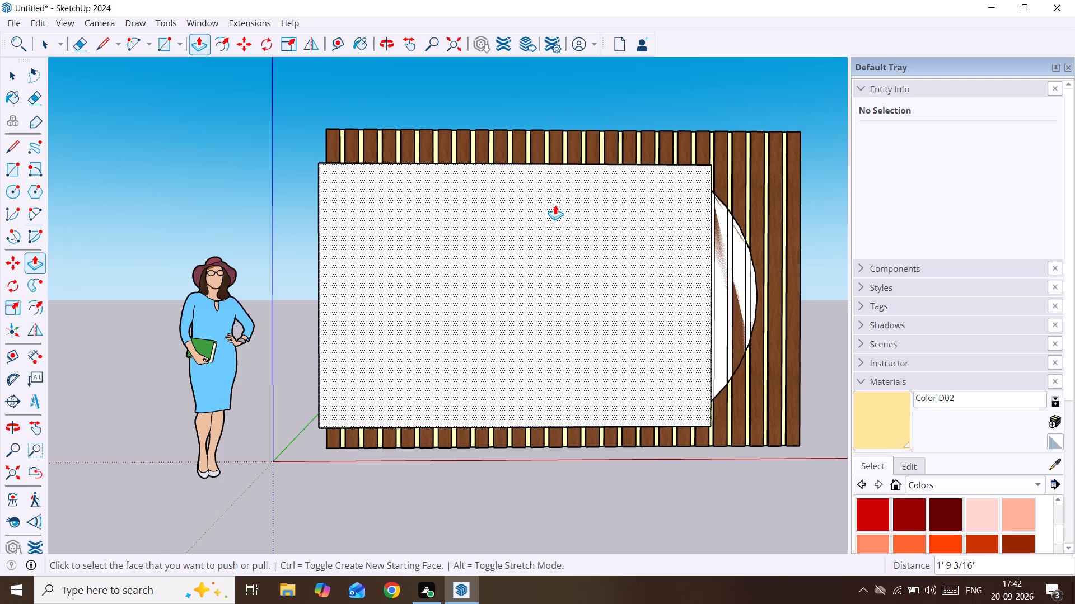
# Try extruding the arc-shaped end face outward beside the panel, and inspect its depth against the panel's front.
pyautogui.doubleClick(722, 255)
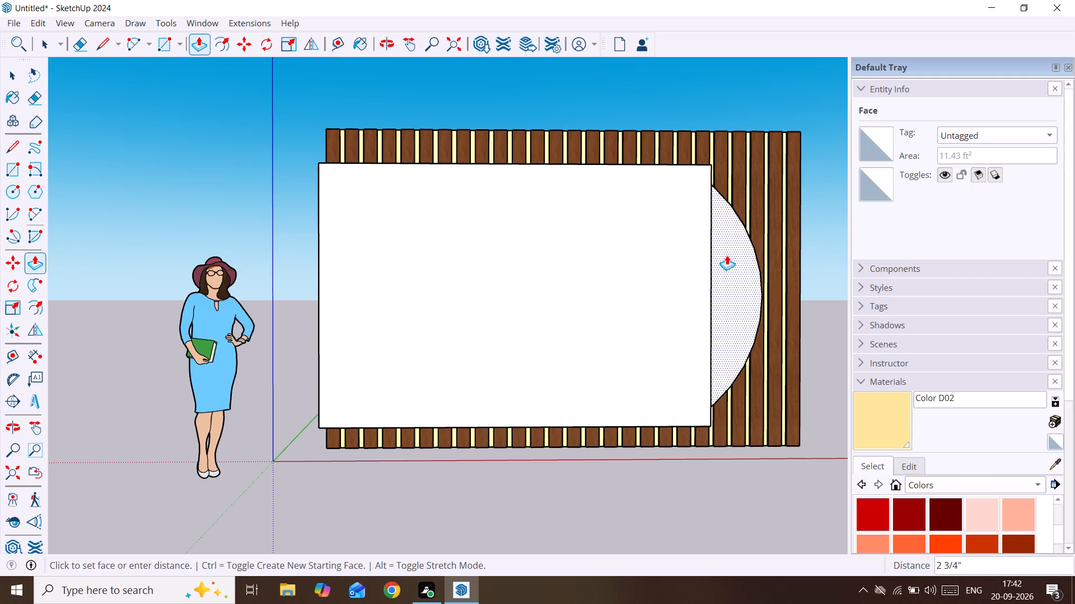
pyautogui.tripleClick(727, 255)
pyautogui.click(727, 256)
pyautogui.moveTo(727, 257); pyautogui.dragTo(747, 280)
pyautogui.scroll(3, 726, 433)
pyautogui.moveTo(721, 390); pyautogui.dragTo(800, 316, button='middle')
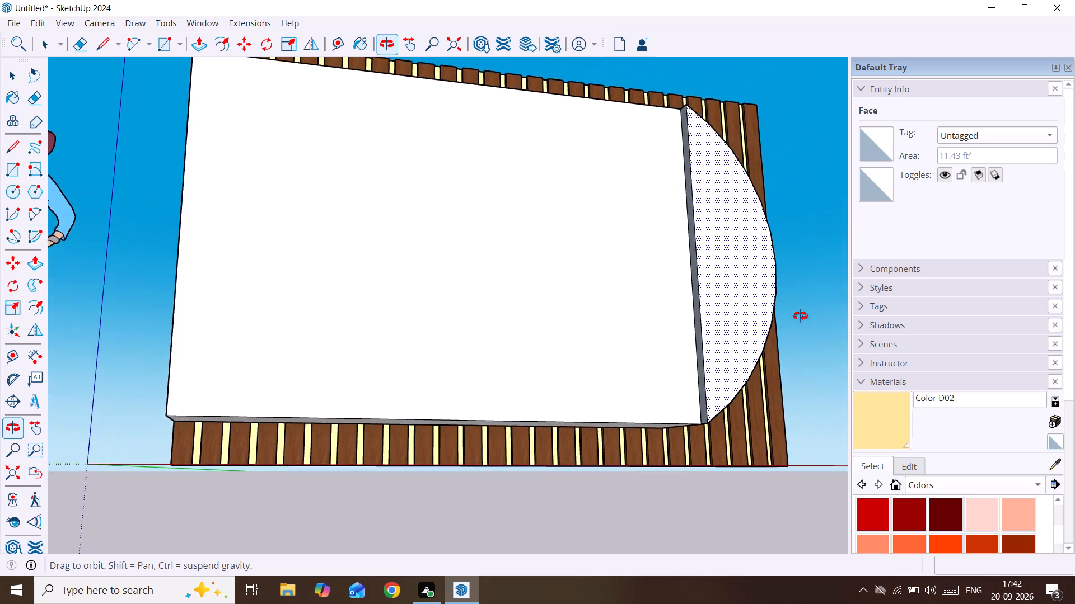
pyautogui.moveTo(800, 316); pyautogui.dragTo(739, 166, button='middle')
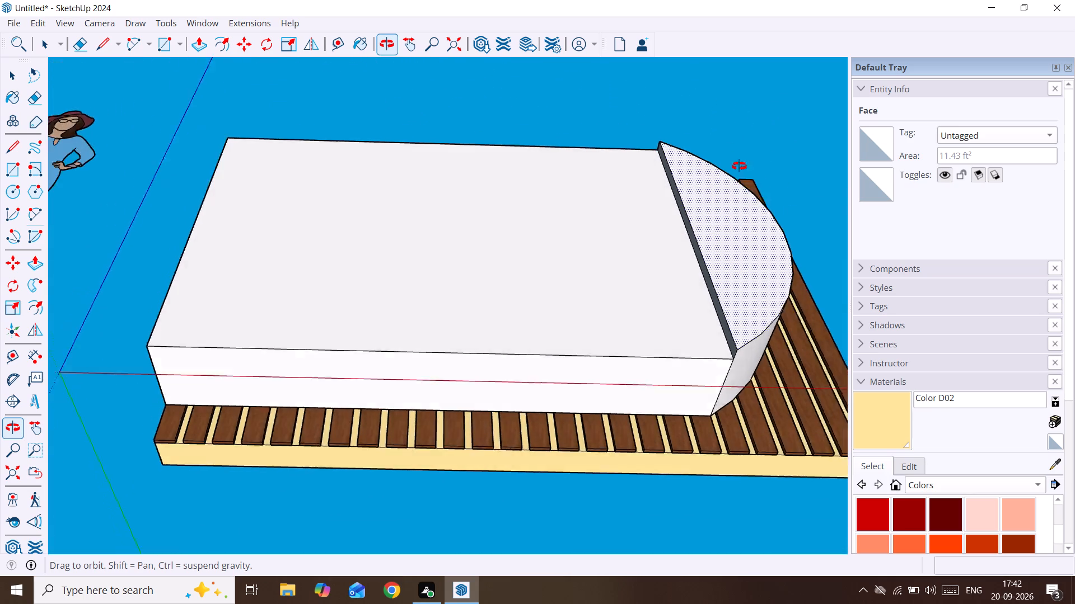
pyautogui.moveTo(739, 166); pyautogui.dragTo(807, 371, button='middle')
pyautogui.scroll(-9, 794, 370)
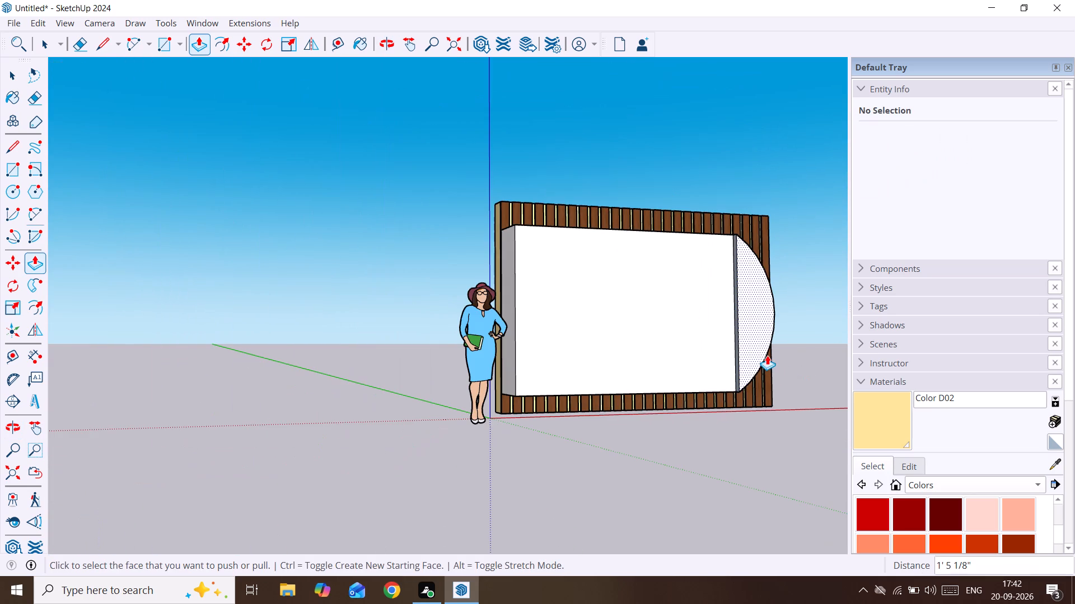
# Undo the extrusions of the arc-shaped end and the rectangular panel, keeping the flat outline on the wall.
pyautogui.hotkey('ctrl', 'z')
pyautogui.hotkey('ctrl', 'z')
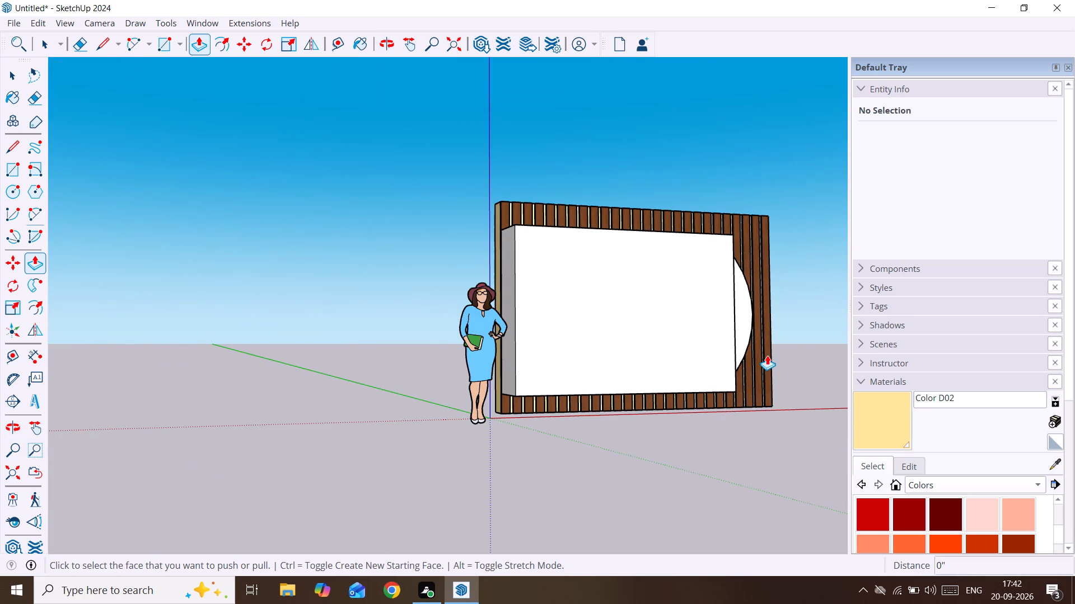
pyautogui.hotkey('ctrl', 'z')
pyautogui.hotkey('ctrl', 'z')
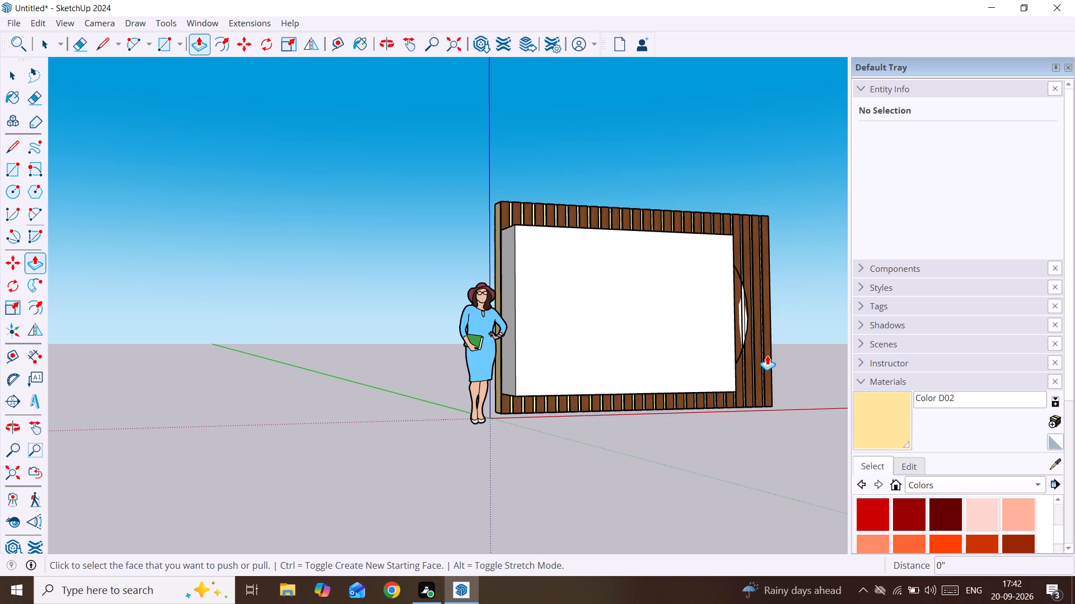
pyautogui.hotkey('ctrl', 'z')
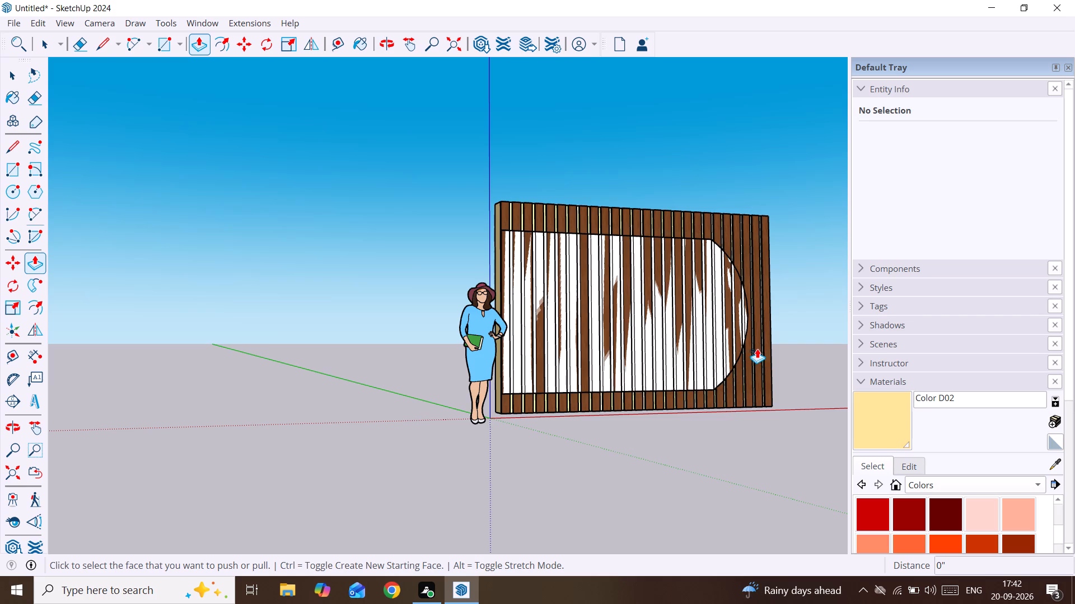
# Extrude the rectangular panel face by 18 mm, and repeat the same thickness on the arc-shaped end face.
pyautogui.click(560, 313)
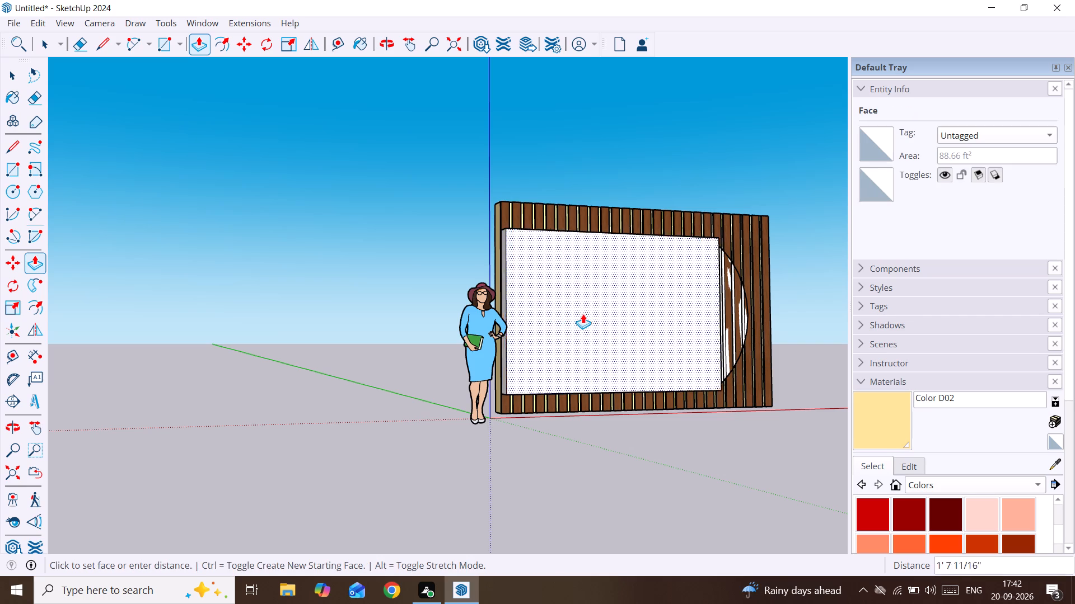
pyautogui.write('18mm')
pyautogui.press('Return')
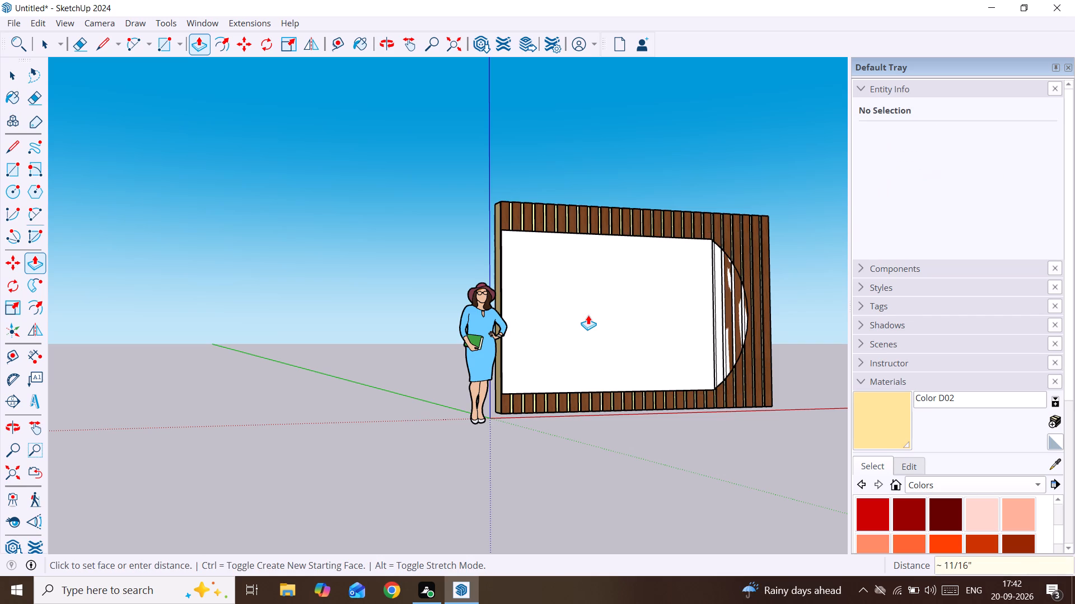
pyautogui.doubleClick(732, 299)
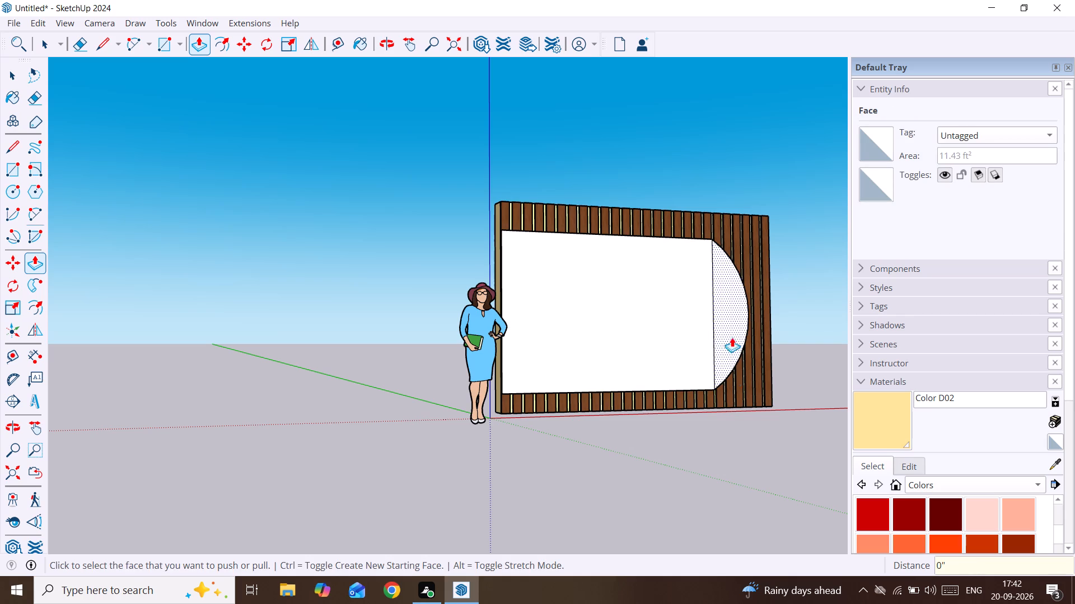
# Erase the edge dividing the rectangular panel from its arc-shaped end so the front becomes one face.
pyautogui.scroll(9, 744, 385)
pyautogui.scroll(4, 691, 344)
pyautogui.scroll(-2, 709, 331)
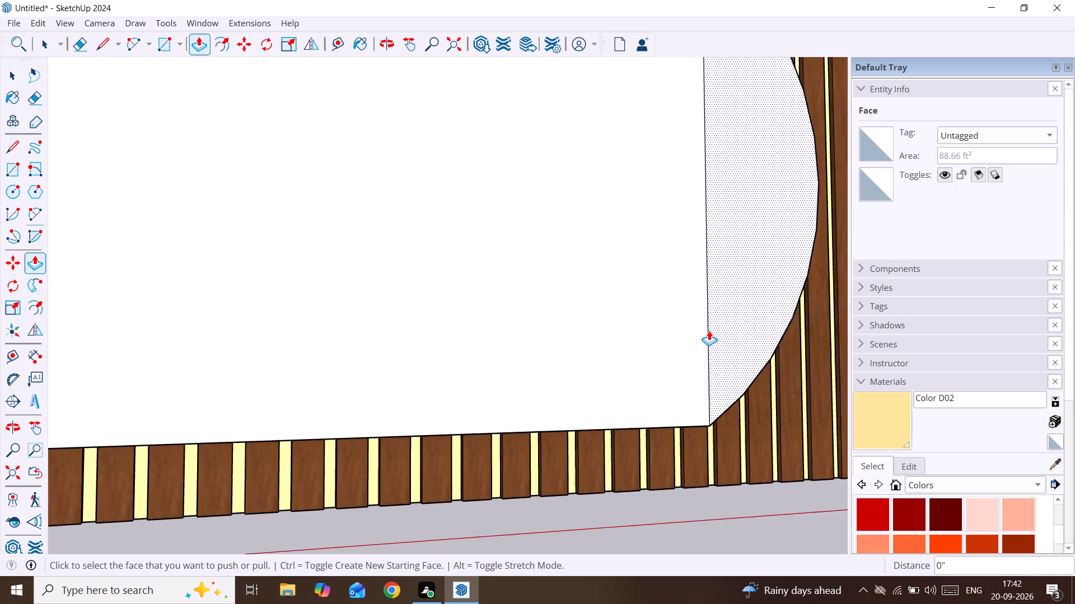
pyautogui.scroll(-9, 709, 331)
pyautogui.scroll(3, 681, 427)
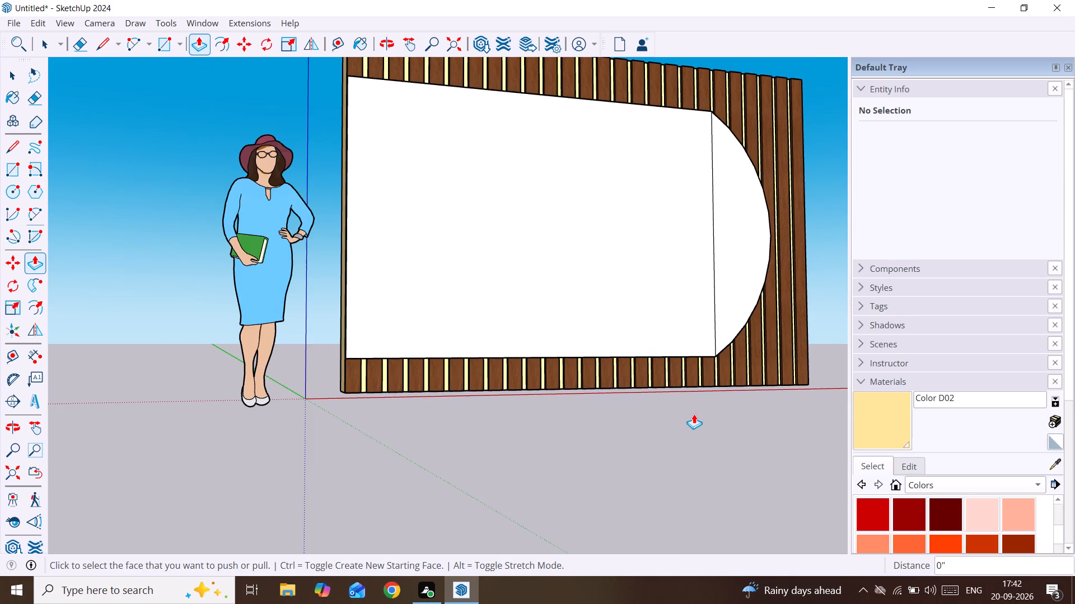
pyautogui.press('e')
pyautogui.moveTo(708, 245); pyautogui.dragTo(716, 246)
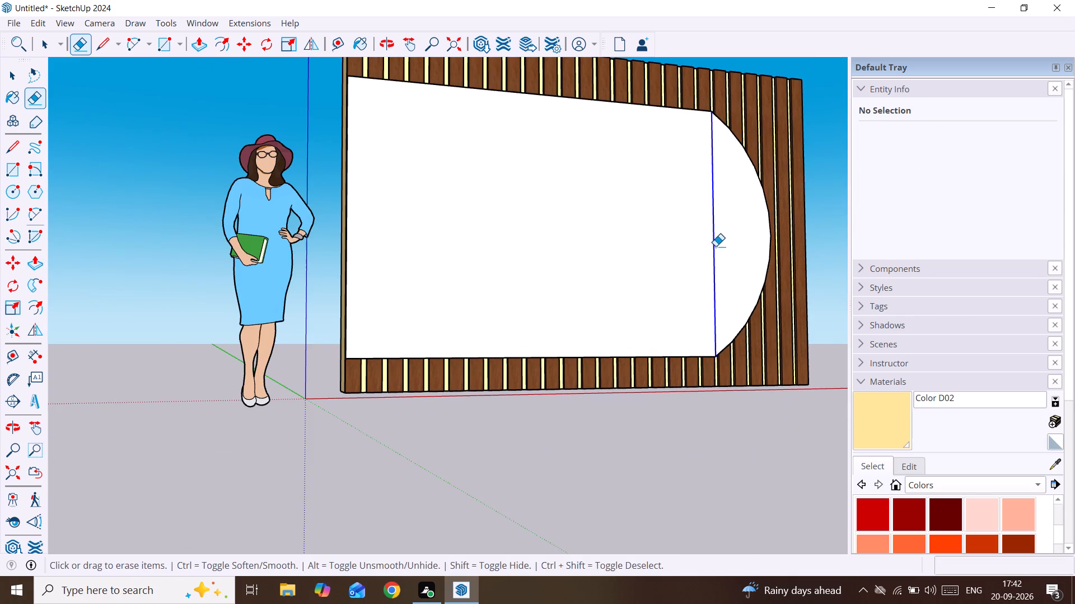
pyautogui.moveTo(716, 246); pyautogui.dragTo(719, 246)
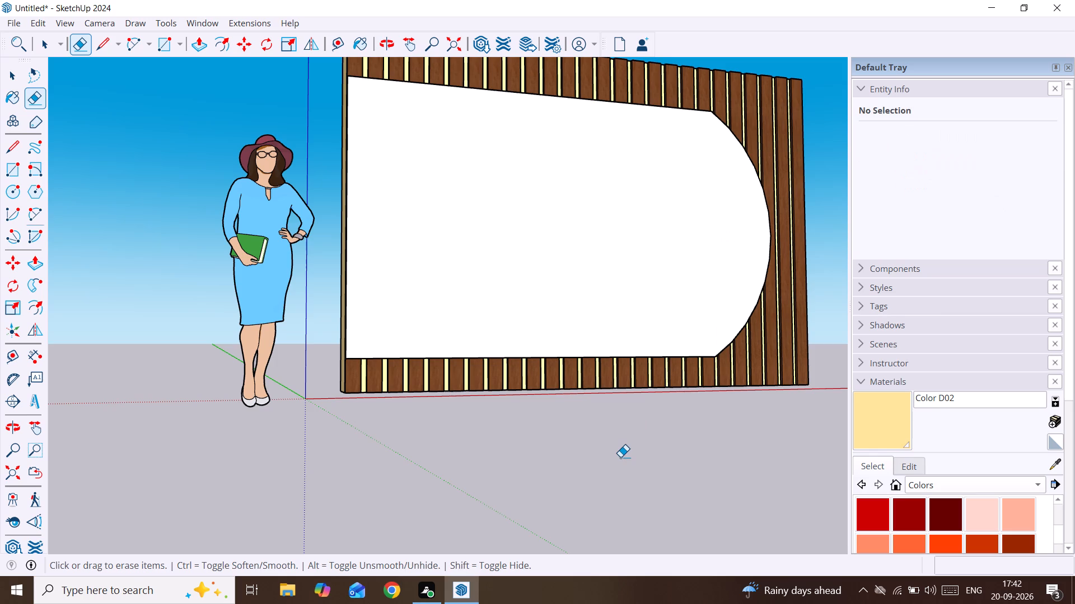
pyautogui.press('space')
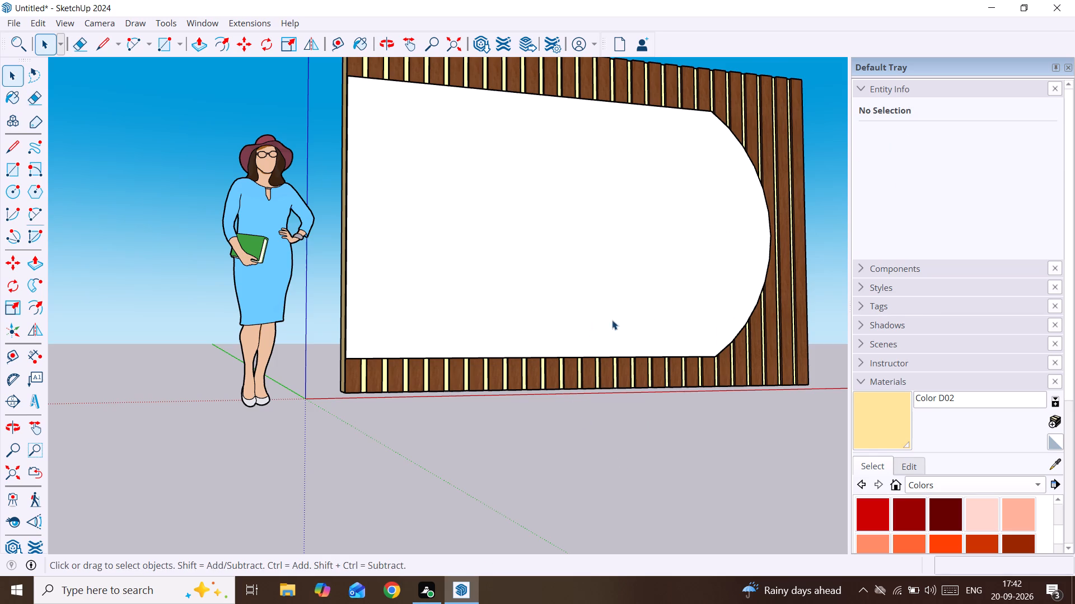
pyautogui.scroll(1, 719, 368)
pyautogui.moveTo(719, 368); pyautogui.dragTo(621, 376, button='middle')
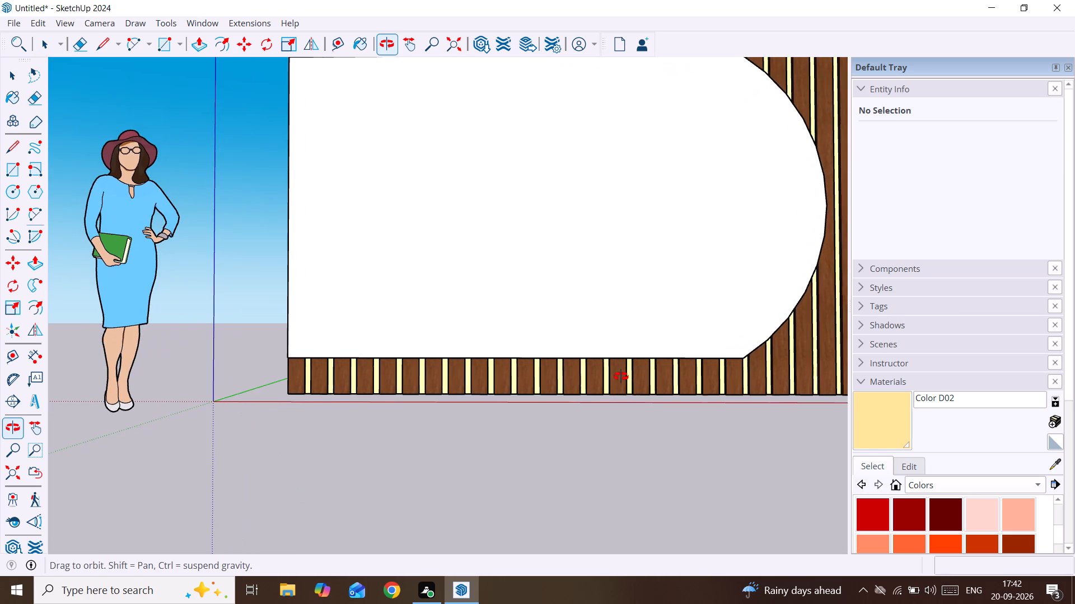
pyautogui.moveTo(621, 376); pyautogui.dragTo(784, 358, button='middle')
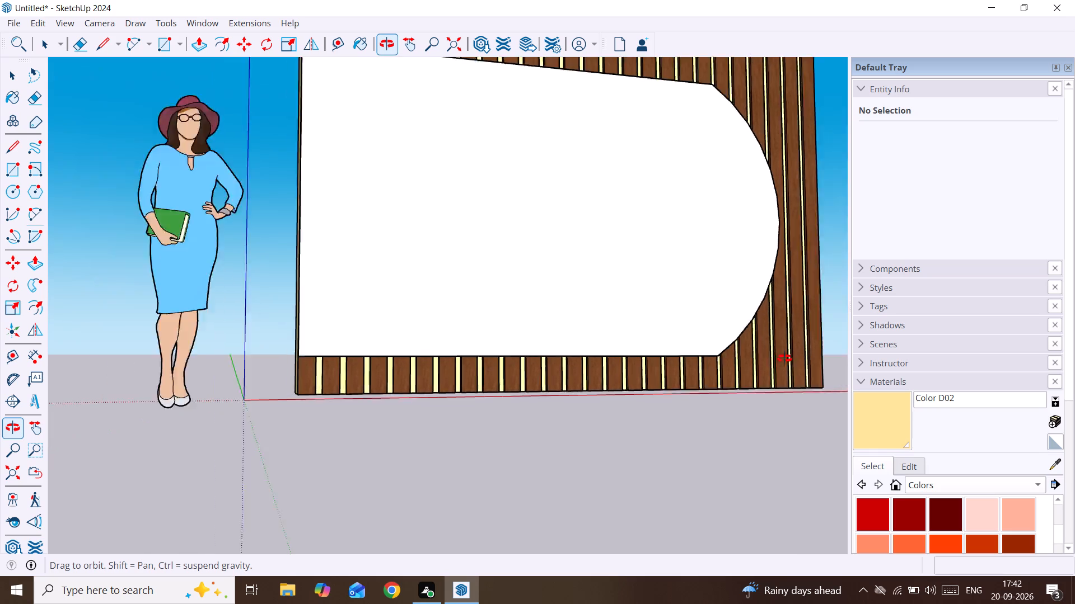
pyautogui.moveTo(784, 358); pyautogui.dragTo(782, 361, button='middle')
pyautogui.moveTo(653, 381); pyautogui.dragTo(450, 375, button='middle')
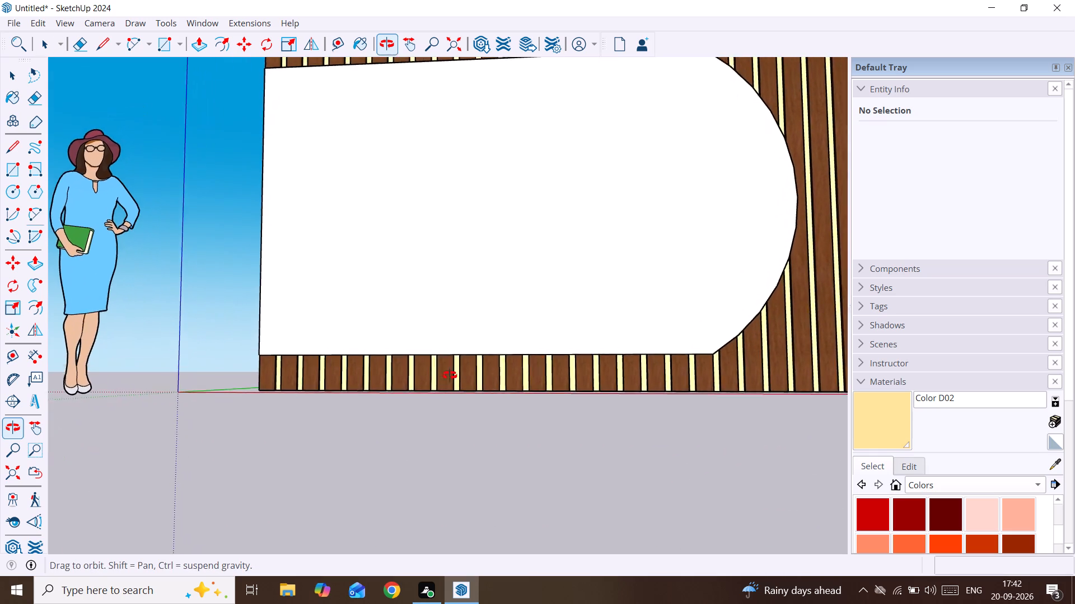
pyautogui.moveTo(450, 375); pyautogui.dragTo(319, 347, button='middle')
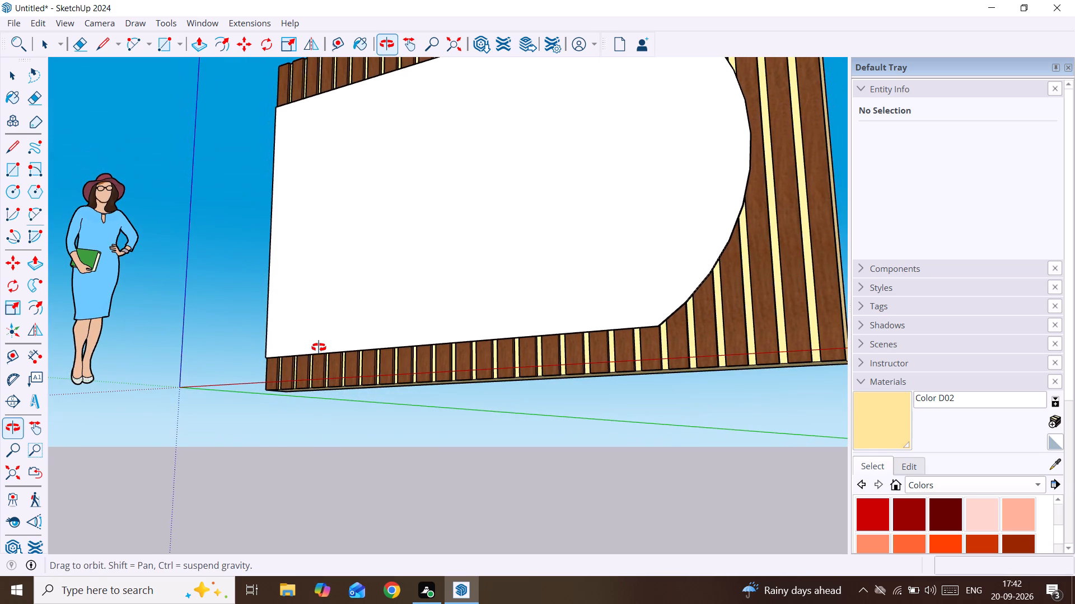
# Make the arc-ended panel's front face and its bounding edges into a group.
pyautogui.moveTo(319, 347); pyautogui.dragTo(484, 421, button='middle')
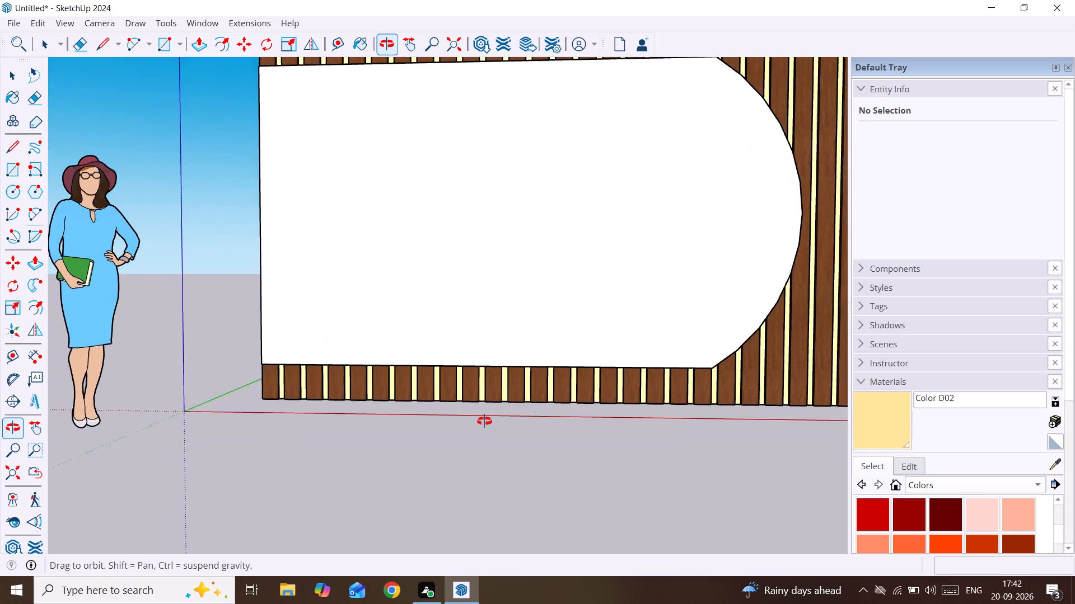
pyautogui.moveTo(484, 421); pyautogui.dragTo(488, 422, button='middle')
pyautogui.scroll(-3, 665, 368)
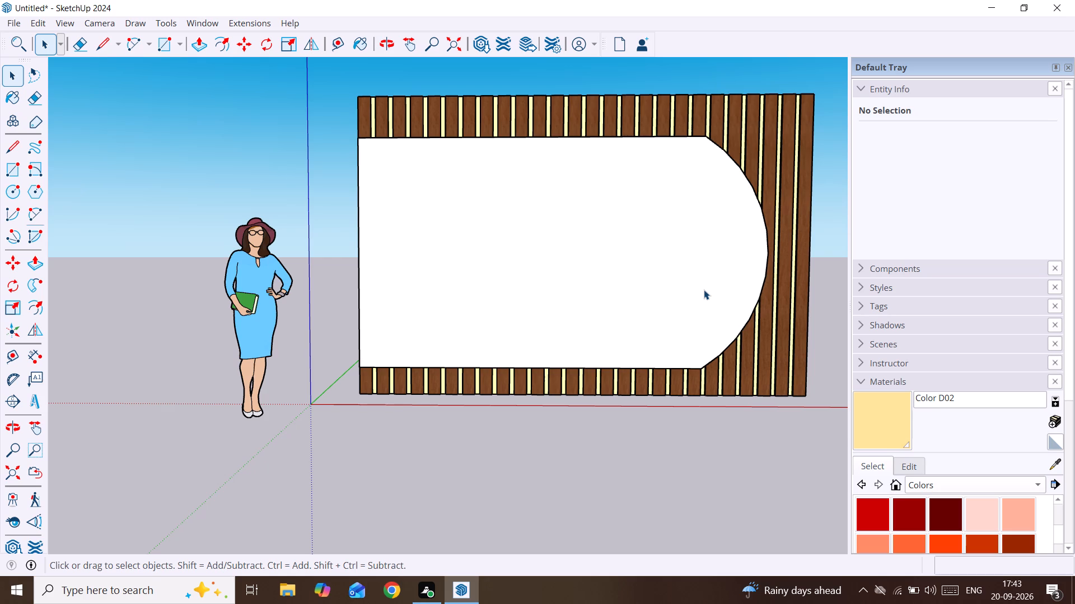
pyautogui.doubleClick(708, 266)
pyautogui.rightClick(708, 266)
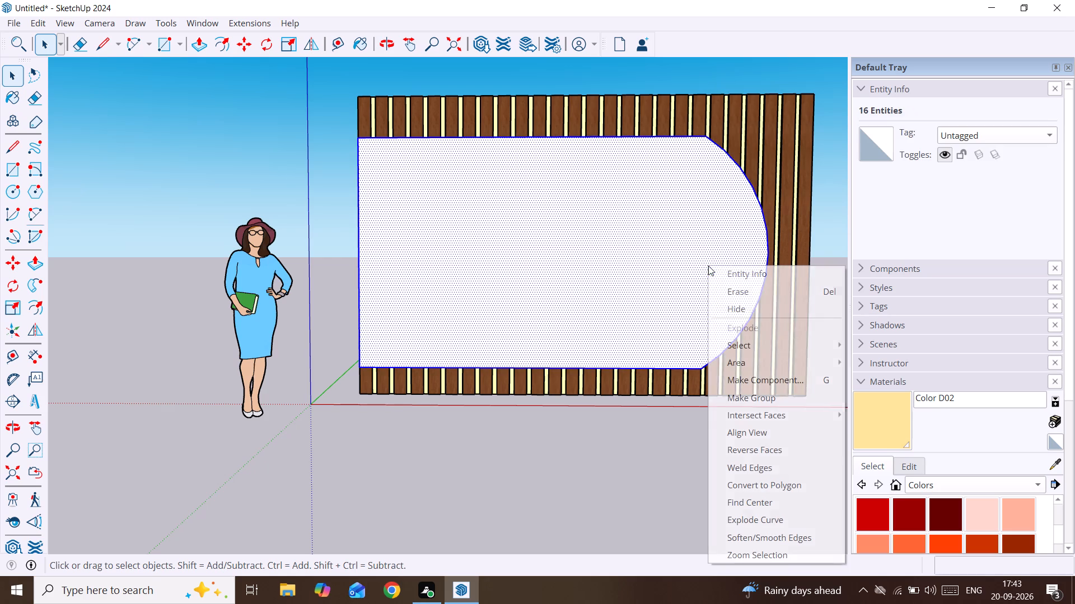
pyautogui.click(775, 395)
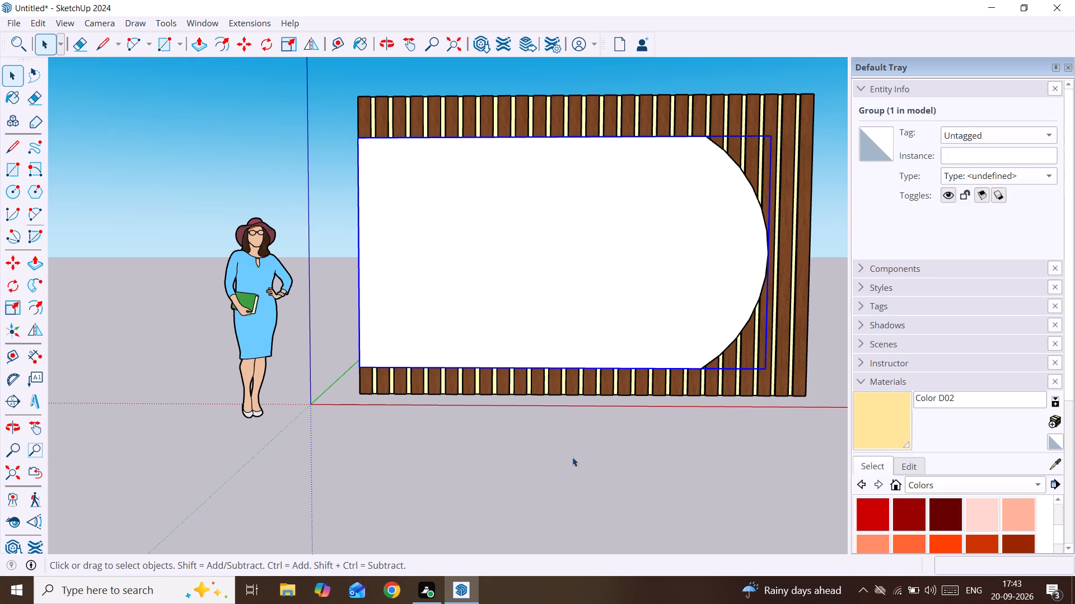
pyautogui.click(531, 493)
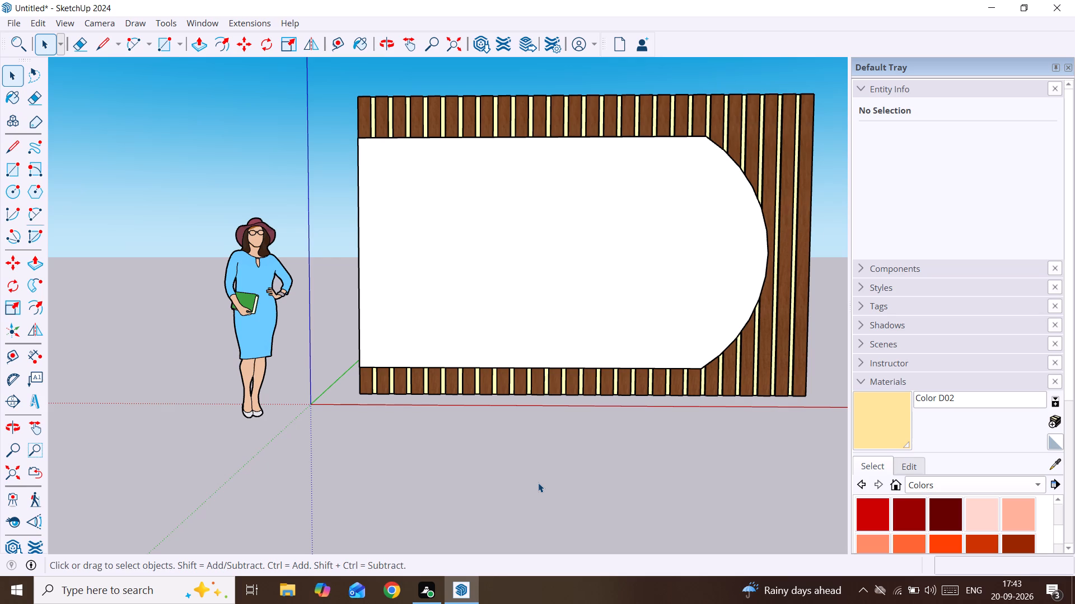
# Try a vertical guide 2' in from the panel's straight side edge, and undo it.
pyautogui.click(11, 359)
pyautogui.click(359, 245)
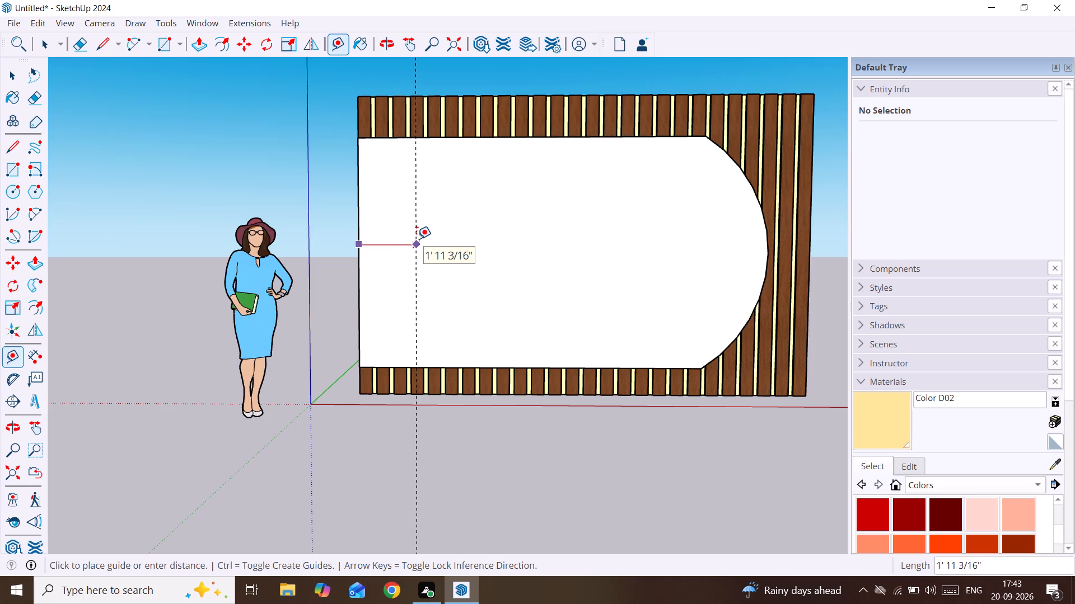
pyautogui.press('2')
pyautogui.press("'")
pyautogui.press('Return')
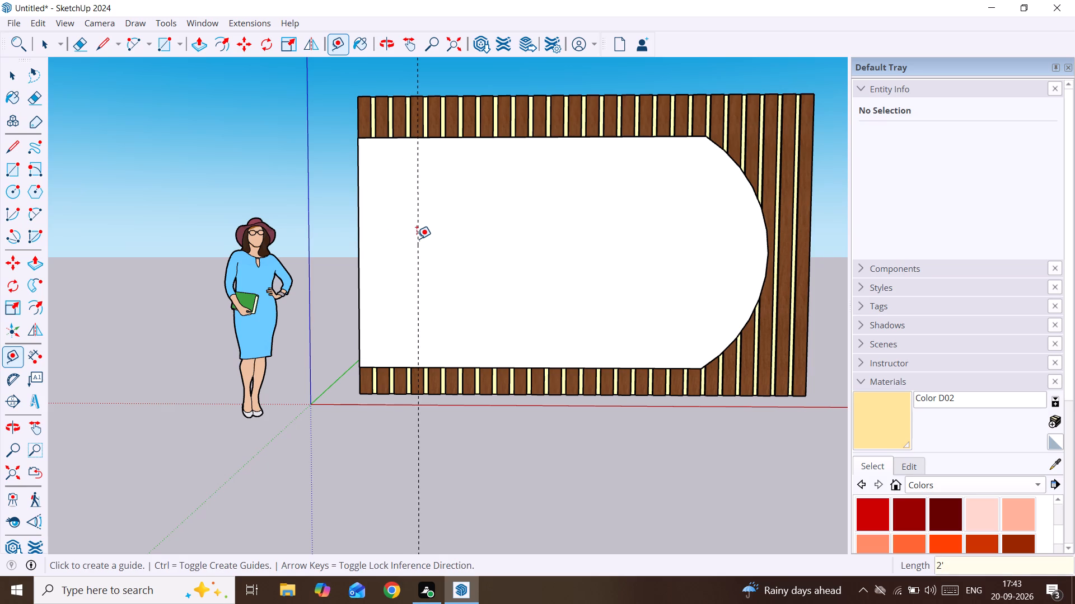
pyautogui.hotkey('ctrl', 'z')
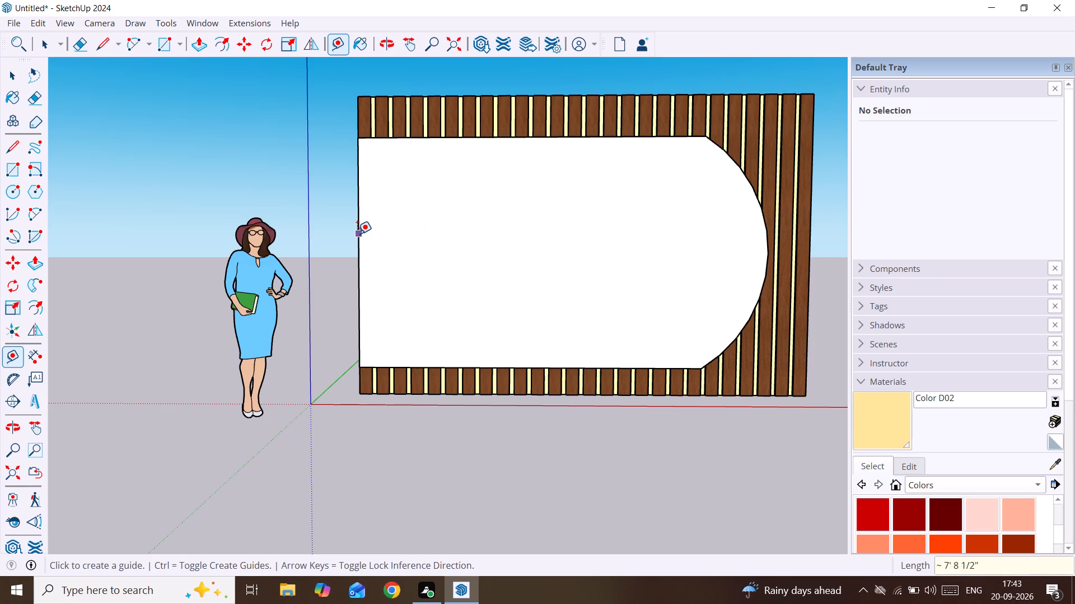
# Place a vertical guide 3' in from the panel's straight side edge.
pyautogui.click(357, 234)
pyautogui.write("3'")
pyautogui.press('Return')
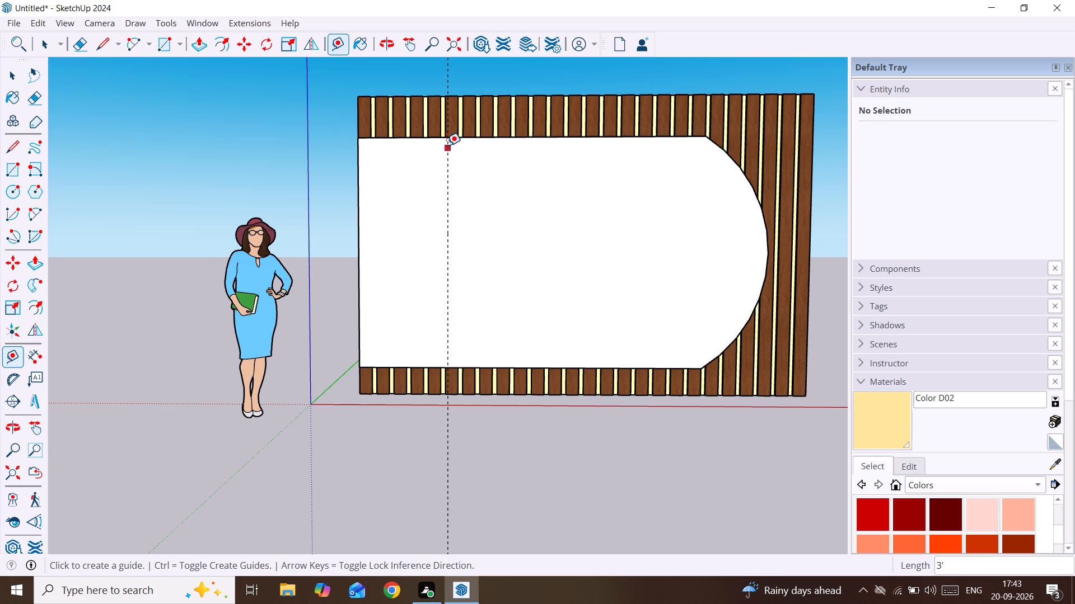
# Draw a rectangle about 8' 5 9/16" by 9 1/2" along the panel's upper edge, from the guide to where the arc starts.
pyautogui.press('r')
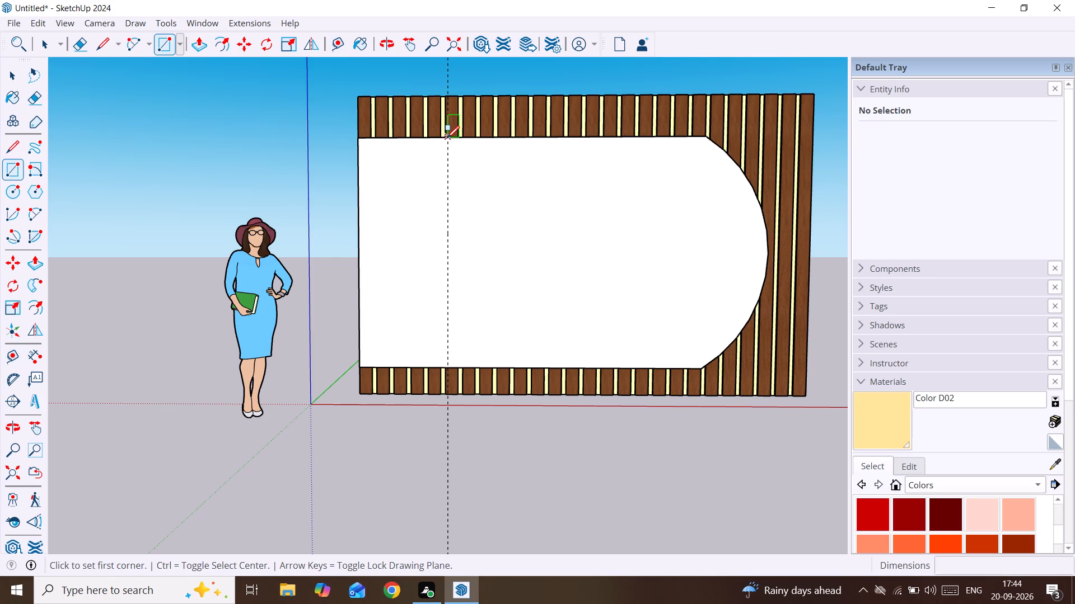
pyautogui.click(447, 138)
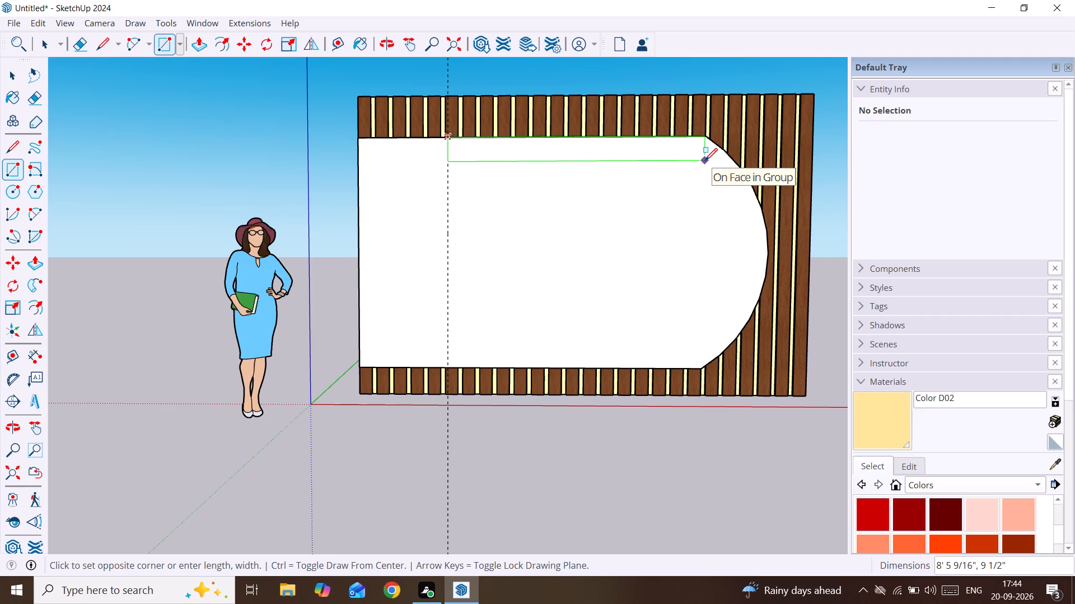
pyautogui.click(705, 161)
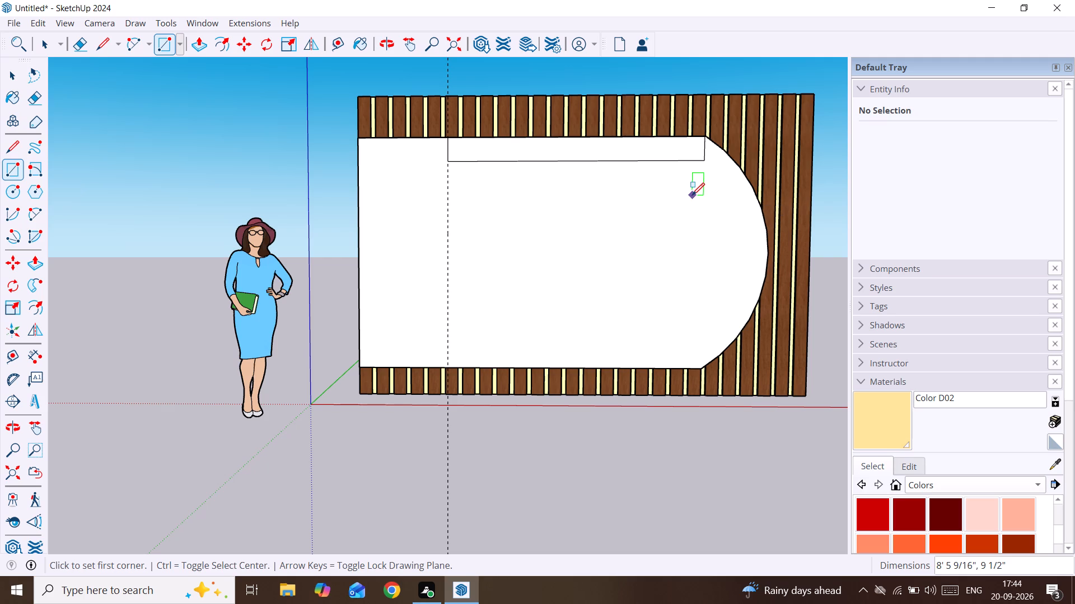
# Trace the panel's curved end with a two-point arc between its upper and lower corners, with a bulge of about 2' 1 5/8".
pyautogui.click(26, 205)
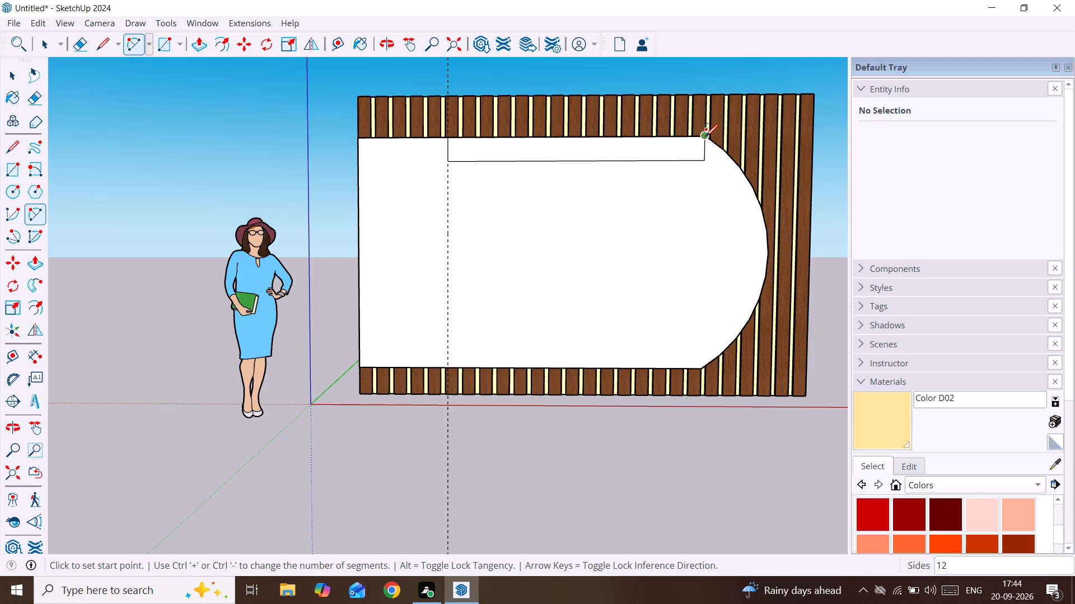
pyautogui.click(705, 136)
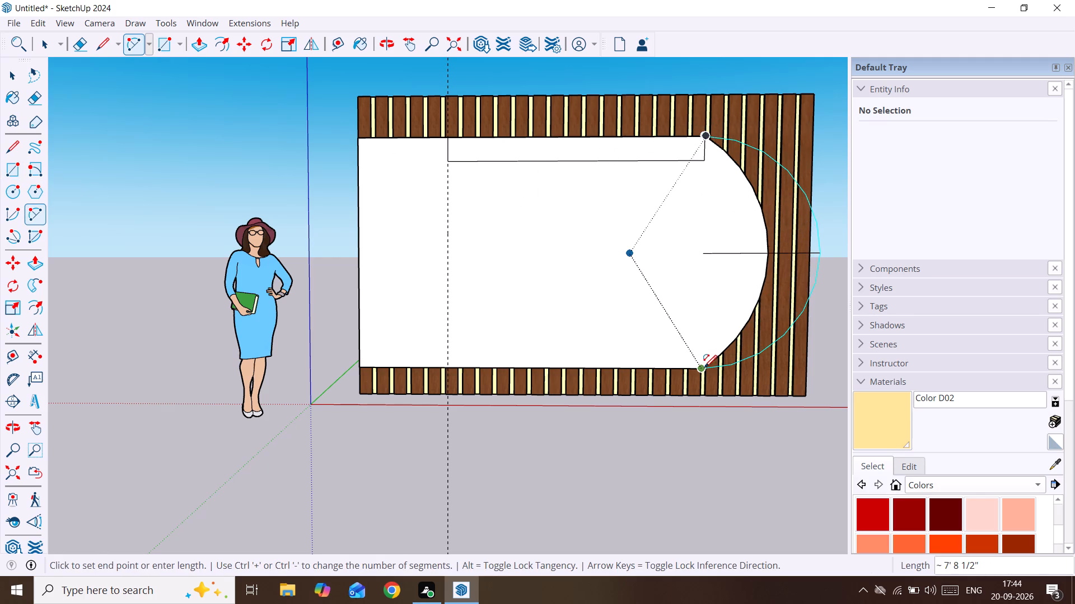
pyautogui.click(701, 371)
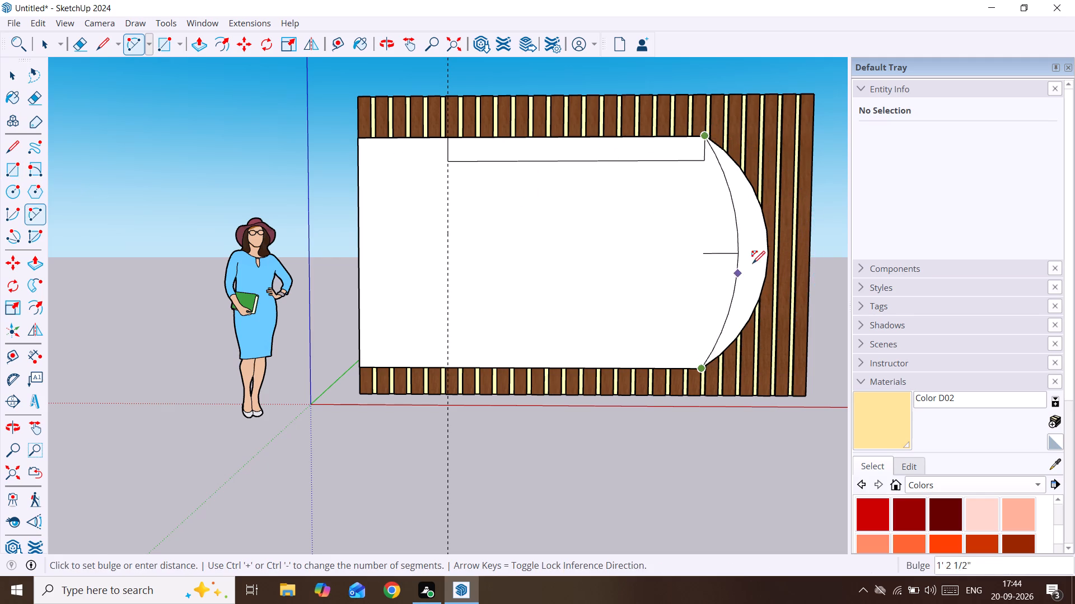
pyautogui.click(765, 258)
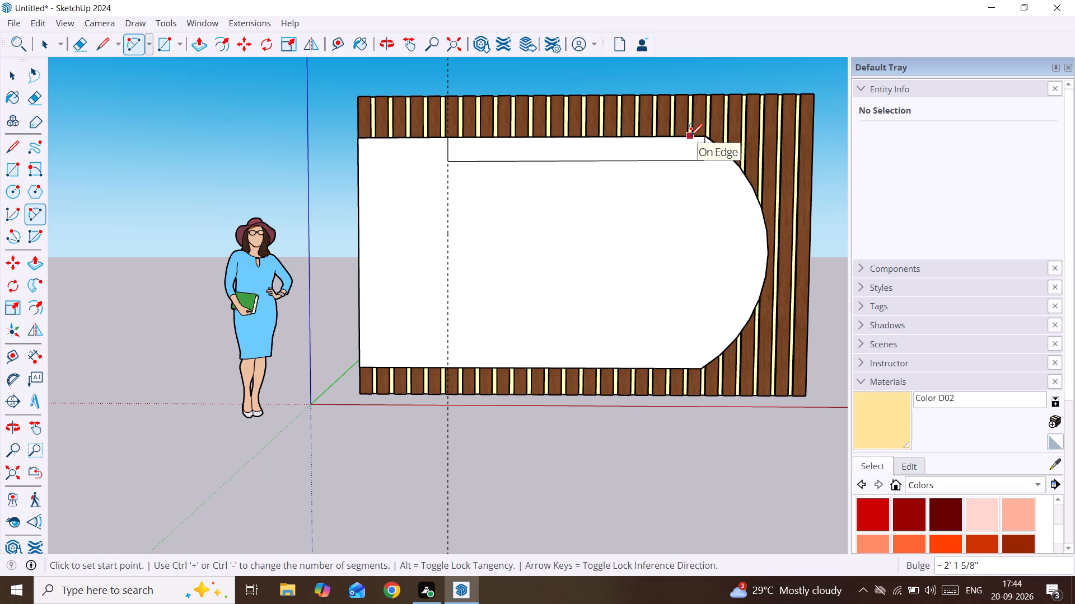
# Copy the rectangular strip from the panel's upper edge straight down along the guide to its lower edge.
pyautogui.press('space')
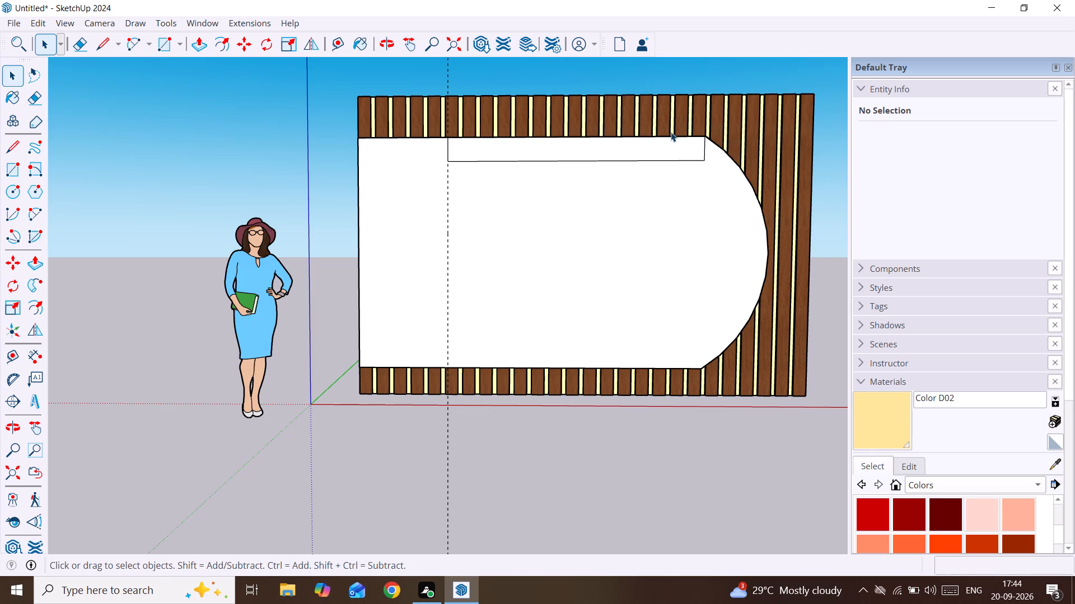
pyautogui.click(633, 150)
pyautogui.doubleClick(633, 152)
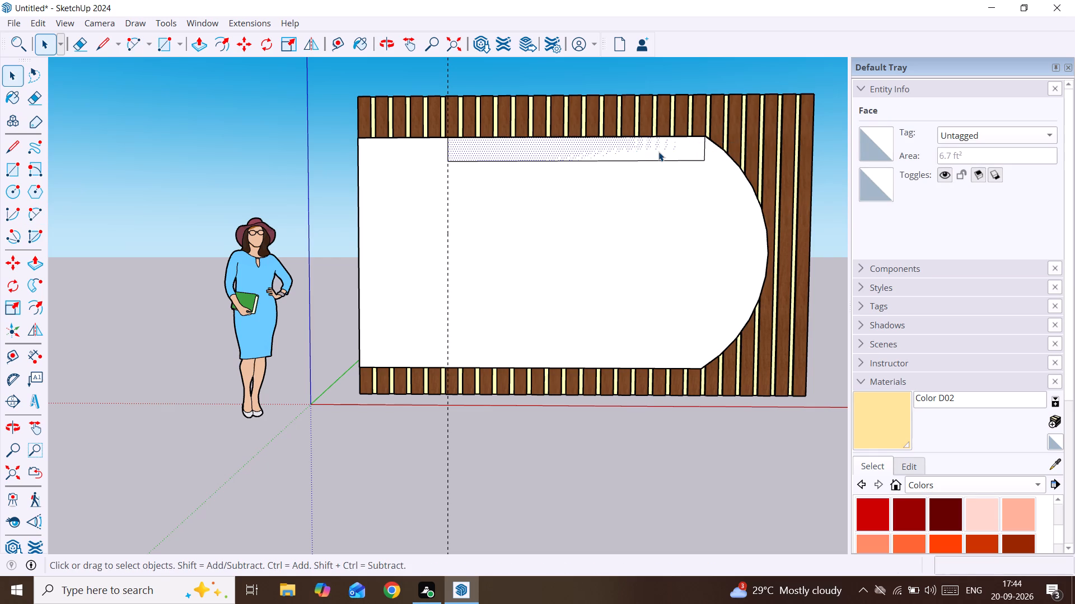
pyautogui.doubleClick(665, 152)
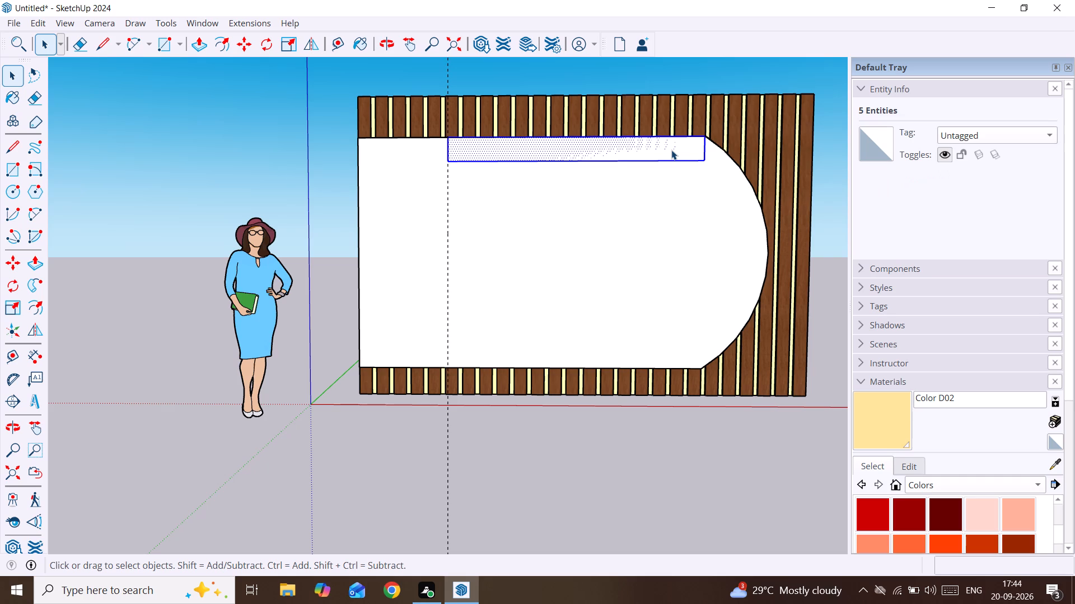
pyautogui.press('m')
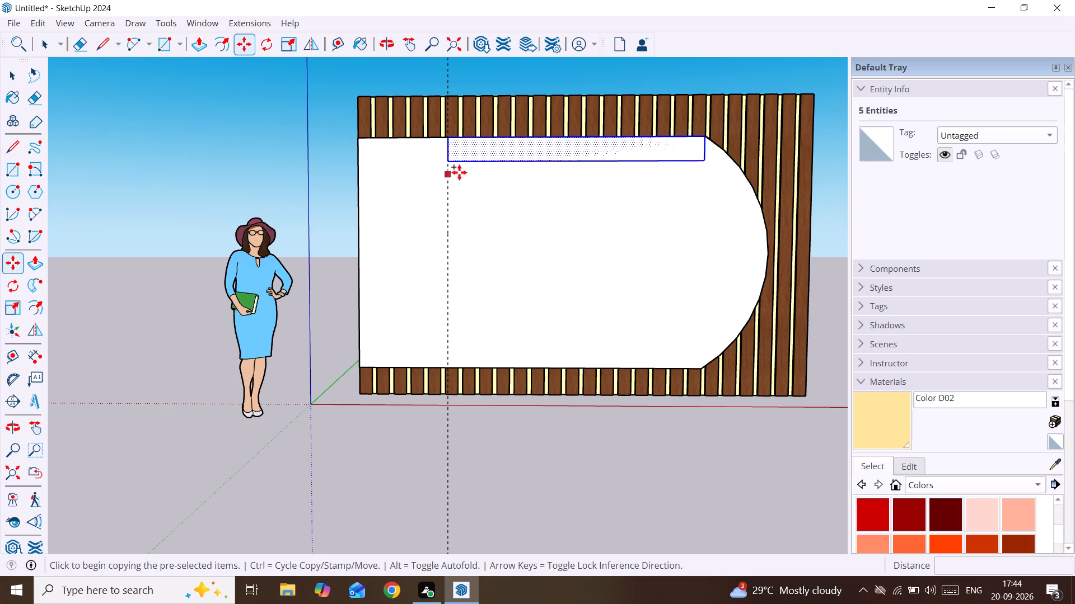
pyautogui.click(448, 159)
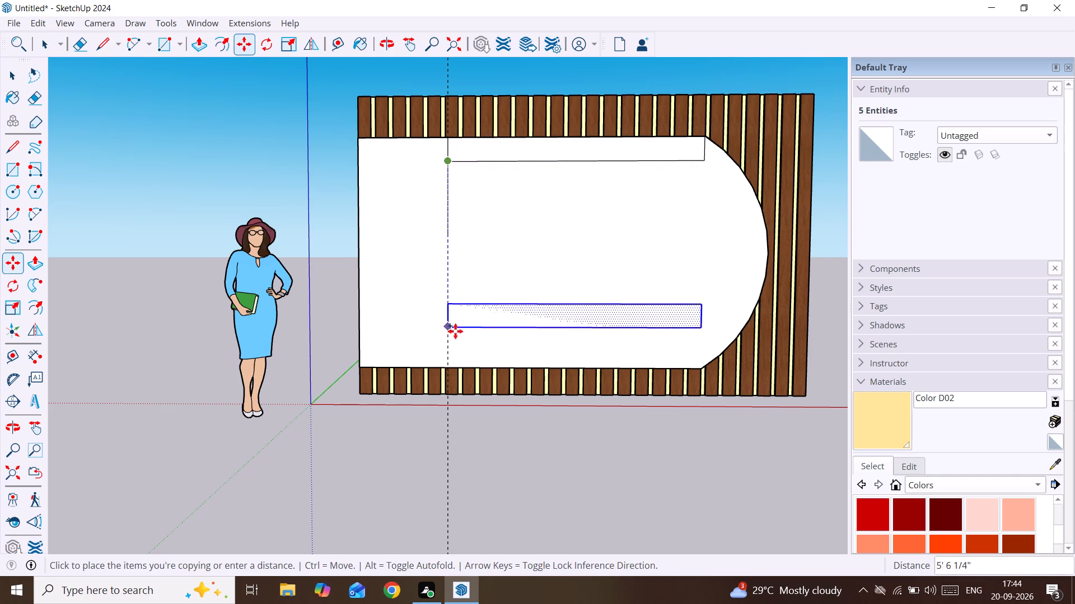
pyautogui.click(452, 370)
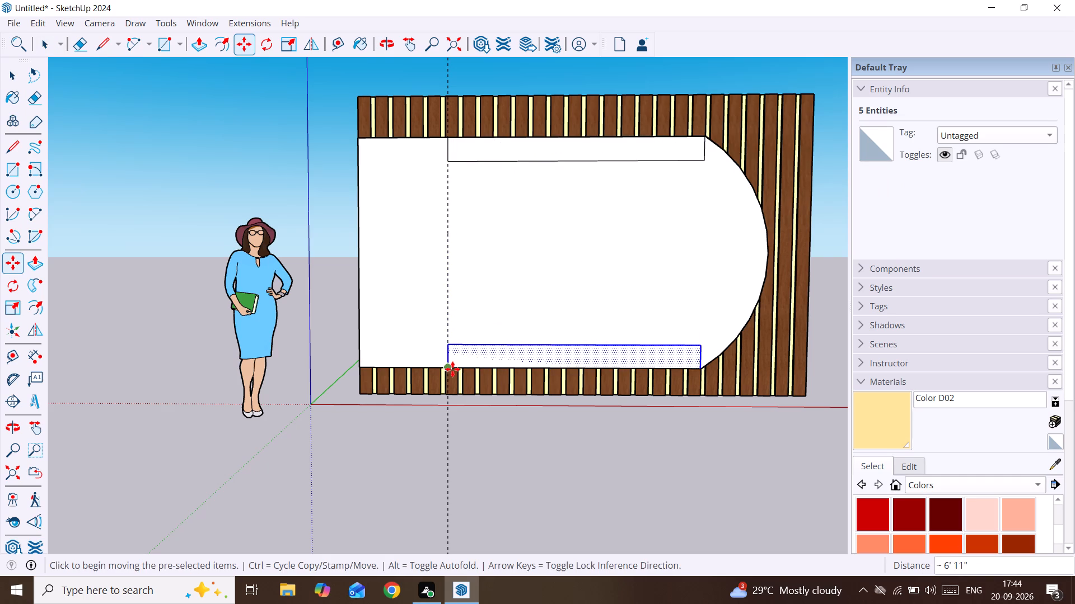
# Draw an inner two-point arc joining the inner end corners of both strips, with a bulge of about 1' 3 5/8".
pyautogui.rightClick(657, 214)
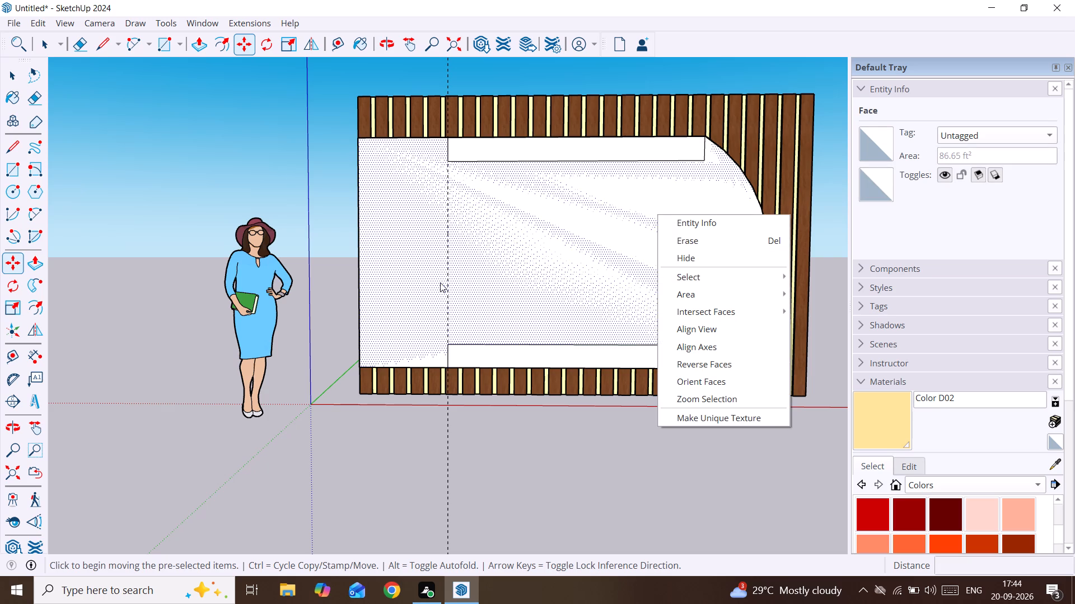
pyautogui.click(29, 211)
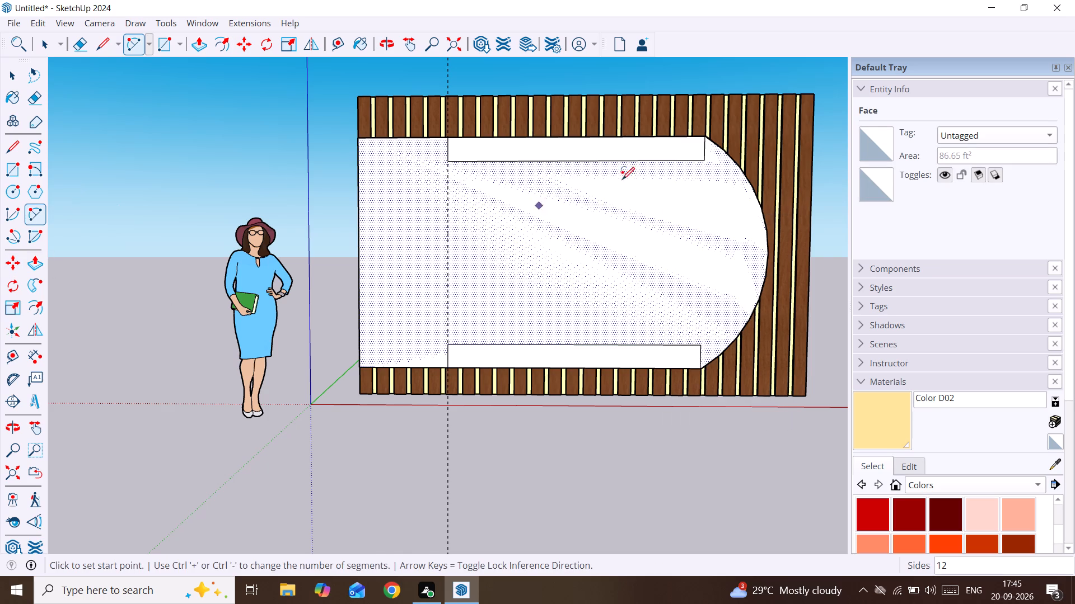
pyautogui.click(703, 161)
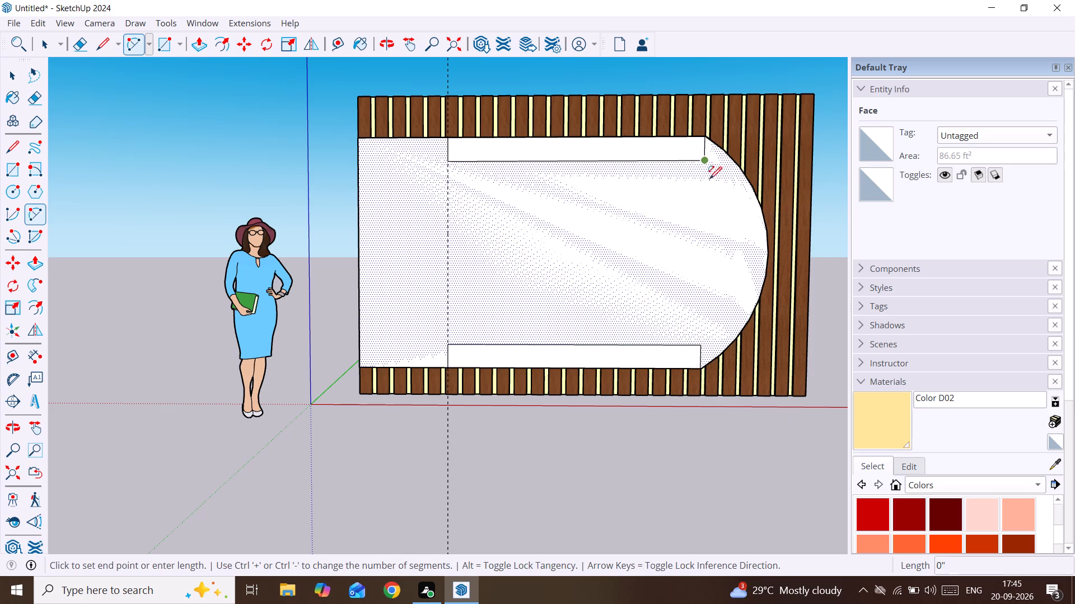
pyautogui.click(698, 347)
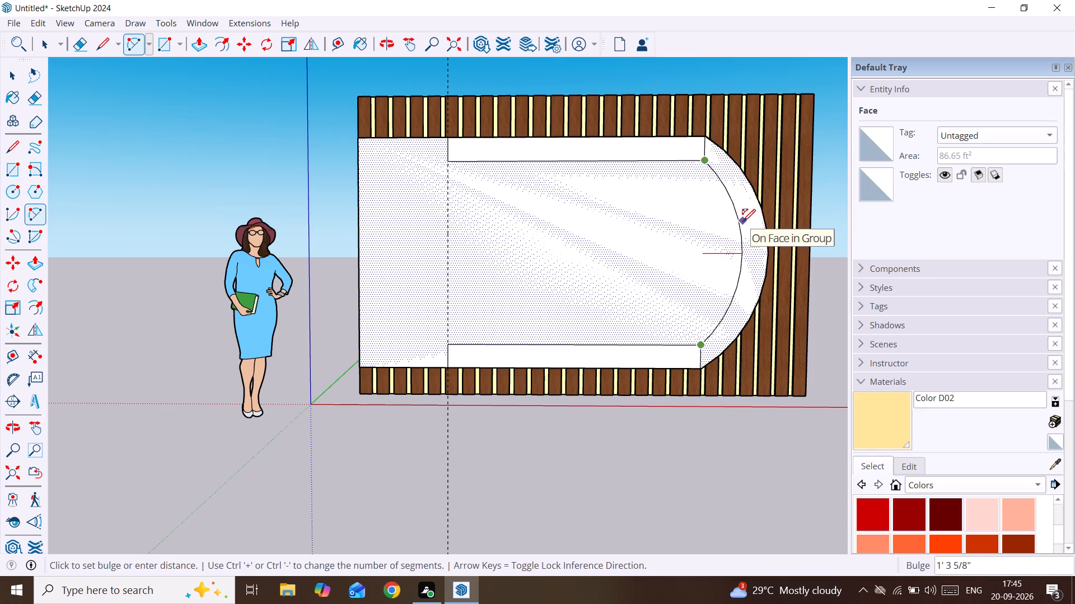
pyautogui.click(743, 221)
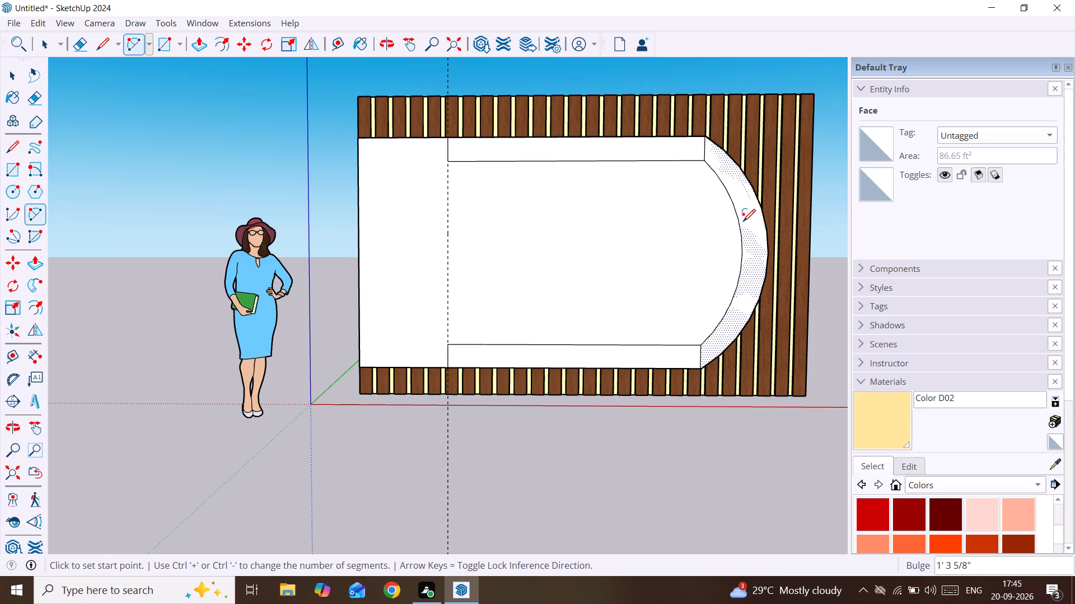
# Erase the two short edges dividing the upper and lower strips from the curved band so they form one face.
pyautogui.scroll(3, 714, 180)
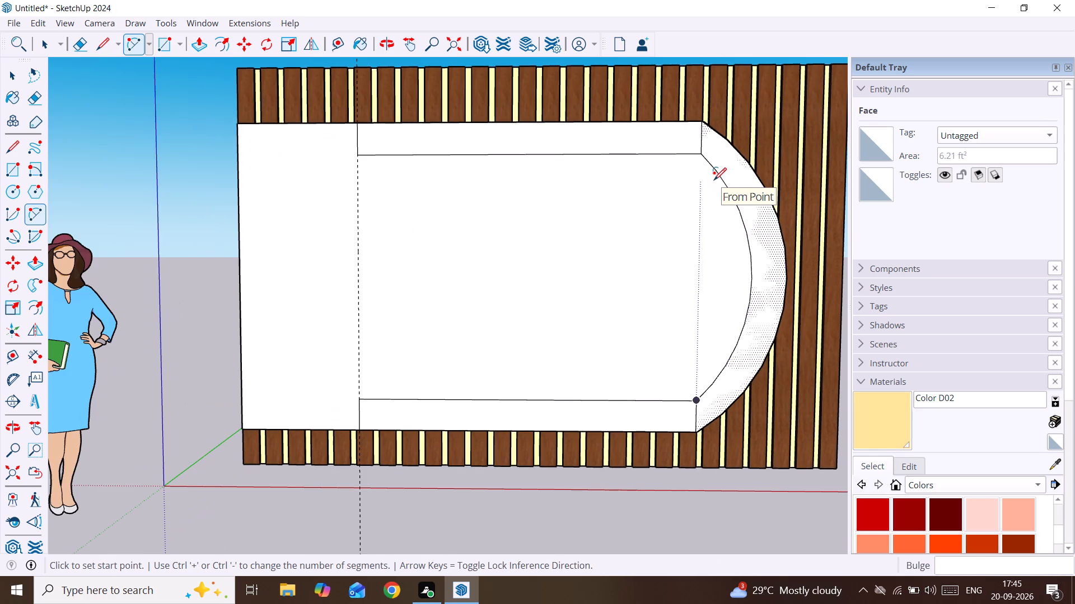
pyautogui.press('space')
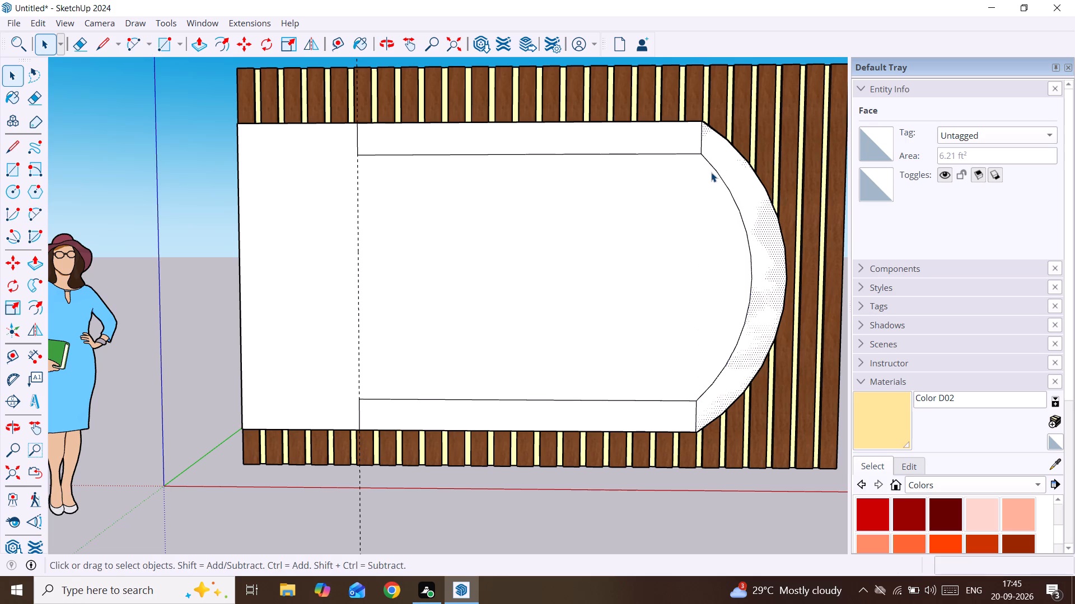
pyautogui.click(699, 139)
pyautogui.click(701, 140)
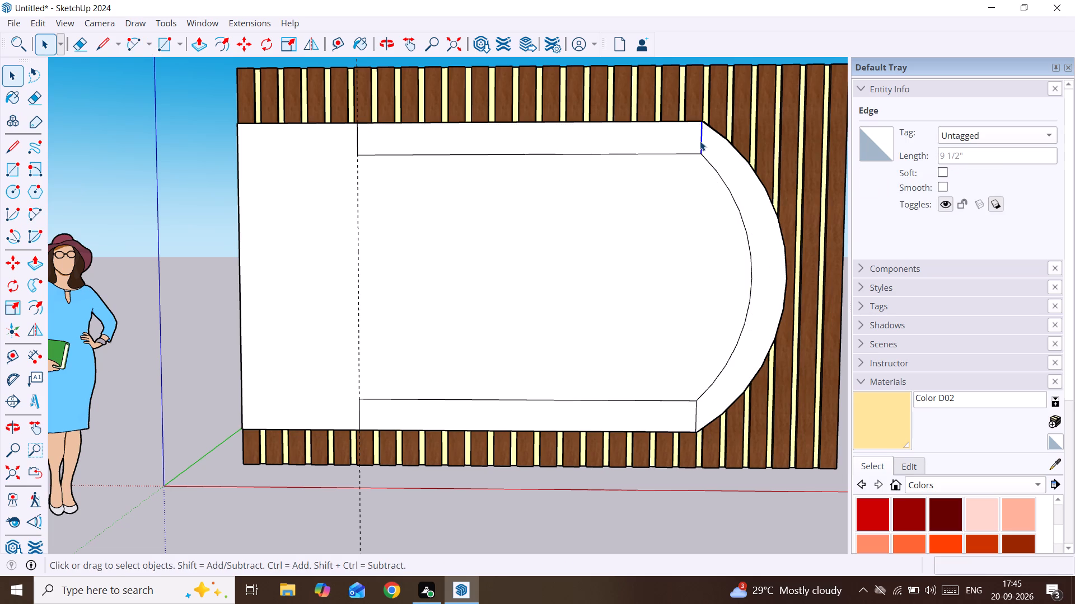
pyautogui.press('Delete')
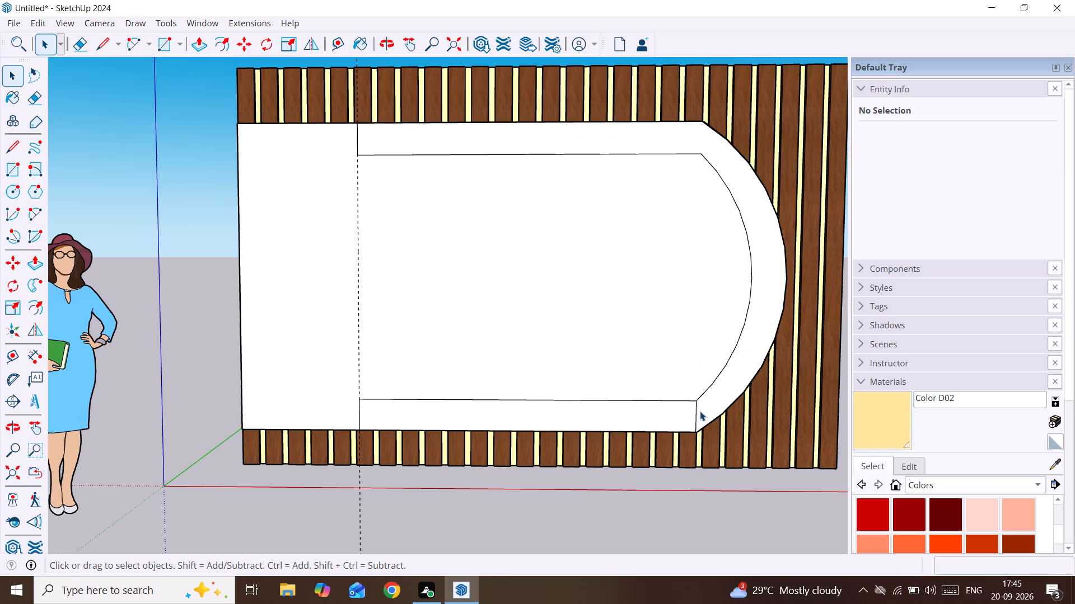
pyautogui.click(696, 414)
pyautogui.press('Delete')
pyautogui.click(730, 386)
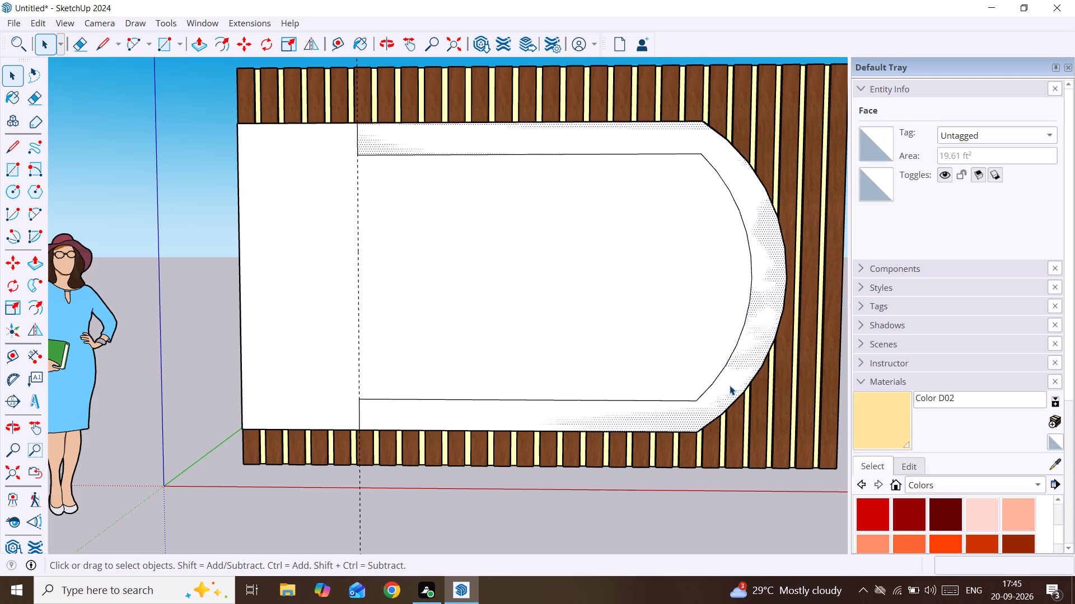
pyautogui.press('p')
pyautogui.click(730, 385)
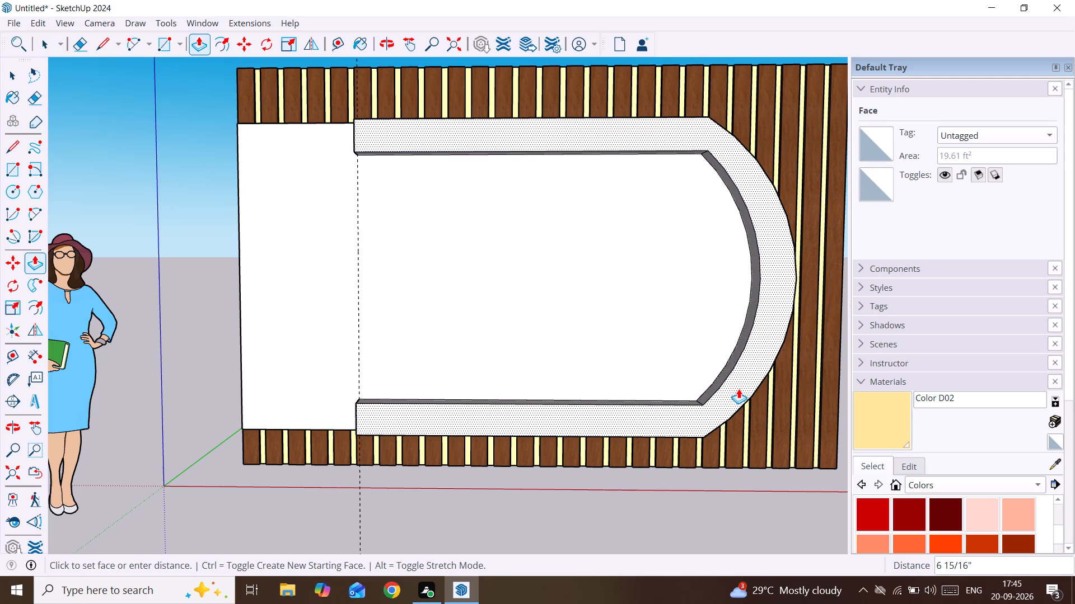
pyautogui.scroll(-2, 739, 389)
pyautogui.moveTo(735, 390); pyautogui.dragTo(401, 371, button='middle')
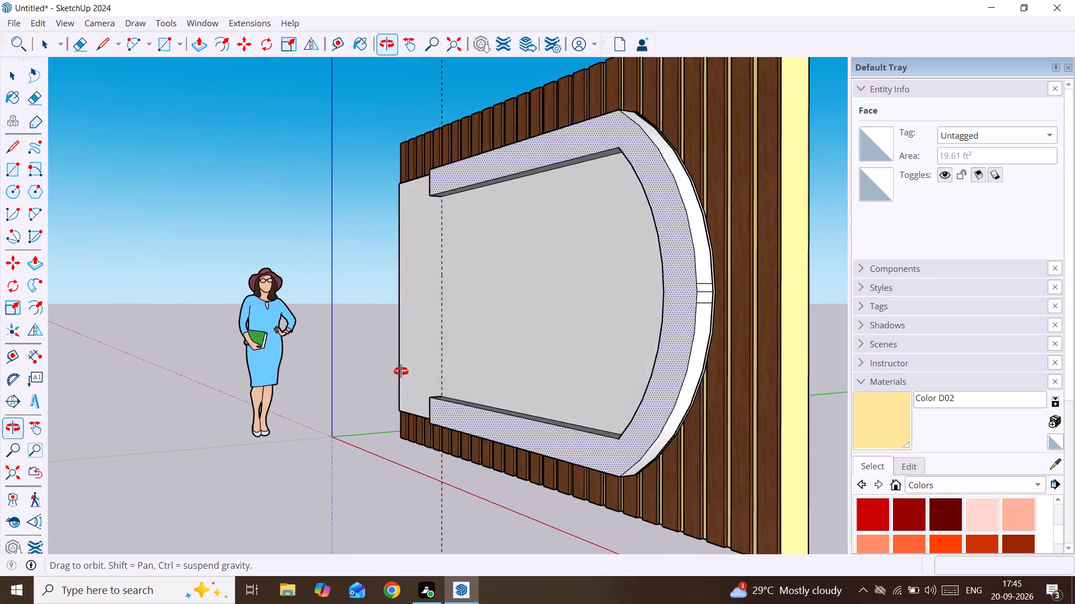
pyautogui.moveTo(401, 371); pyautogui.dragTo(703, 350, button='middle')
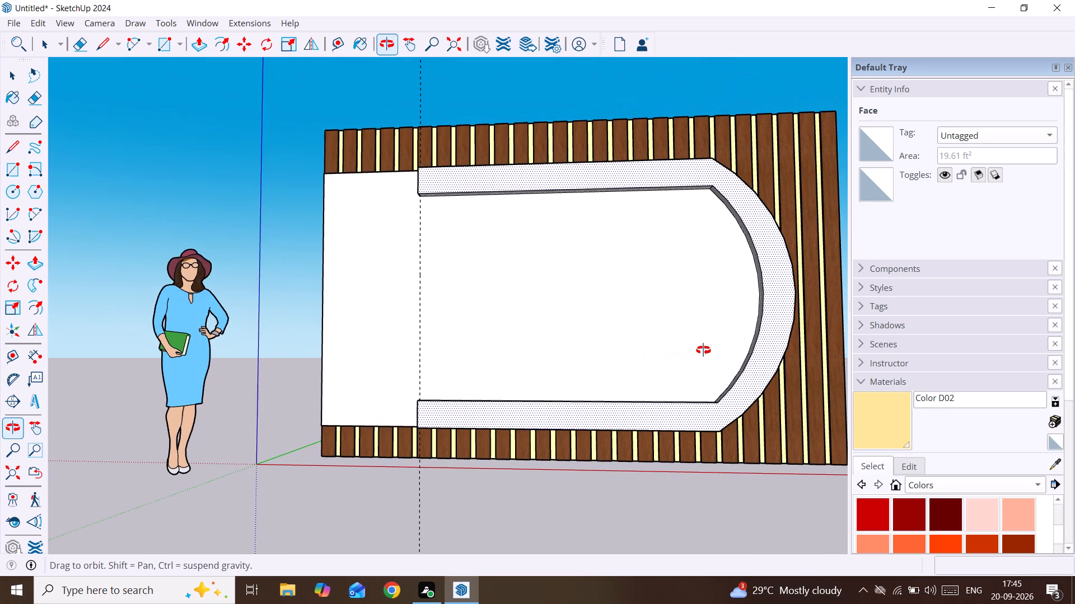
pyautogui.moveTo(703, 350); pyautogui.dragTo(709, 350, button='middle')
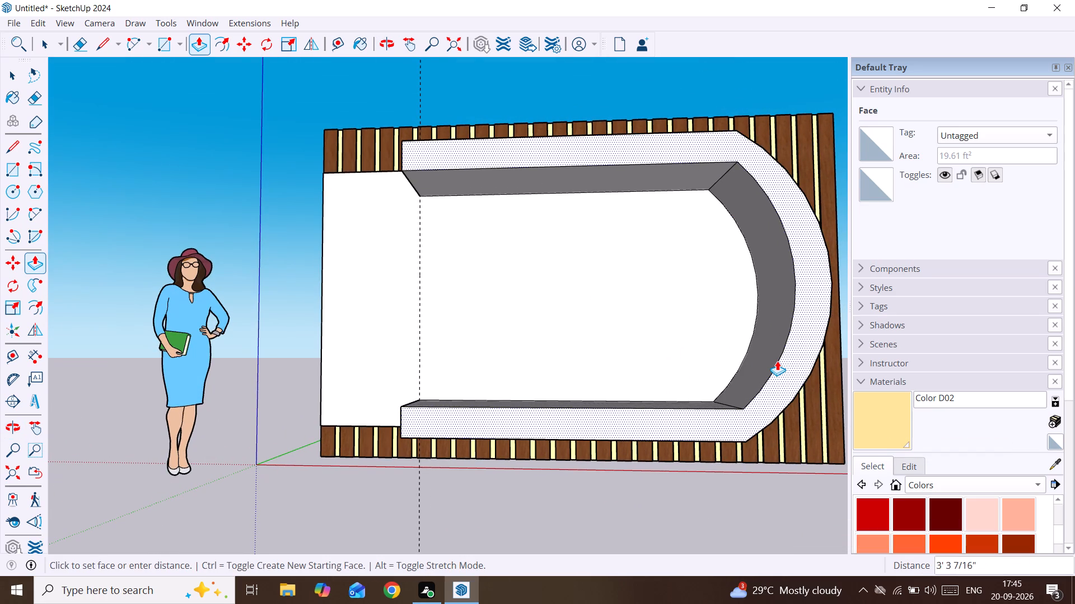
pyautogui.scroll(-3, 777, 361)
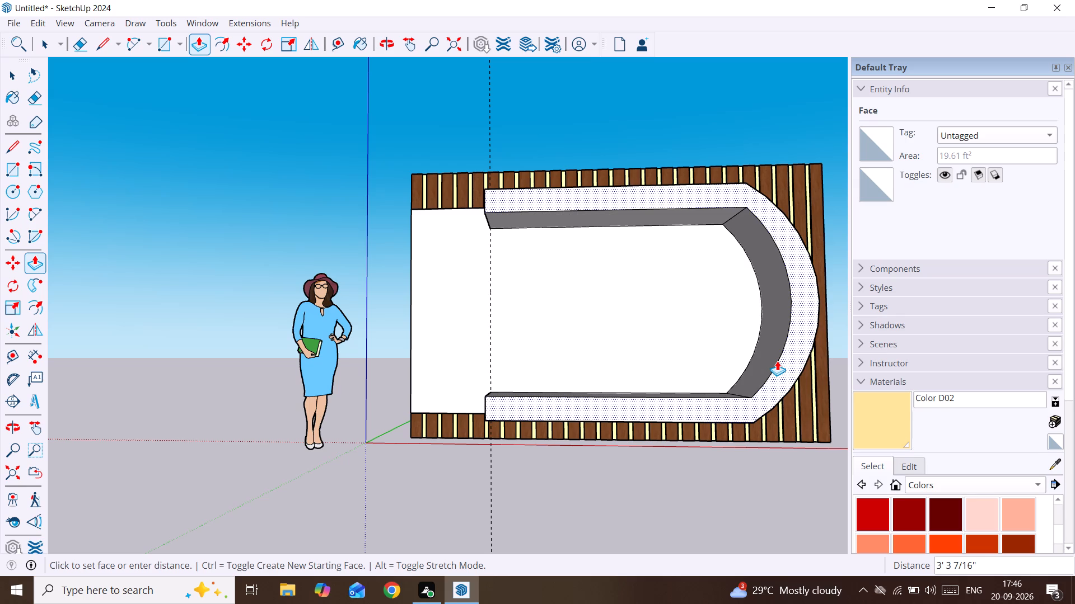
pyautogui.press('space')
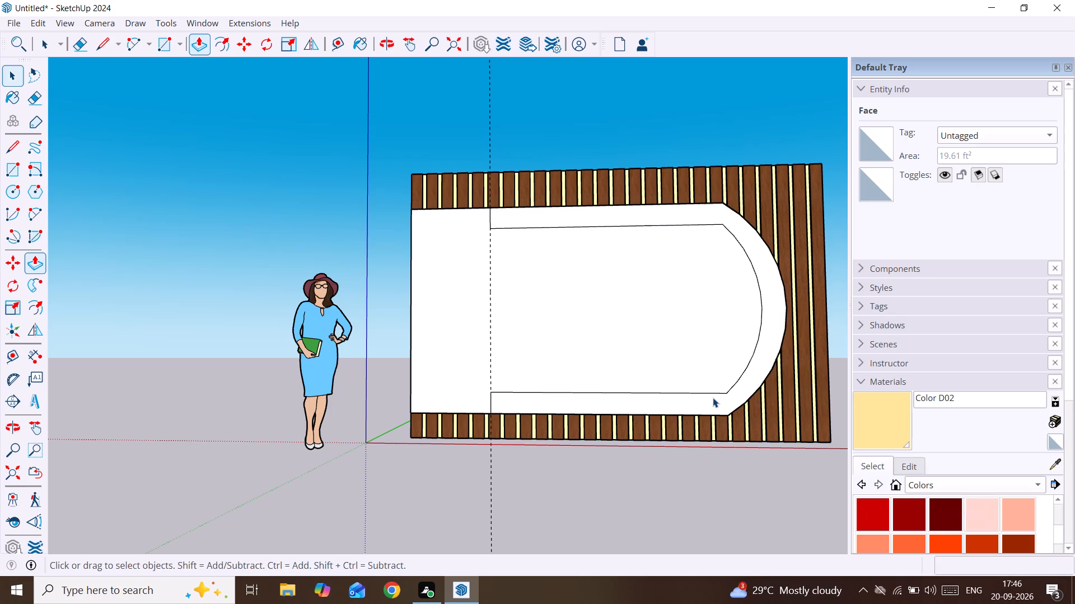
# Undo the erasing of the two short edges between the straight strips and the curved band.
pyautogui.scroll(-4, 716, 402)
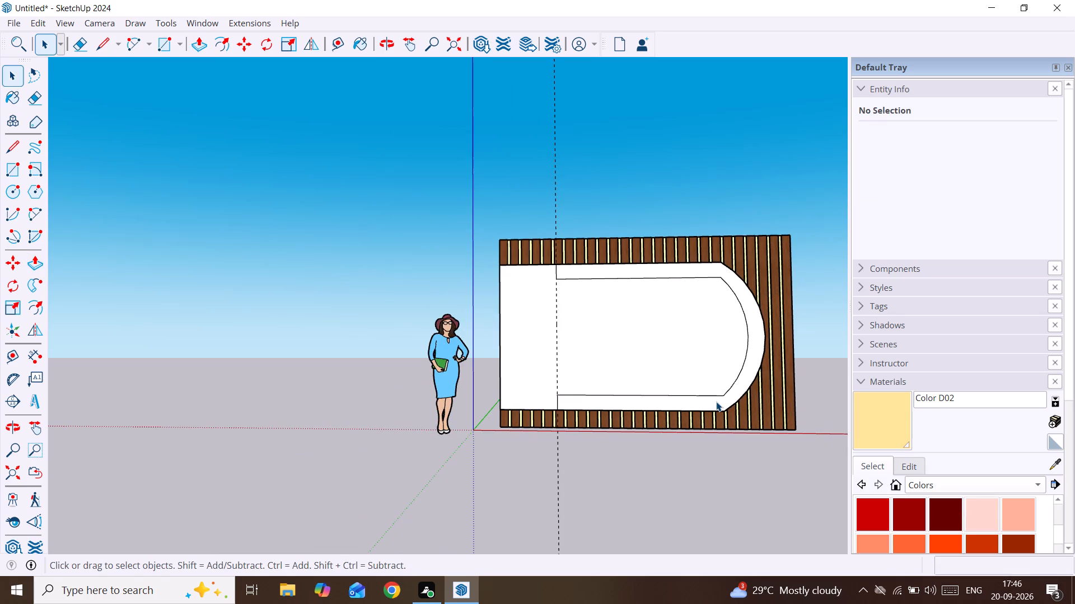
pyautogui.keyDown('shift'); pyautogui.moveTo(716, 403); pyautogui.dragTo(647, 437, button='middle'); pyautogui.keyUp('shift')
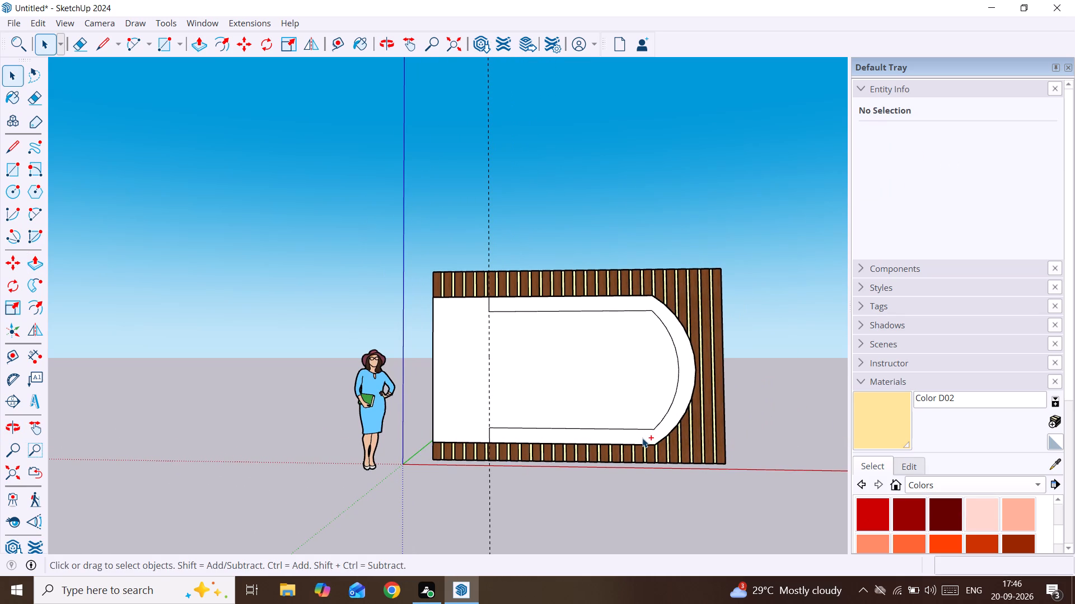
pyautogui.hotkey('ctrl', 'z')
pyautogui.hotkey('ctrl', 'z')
# Delete all faces and edges of the U-shaped band drawn over the panel.
pyautogui.moveTo(465, 290); pyautogui.dragTo(697, 454)
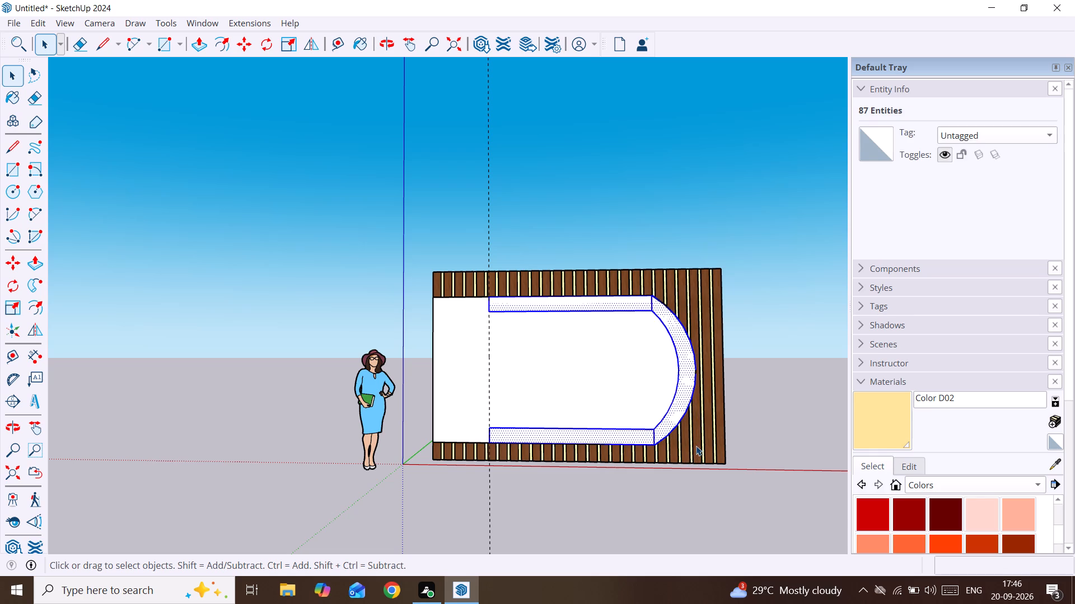
pyautogui.press('Delete')
# Open the panel group for editing and delete the geometry of its curved end, keeping the long upper and lower edges.
pyautogui.click(685, 360)
pyautogui.doubleClick(666, 365)
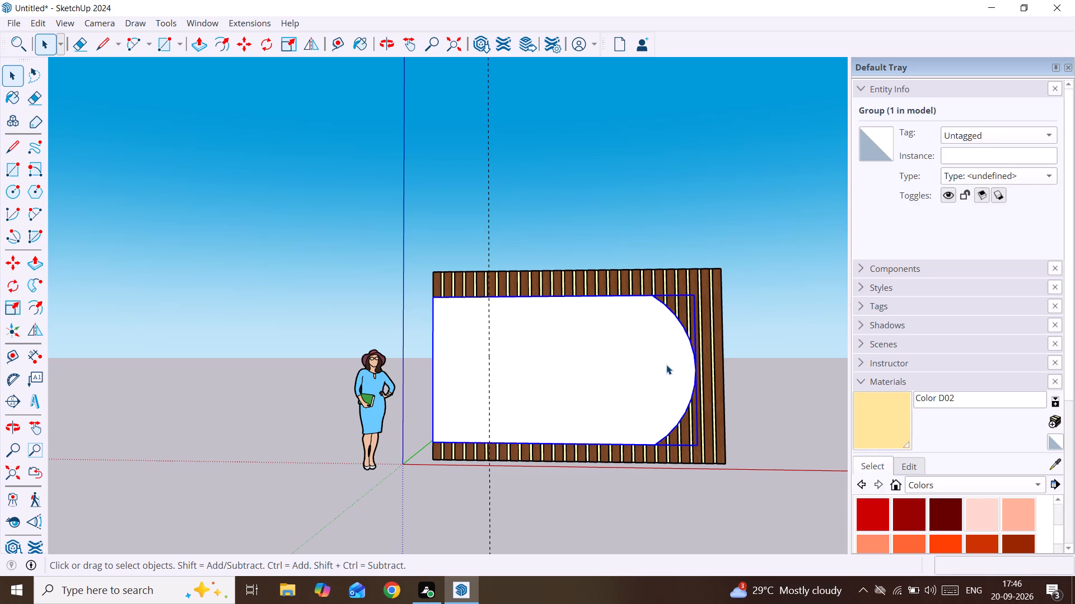
pyautogui.scroll(3, 666, 365)
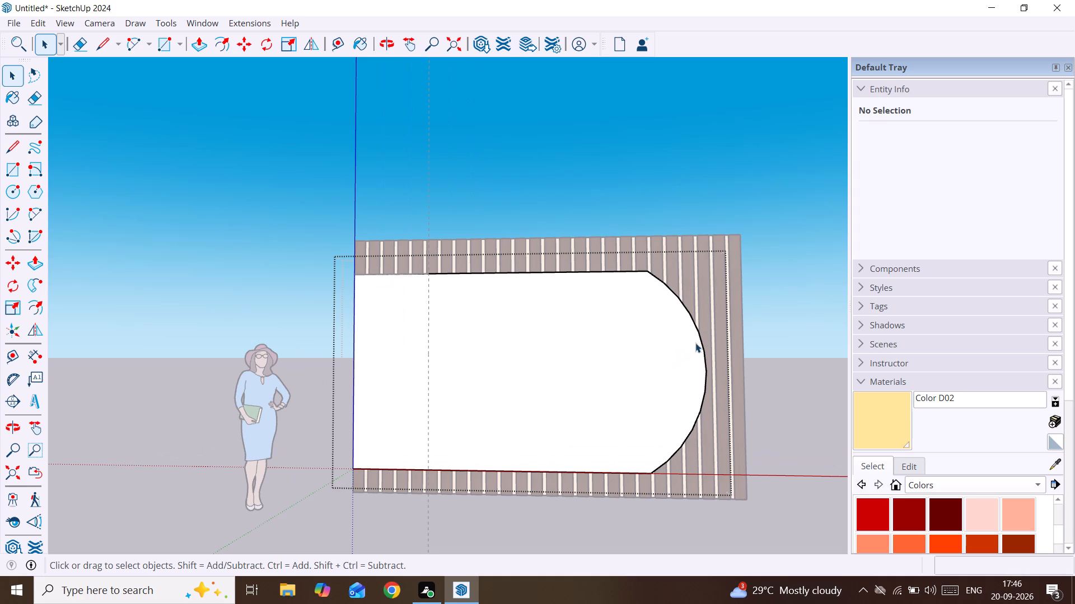
pyautogui.click(699, 342)
pyautogui.click(699, 342)
pyautogui.click(700, 346)
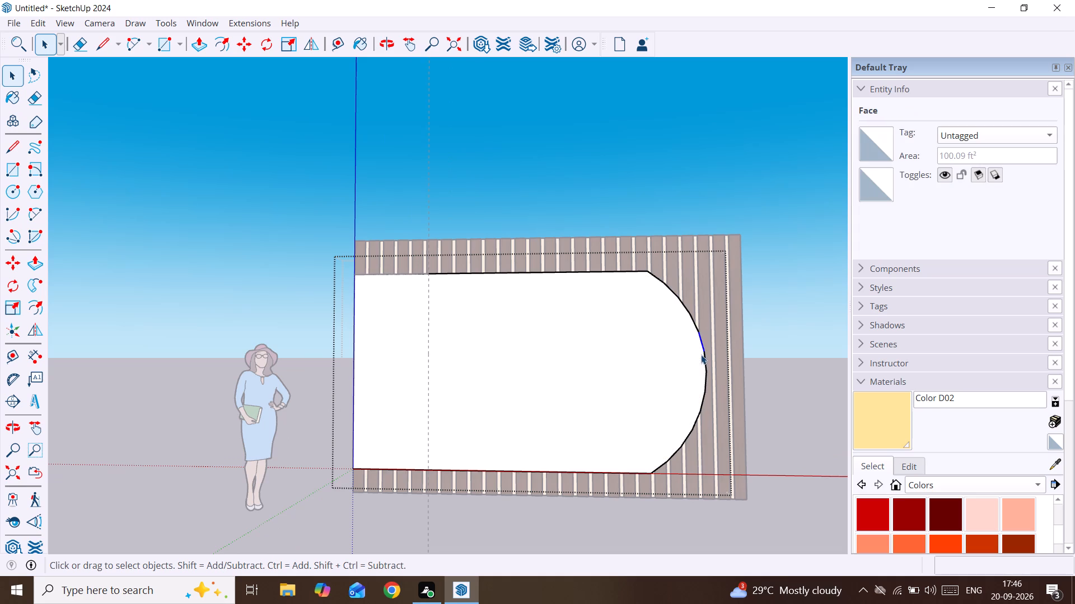
pyautogui.click(704, 364)
pyautogui.moveTo(704, 384); pyautogui.dragTo(704, 391)
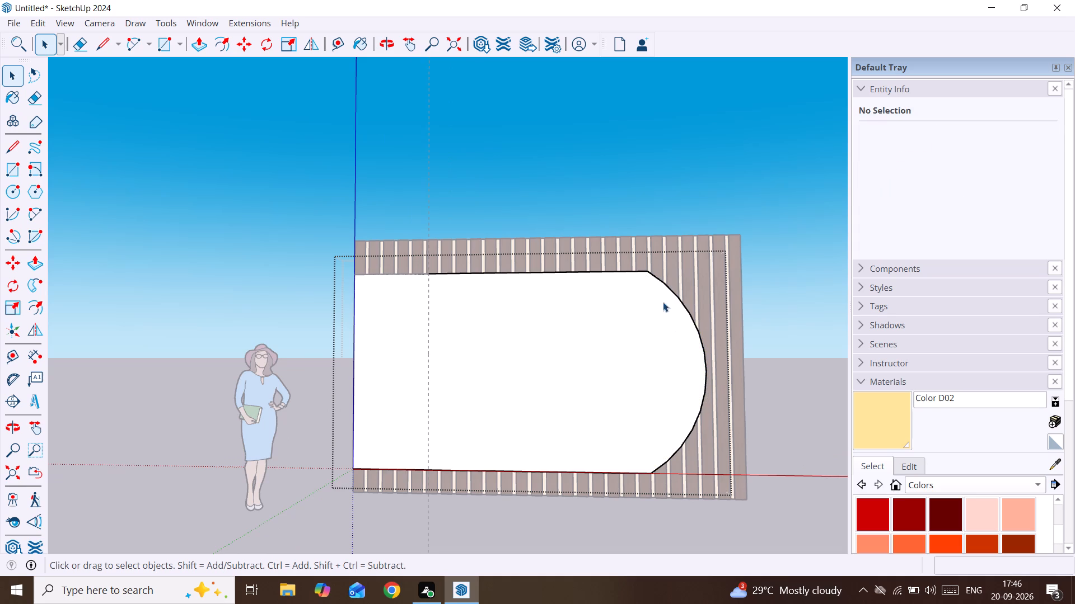
pyautogui.moveTo(638, 247); pyautogui.dragTo(718, 512)
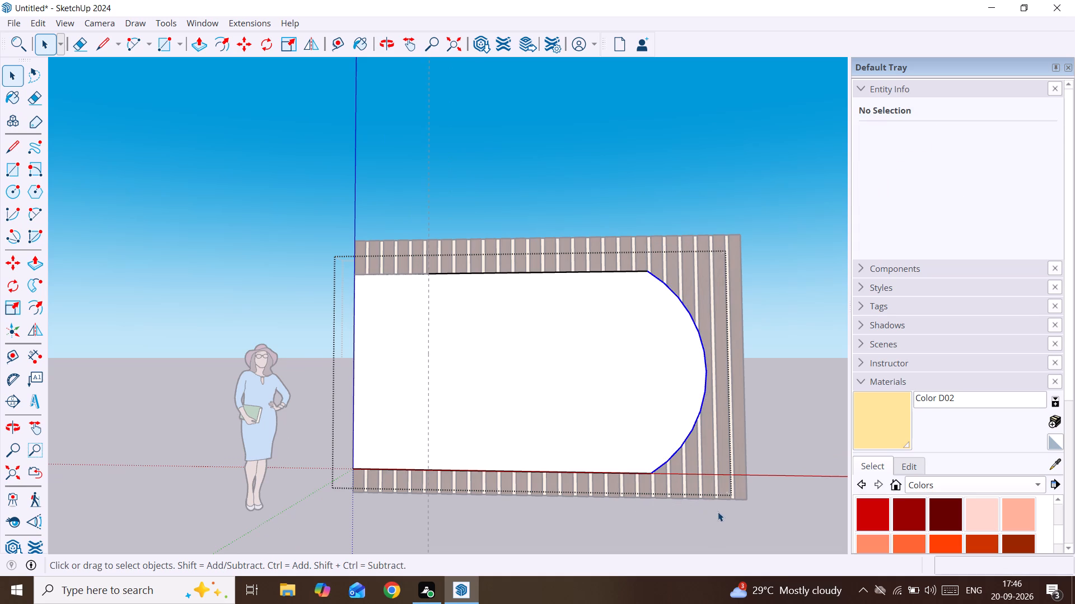
pyautogui.press('Delete')
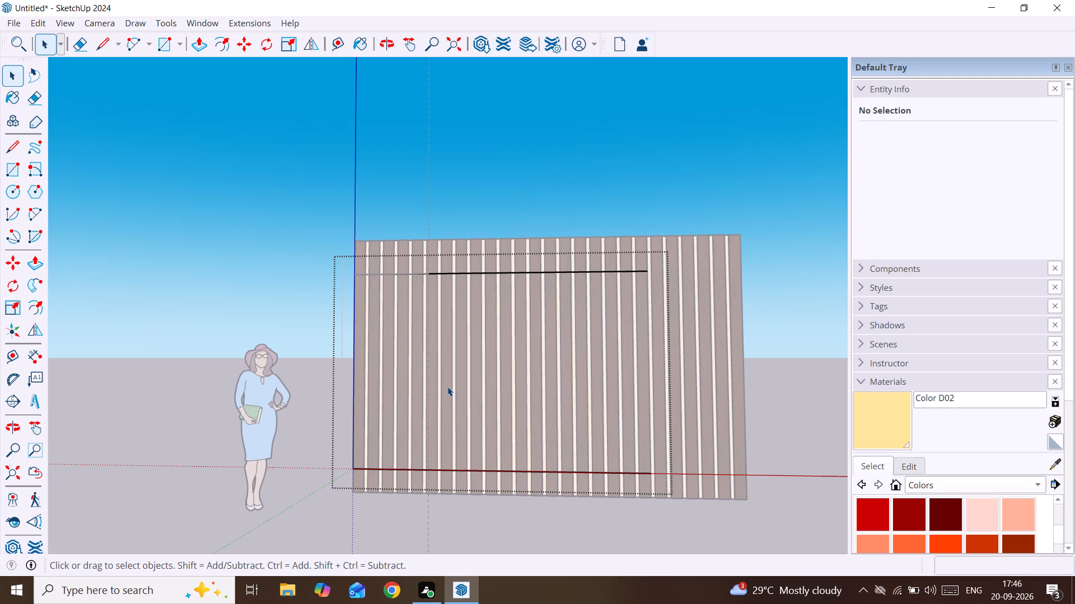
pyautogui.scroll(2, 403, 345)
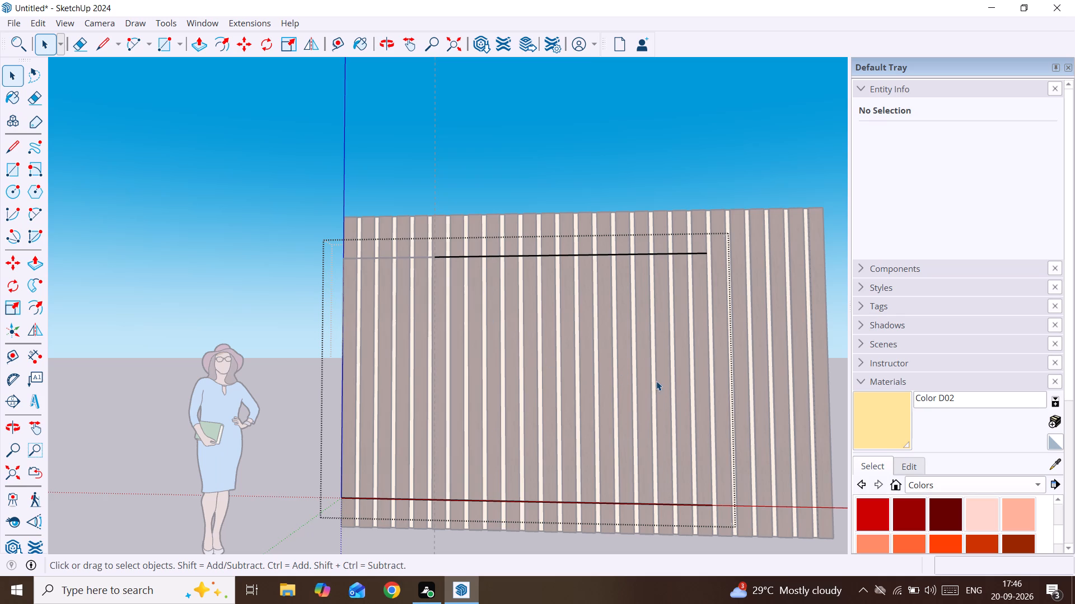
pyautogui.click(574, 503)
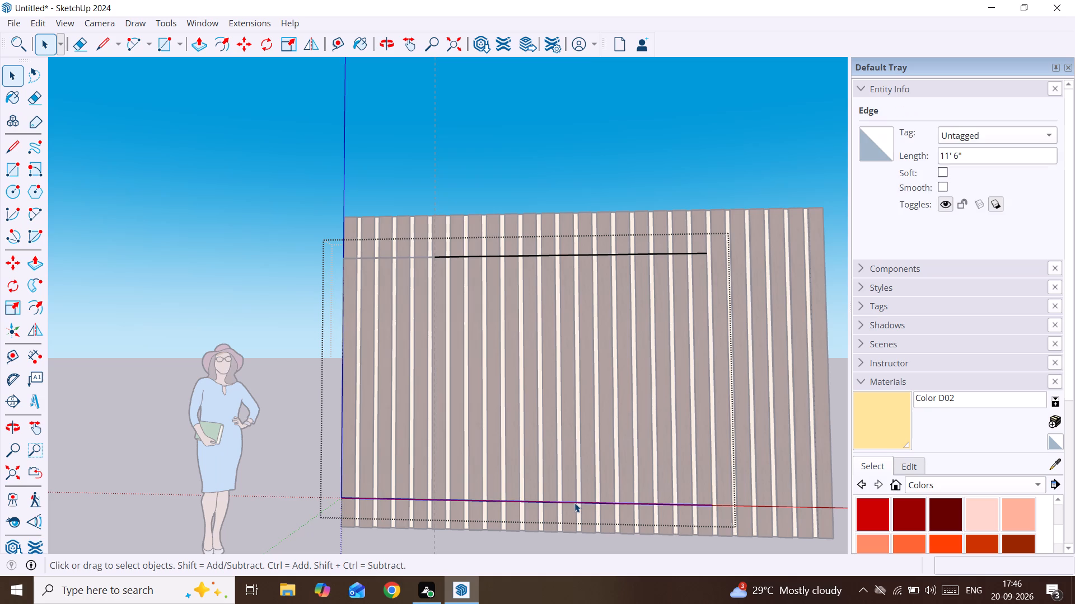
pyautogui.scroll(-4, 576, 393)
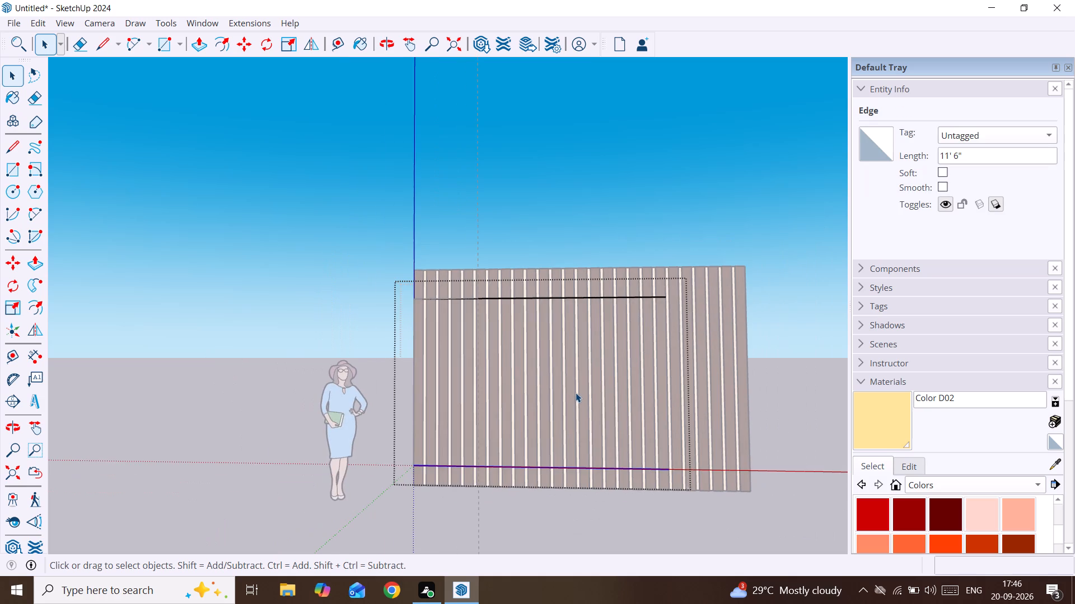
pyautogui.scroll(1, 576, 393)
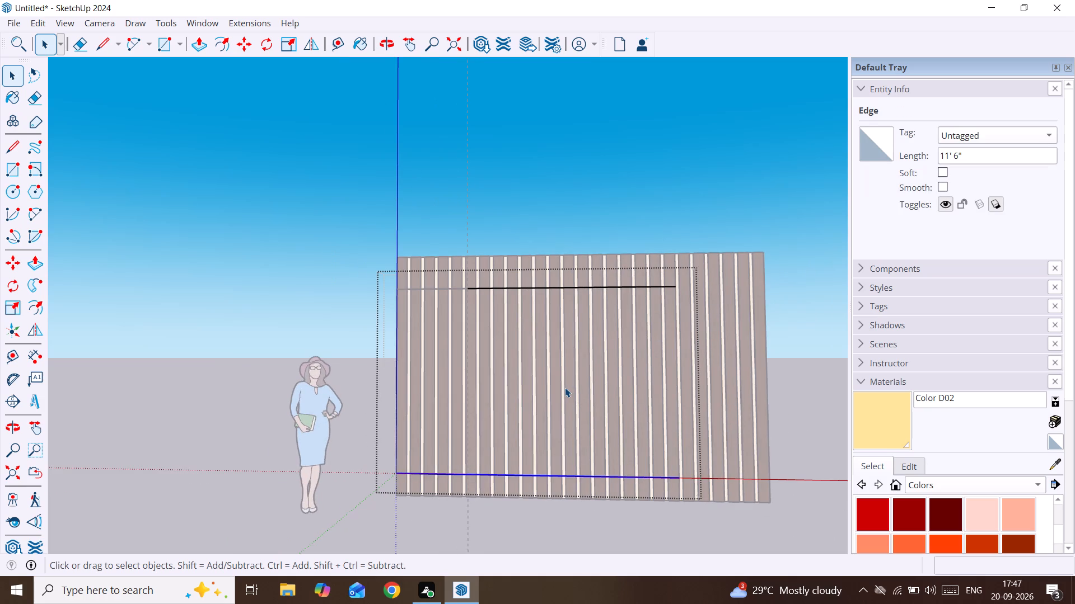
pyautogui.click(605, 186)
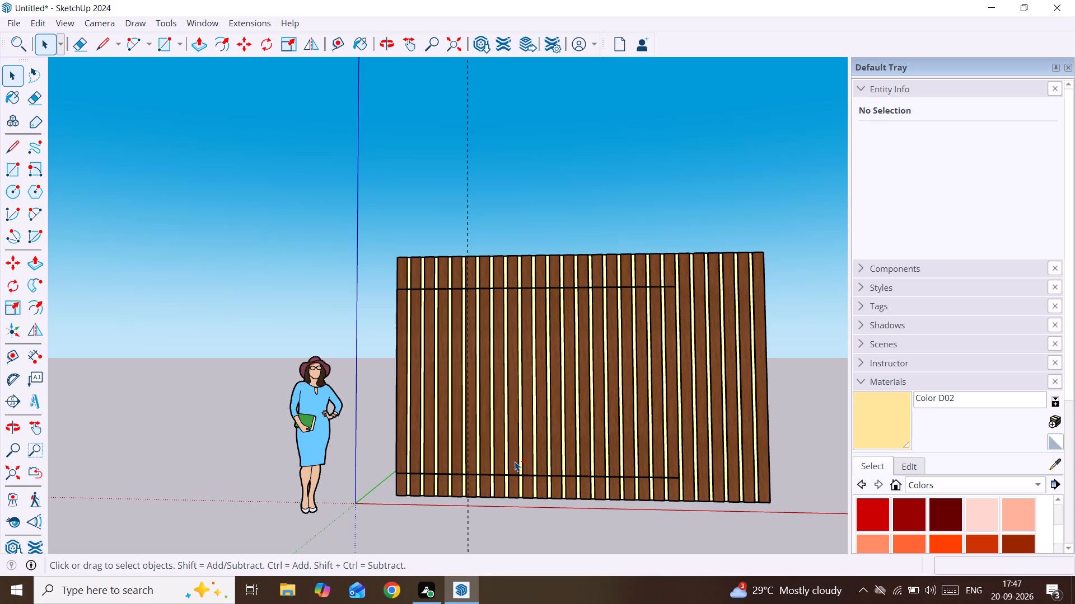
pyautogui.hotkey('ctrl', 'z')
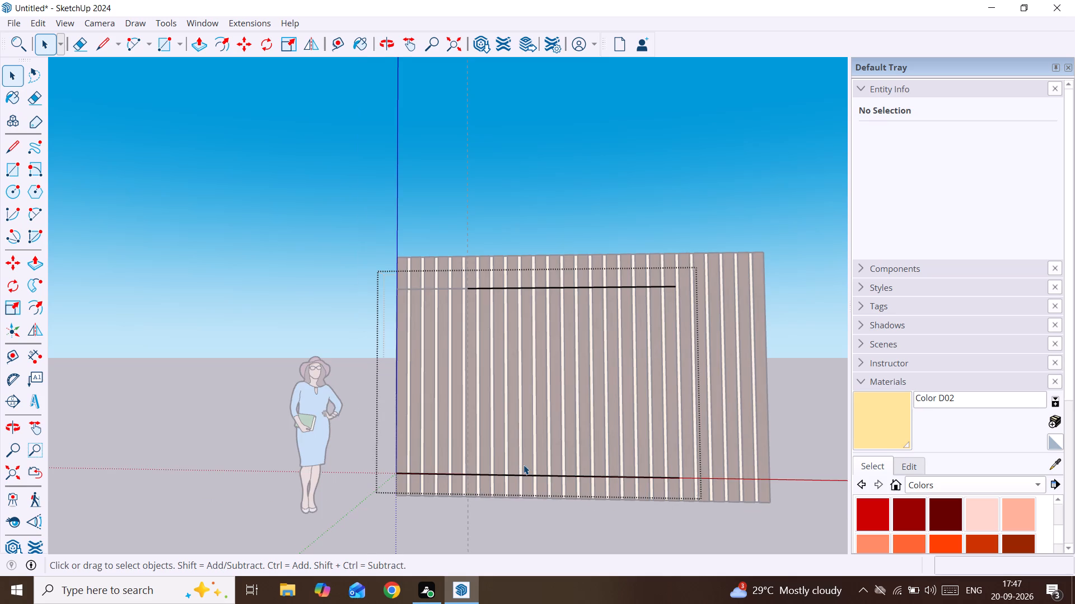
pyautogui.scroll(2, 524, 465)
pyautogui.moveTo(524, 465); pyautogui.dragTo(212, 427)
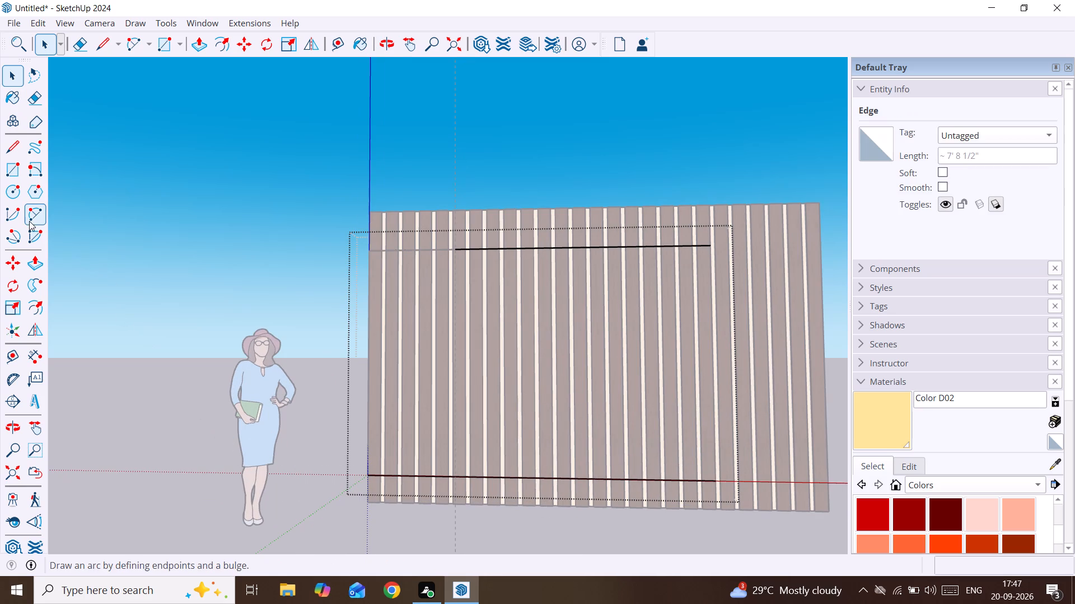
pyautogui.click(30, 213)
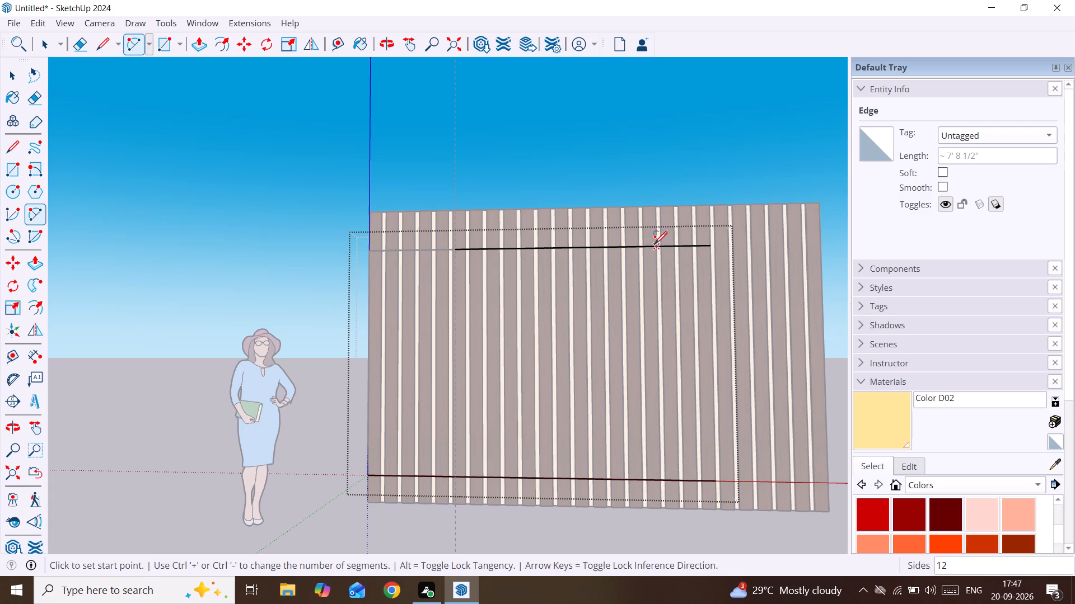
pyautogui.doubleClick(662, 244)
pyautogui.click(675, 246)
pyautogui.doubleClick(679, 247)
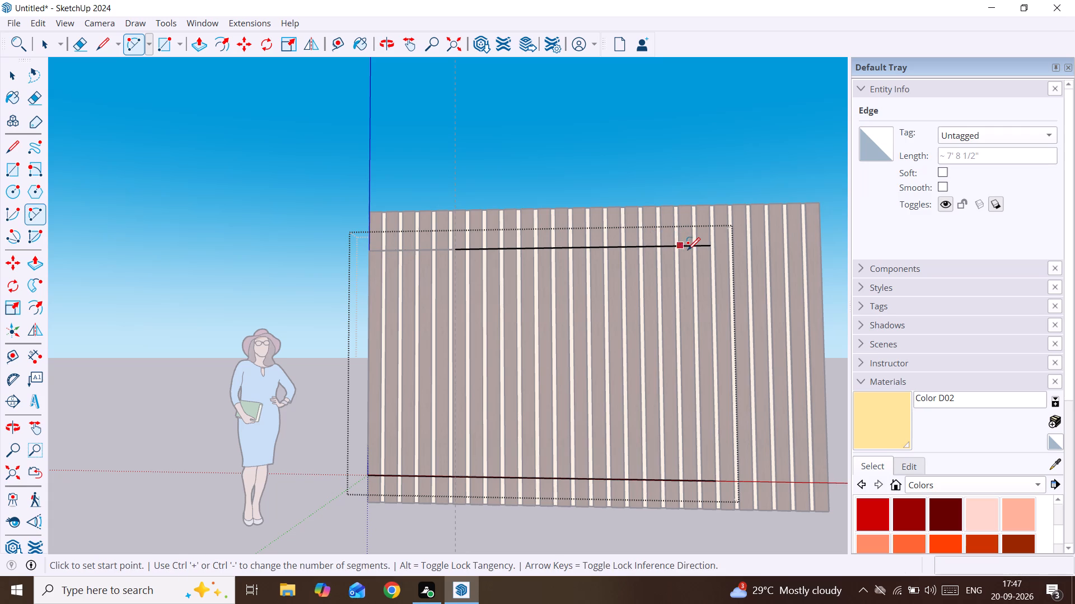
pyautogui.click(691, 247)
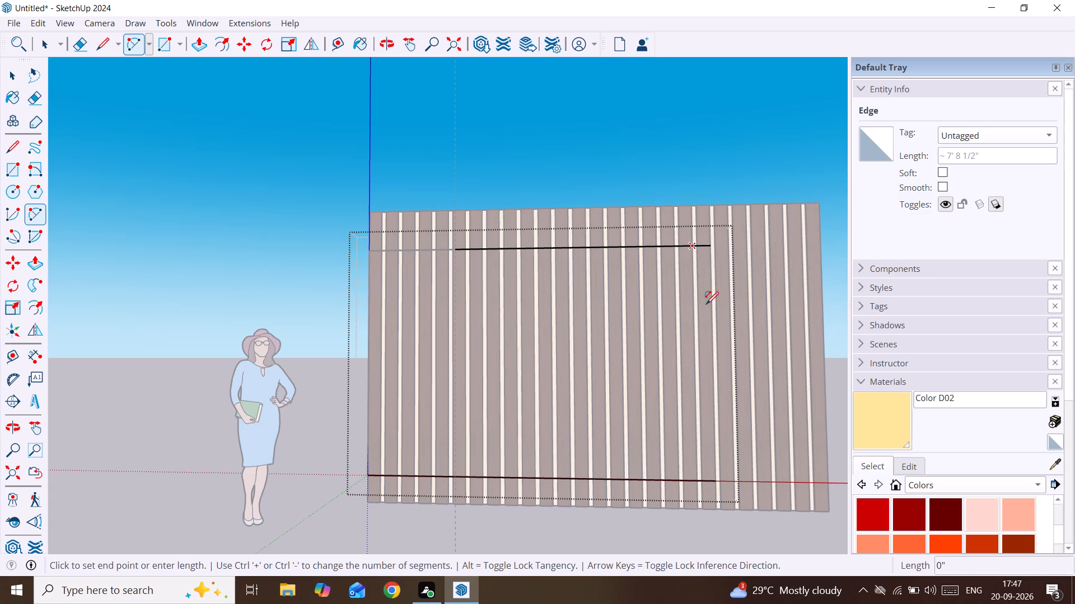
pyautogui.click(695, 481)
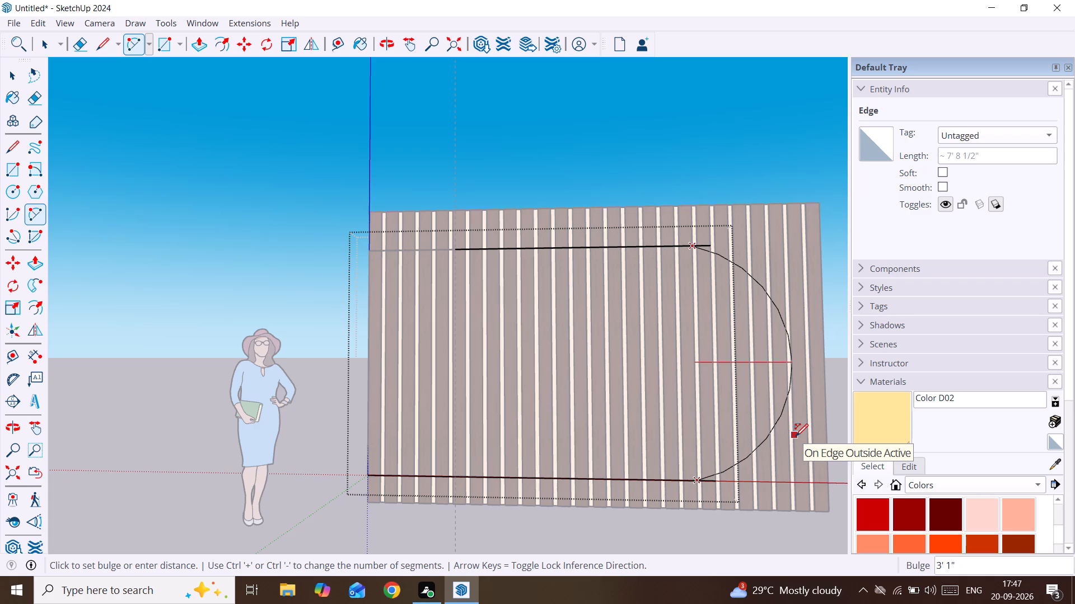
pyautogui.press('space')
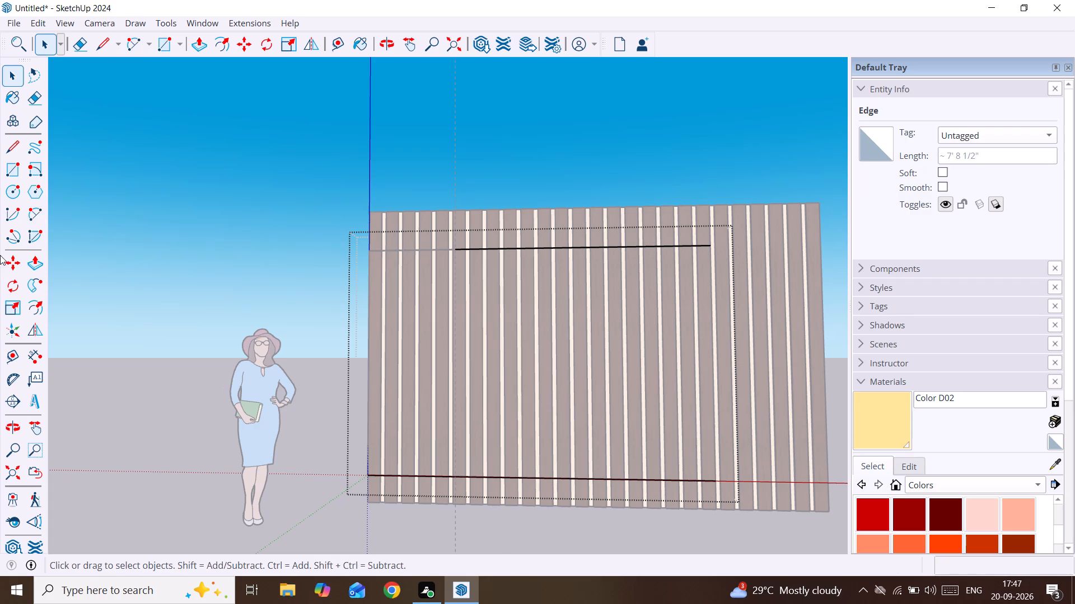
# Inside the panel group, draw a two-point arc from near the upper edge's end to the lower edge, with a bulge of about 4' 1 1/16".
pyautogui.click(27, 216)
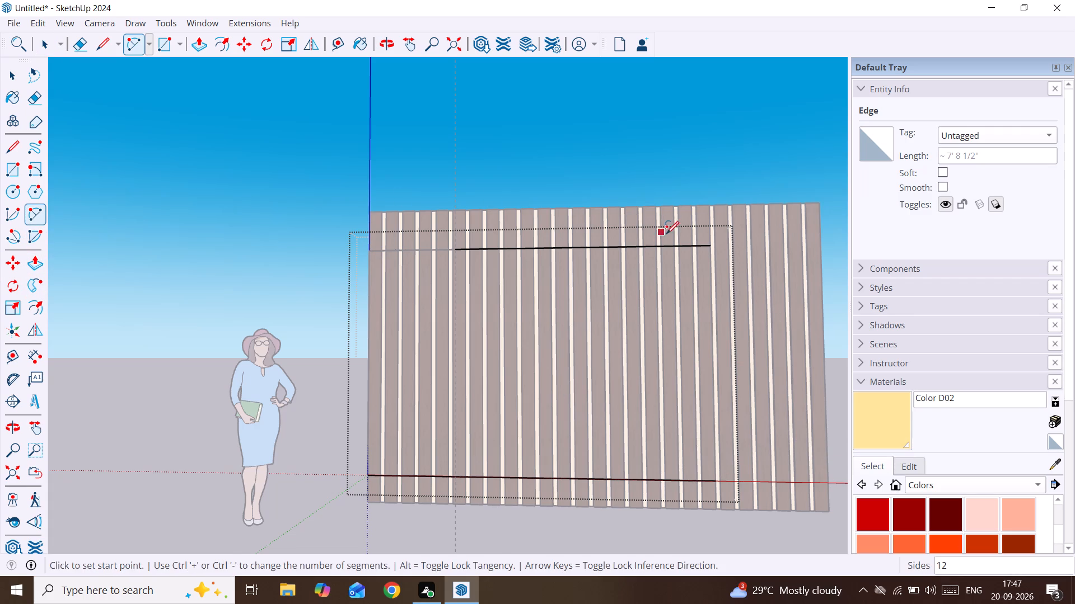
pyautogui.click(675, 247)
pyautogui.click(679, 477)
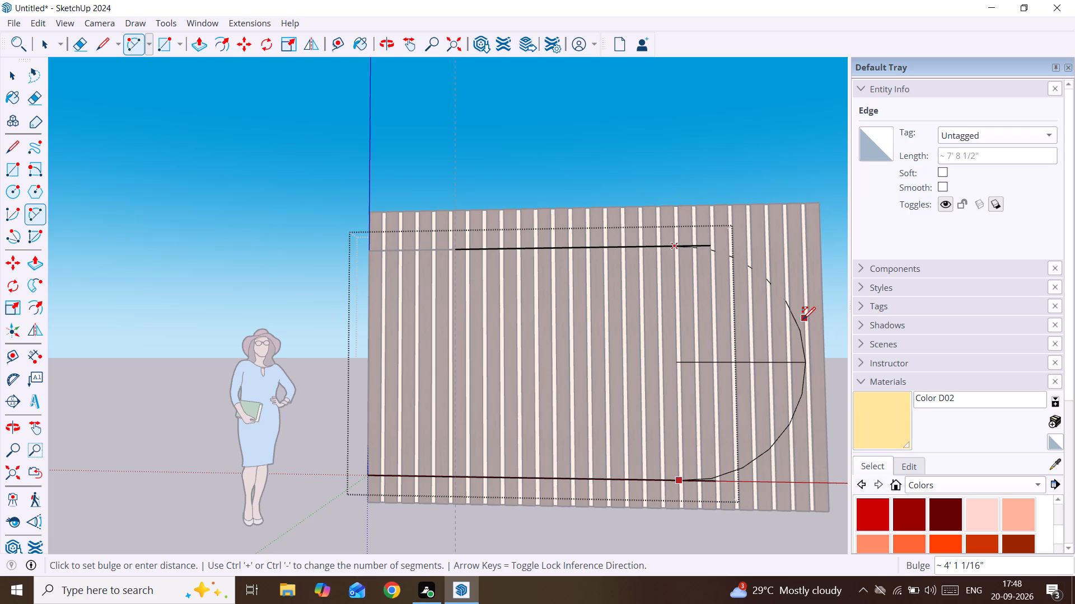
pyautogui.click(803, 319)
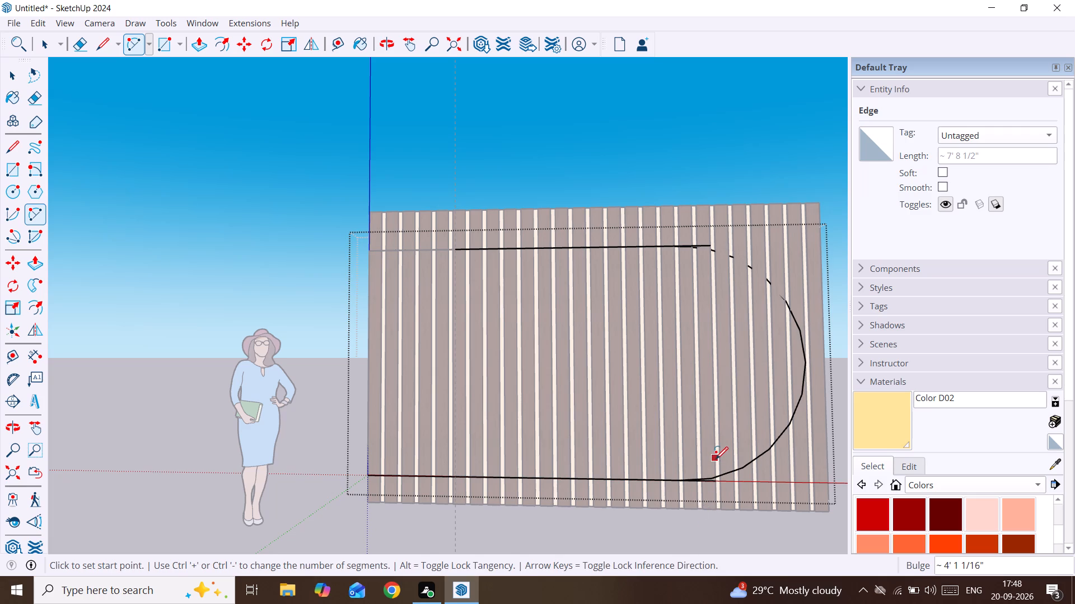
pyautogui.scroll(2, 716, 459)
pyautogui.keyDown('shift'); pyautogui.moveTo(716, 459); pyautogui.dragTo(540, 460, button='middle'); pyautogui.keyUp('shift')
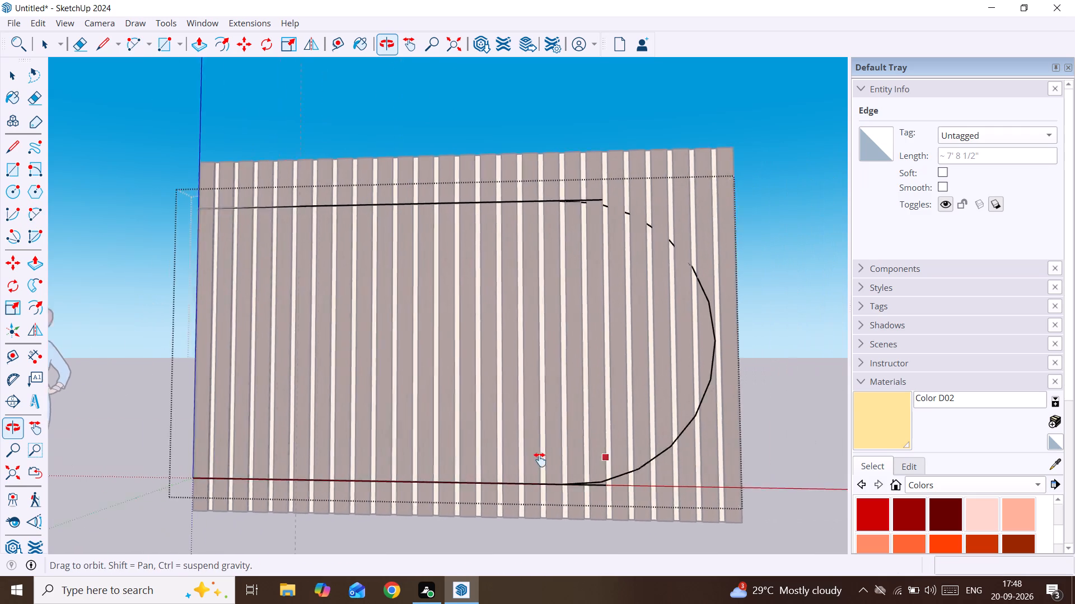
pyautogui.keyDown('shift'); pyautogui.moveTo(540, 460); pyautogui.dragTo(549, 461, button='middle'); pyautogui.keyUp('shift')
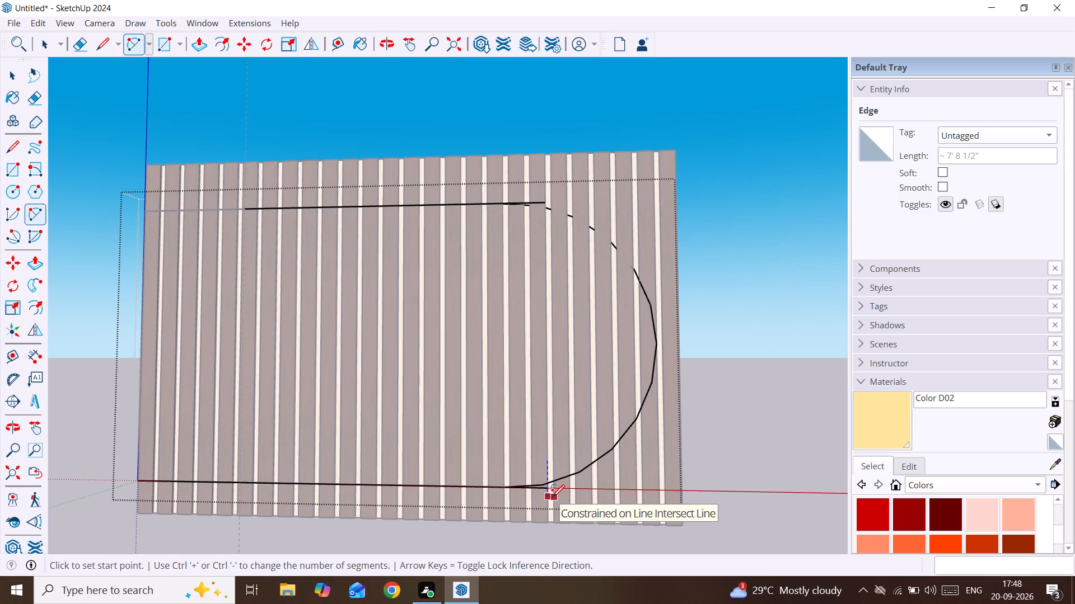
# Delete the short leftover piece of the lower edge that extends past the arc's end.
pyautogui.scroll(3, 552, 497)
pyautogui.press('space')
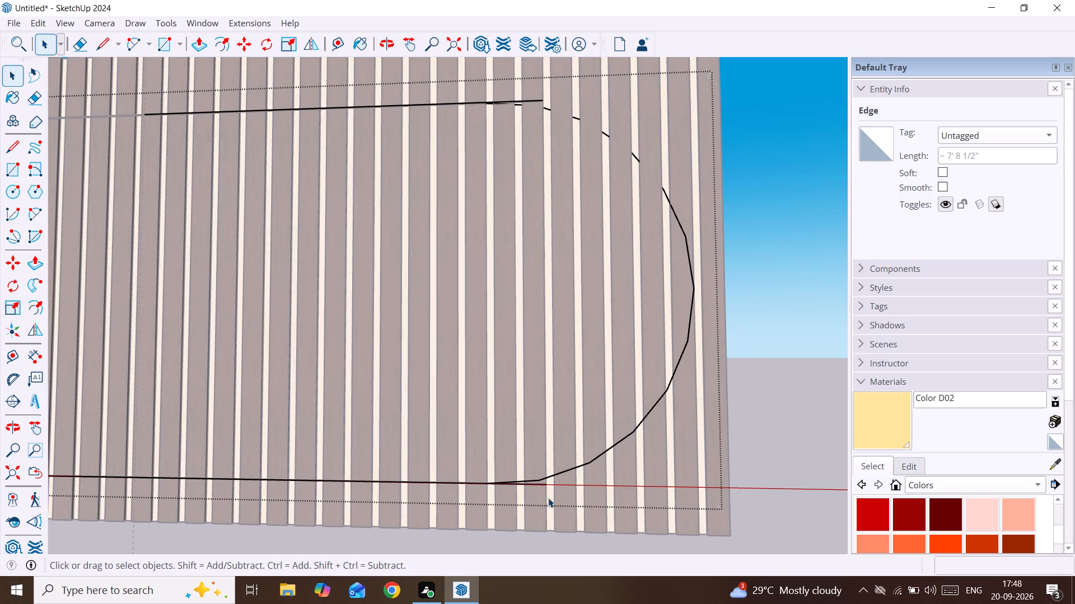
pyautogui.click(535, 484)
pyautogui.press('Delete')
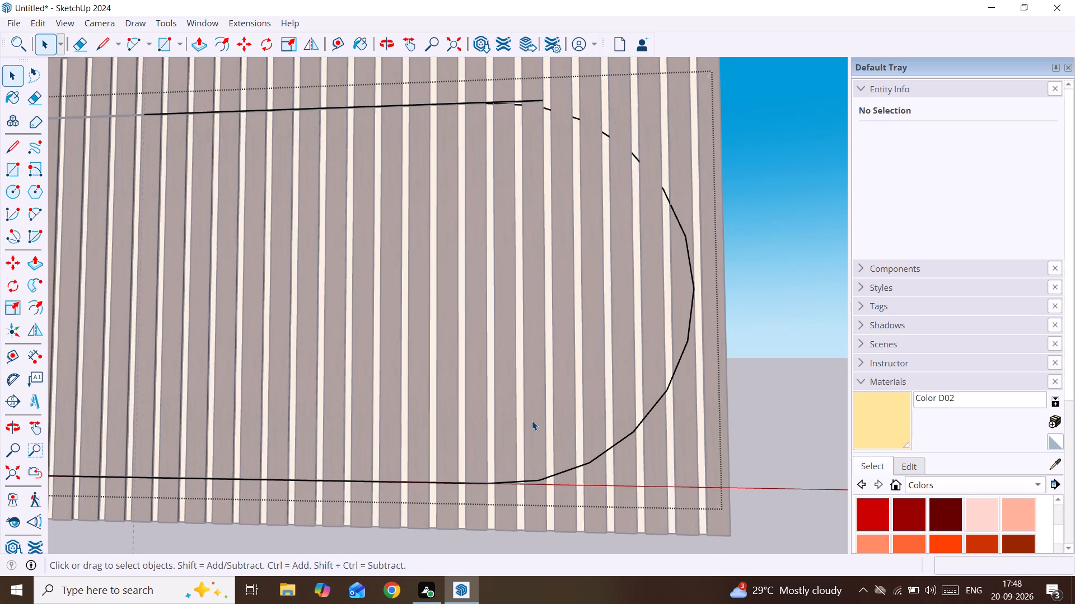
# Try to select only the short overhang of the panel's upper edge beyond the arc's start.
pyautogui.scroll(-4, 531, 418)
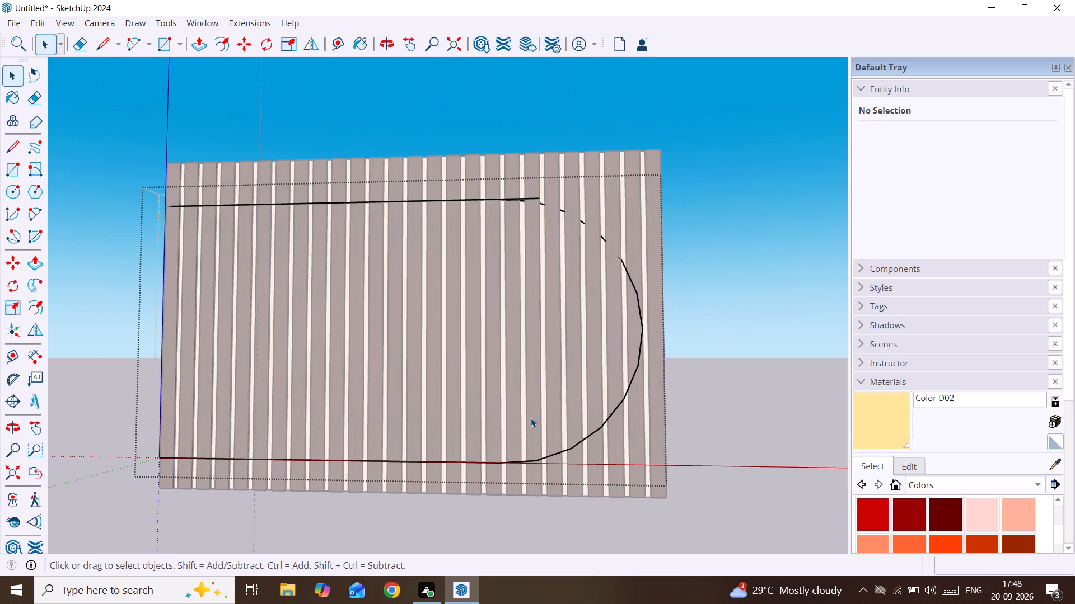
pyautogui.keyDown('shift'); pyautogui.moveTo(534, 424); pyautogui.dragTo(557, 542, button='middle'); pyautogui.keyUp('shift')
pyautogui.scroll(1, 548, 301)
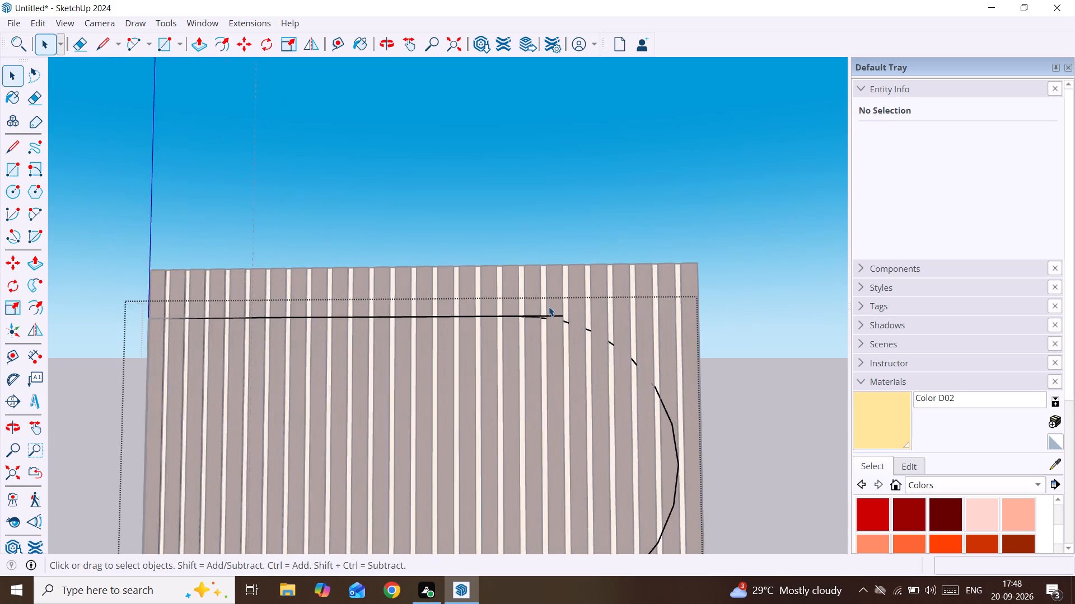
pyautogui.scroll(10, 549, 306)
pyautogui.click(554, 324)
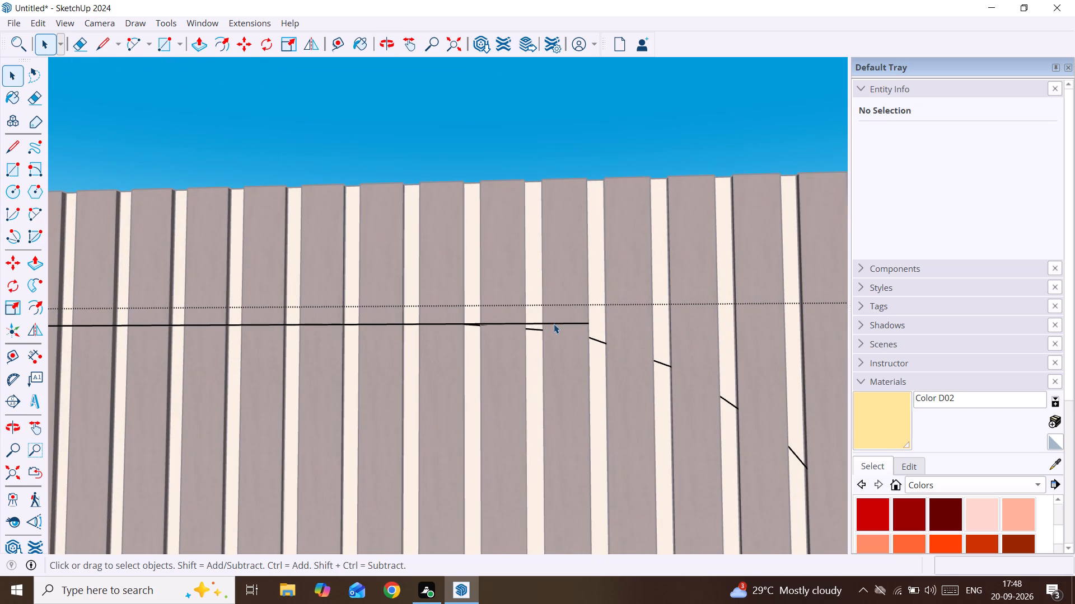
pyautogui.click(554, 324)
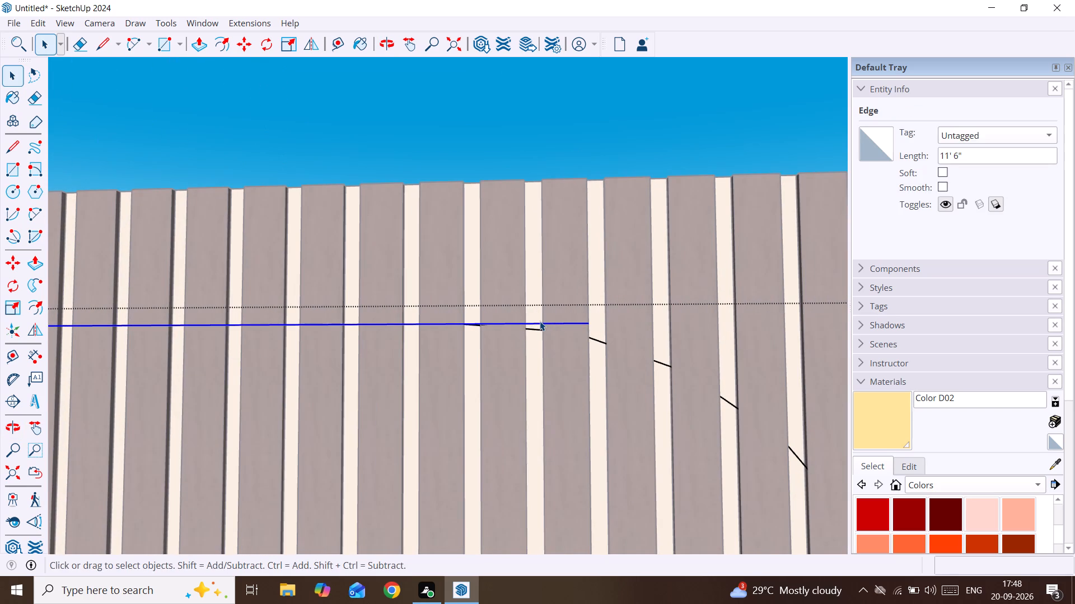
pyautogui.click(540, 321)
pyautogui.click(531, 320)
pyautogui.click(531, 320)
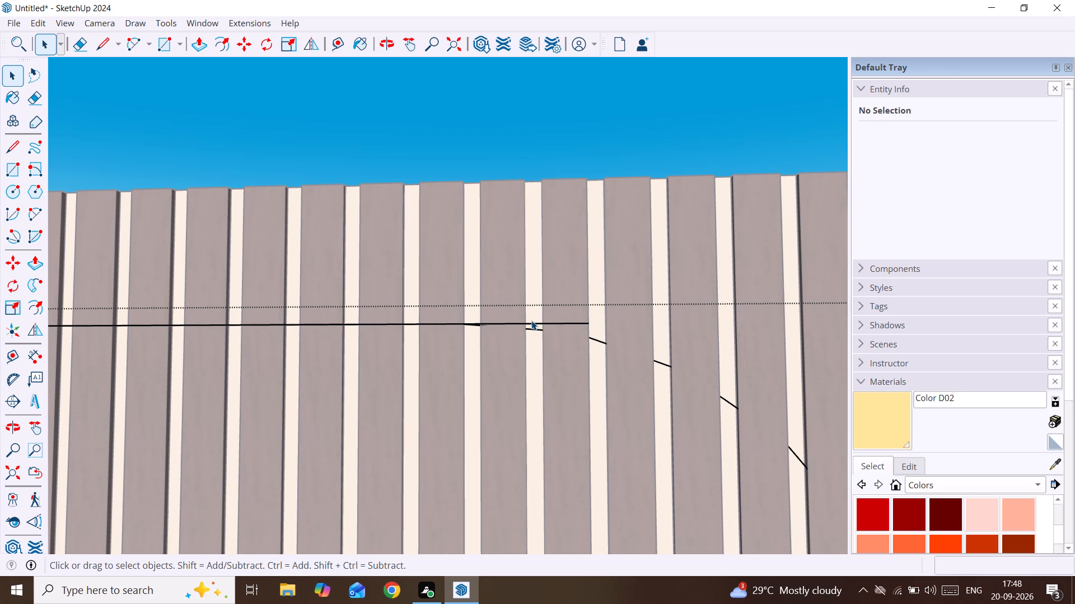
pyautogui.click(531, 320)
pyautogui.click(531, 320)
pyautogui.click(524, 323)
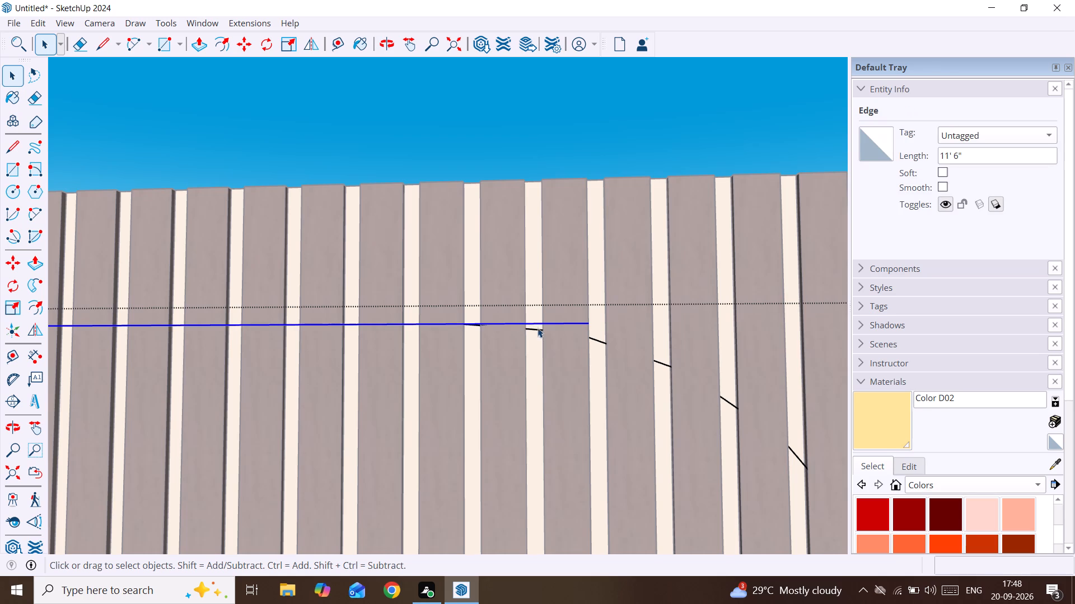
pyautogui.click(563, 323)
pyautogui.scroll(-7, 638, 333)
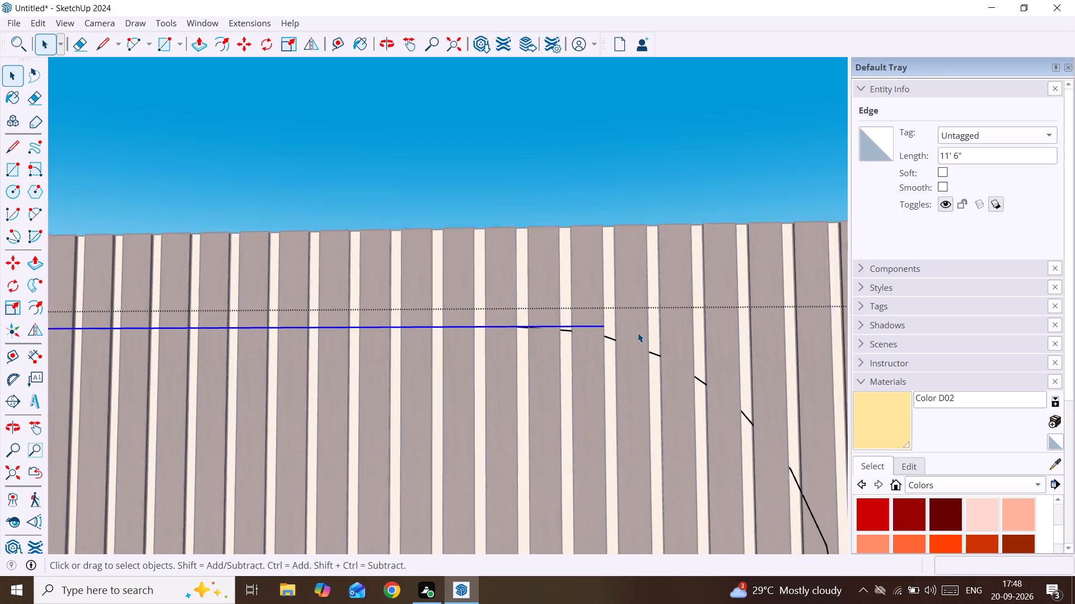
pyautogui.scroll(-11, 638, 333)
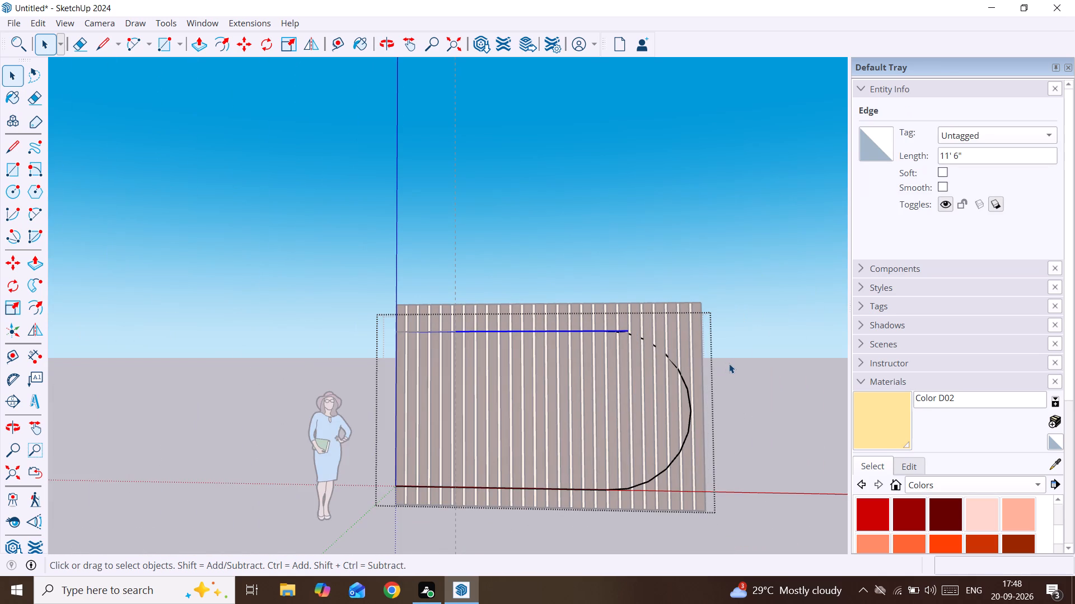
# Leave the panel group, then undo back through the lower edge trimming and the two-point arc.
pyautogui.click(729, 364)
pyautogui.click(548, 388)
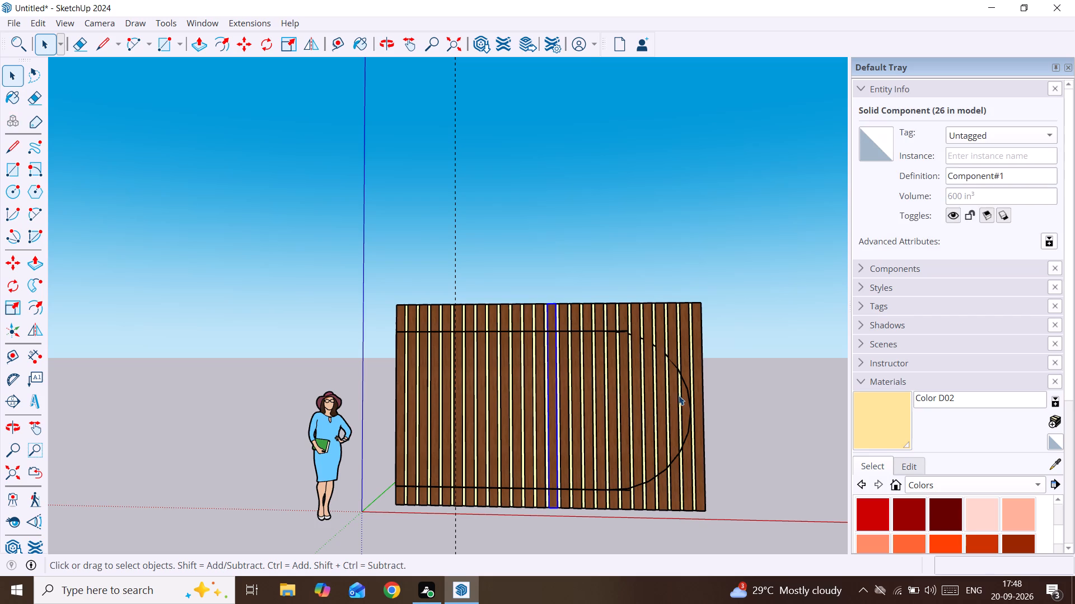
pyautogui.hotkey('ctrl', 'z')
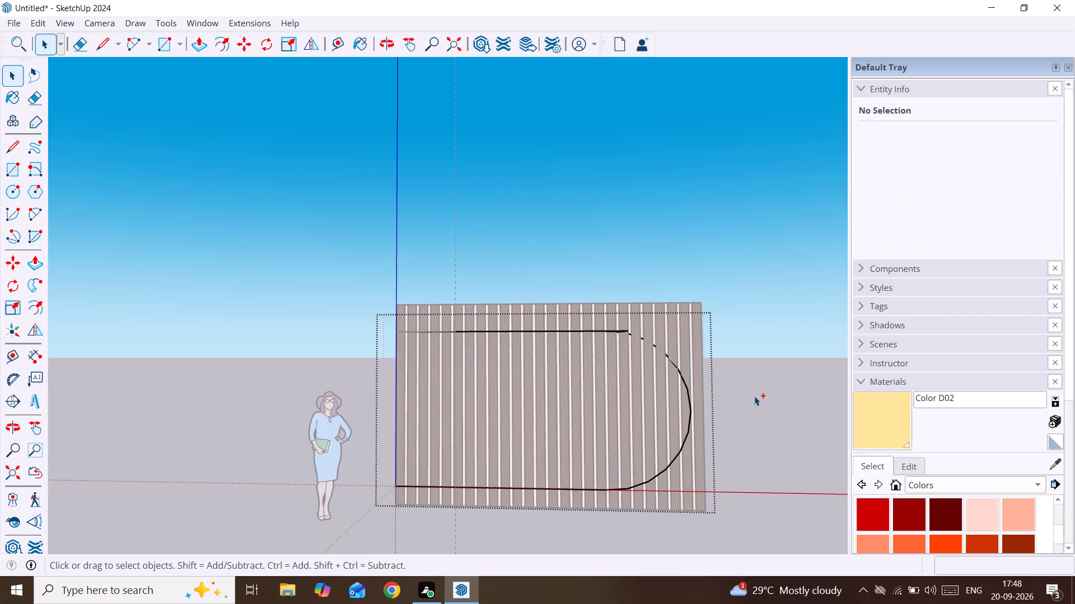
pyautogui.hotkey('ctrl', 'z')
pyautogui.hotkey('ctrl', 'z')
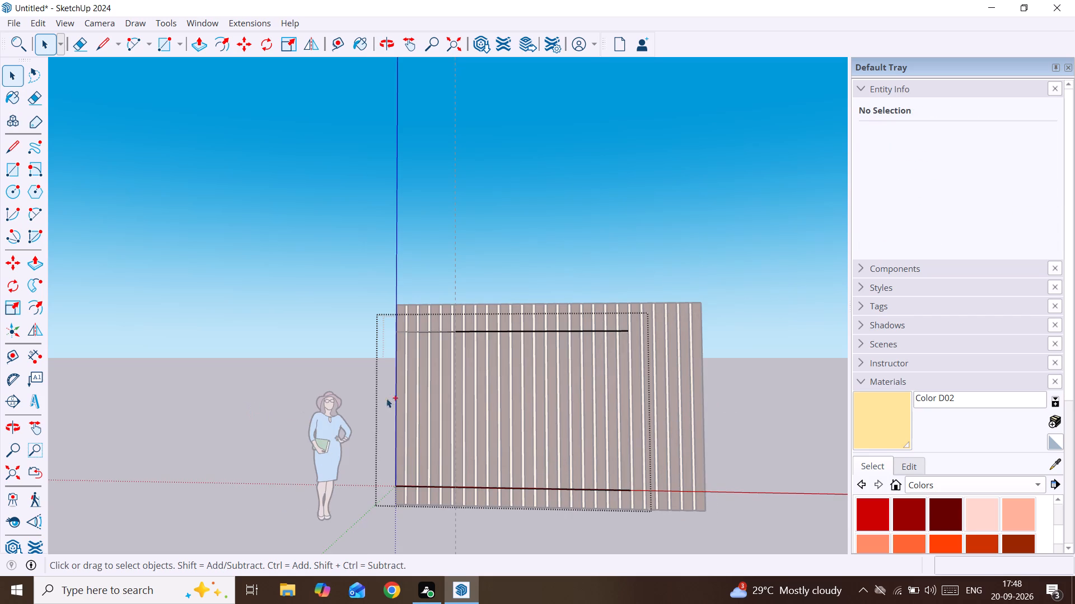
# Select and delete all the remaining edges inside the panel group.
pyautogui.keyDown('ctrl'); pyautogui.scroll(1, 422, 395); pyautogui.keyUp('ctrl')
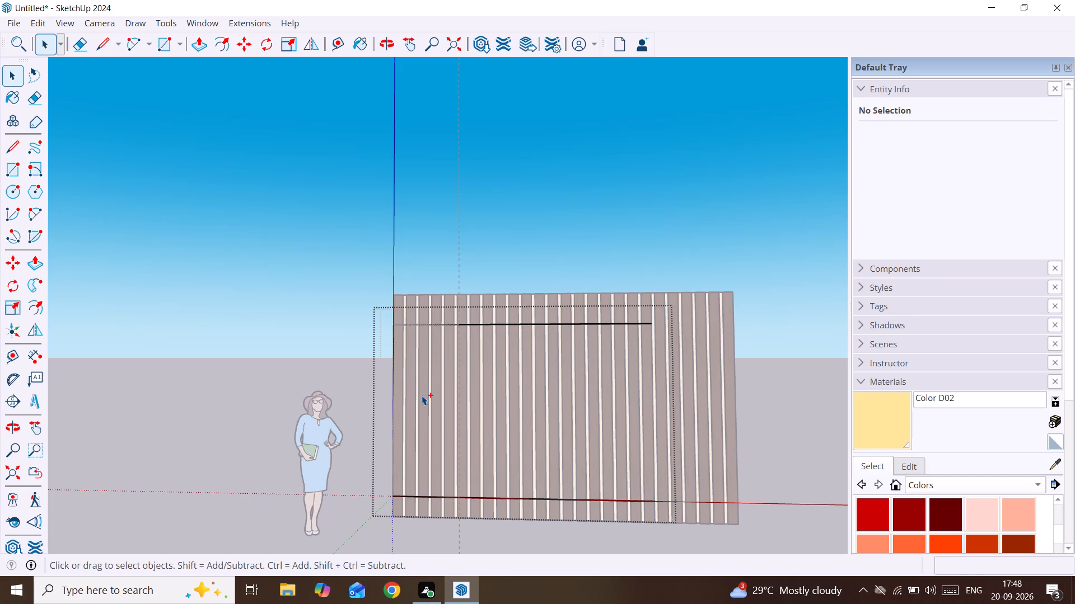
pyautogui.moveTo(359, 310); pyautogui.dragTo(665, 475)
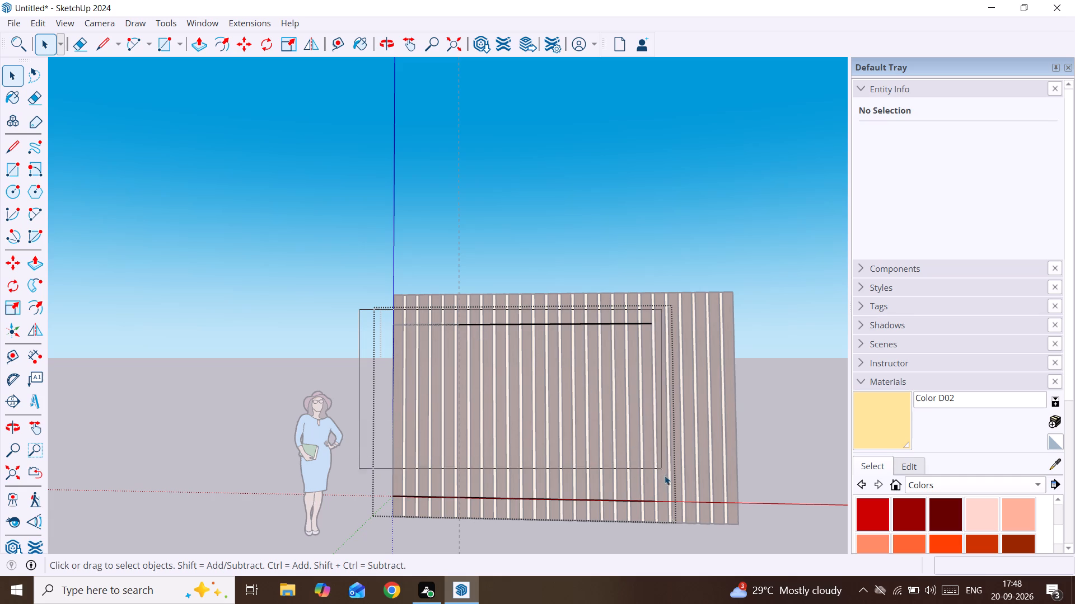
pyautogui.moveTo(665, 475); pyautogui.dragTo(673, 512)
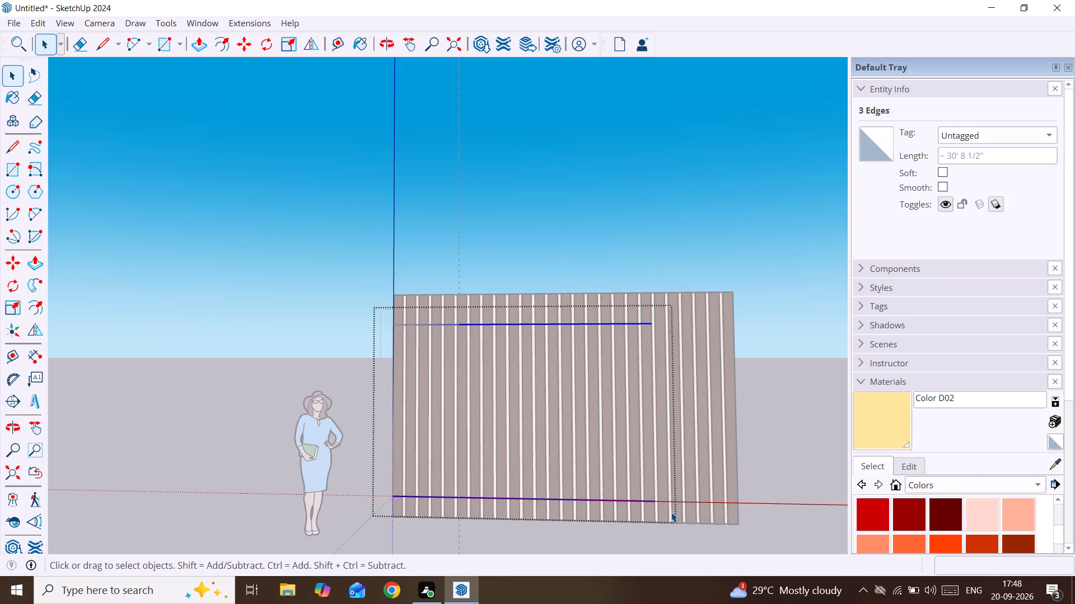
pyautogui.press('Delete')
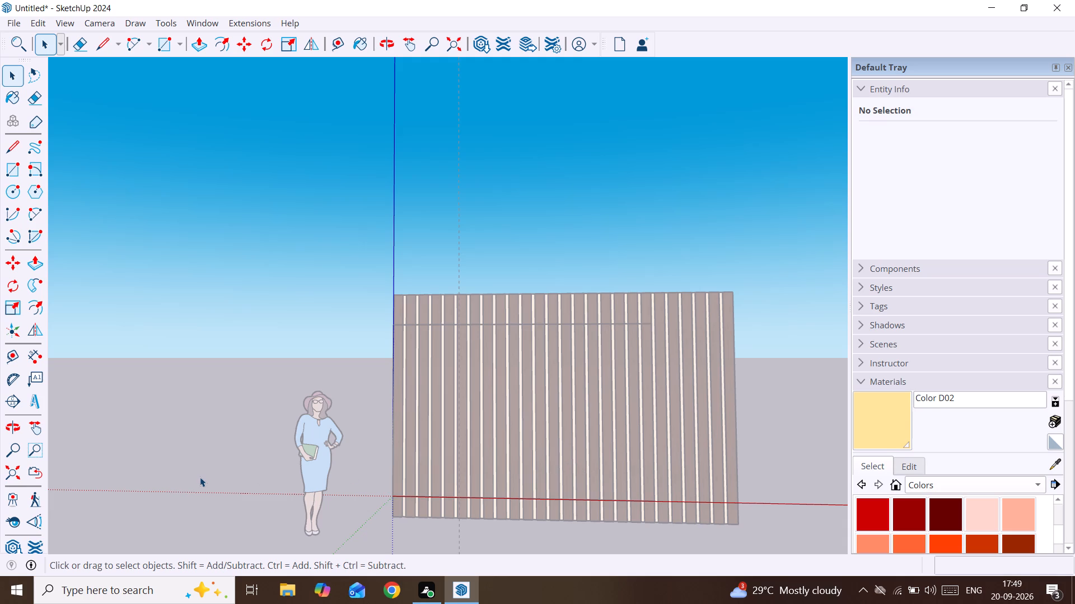
# Draw a rectangle of 10' 11" by about 7' 8 1/2" over the strip wall, starting from the old panel outline's upper corner.
pyautogui.press('r')
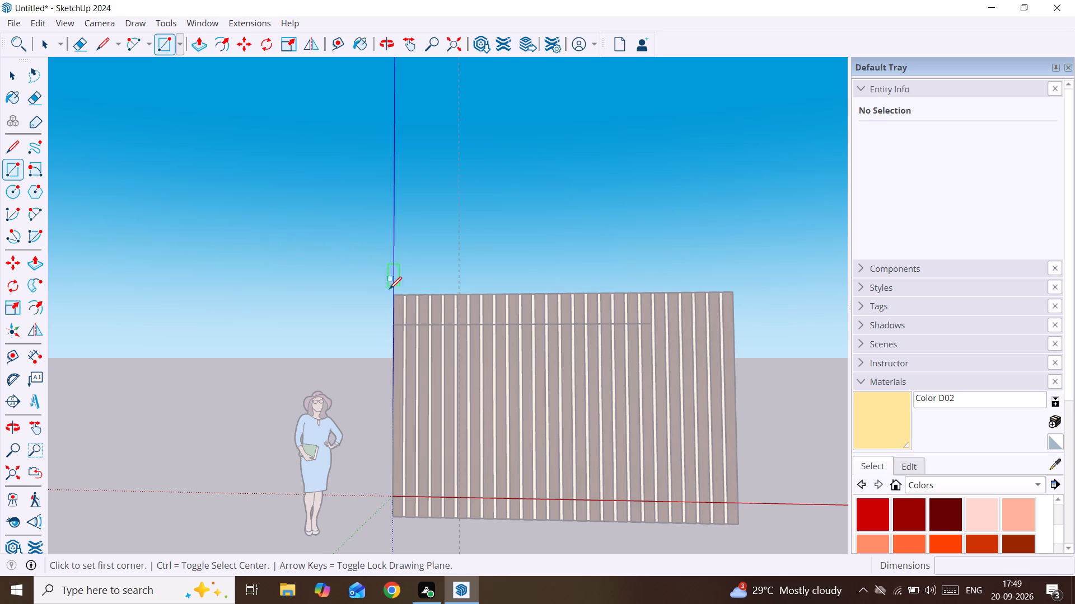
pyautogui.click(391, 327)
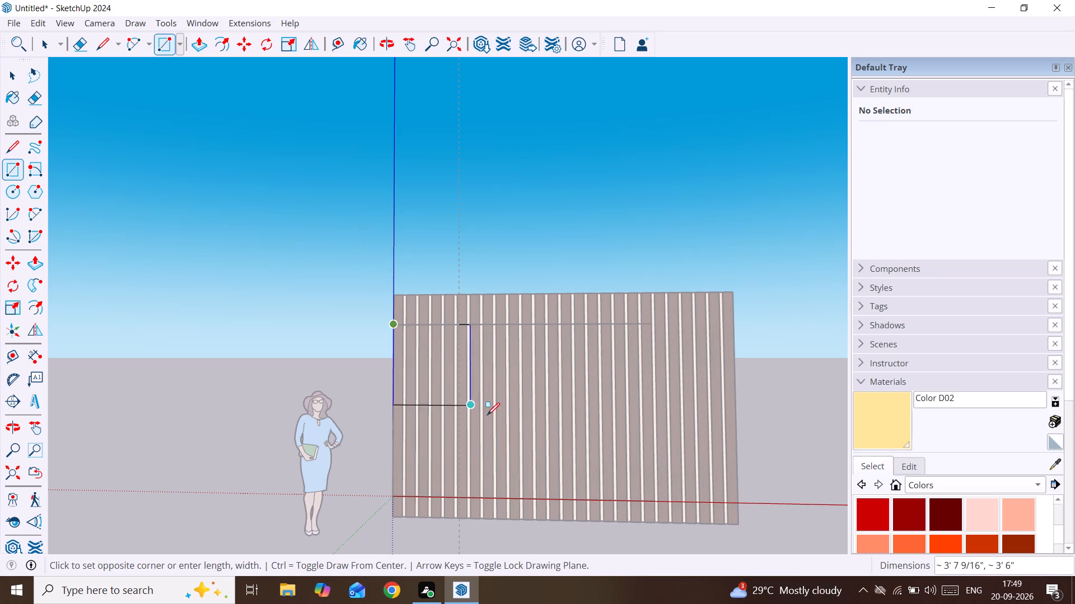
pyautogui.click(637, 501)
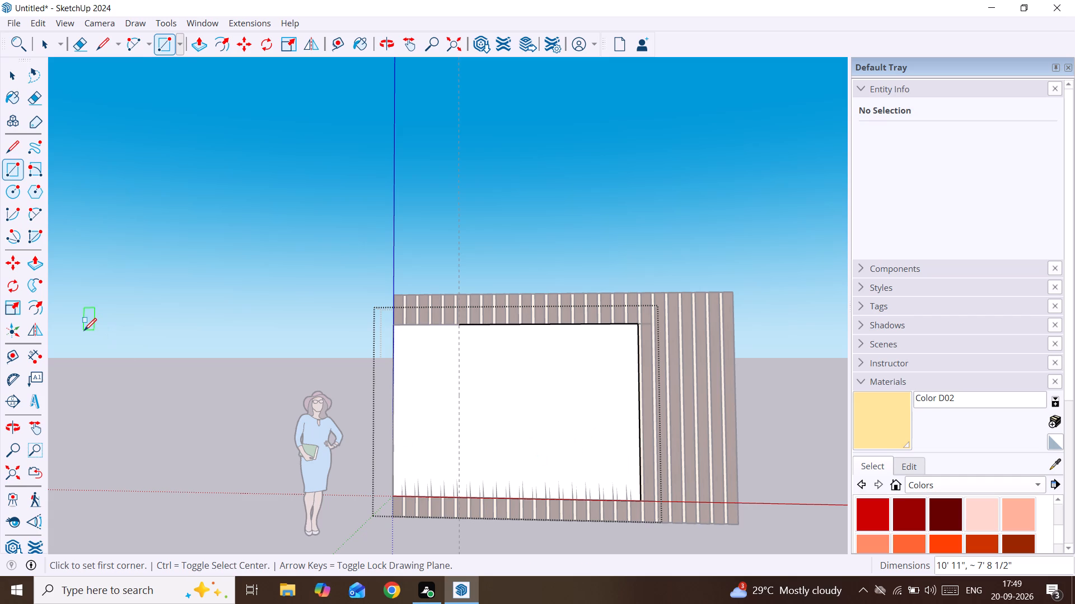
# Draw a two-point arc across the rectangle's short end next to the wall's uncovered strips, bulging outward about 3' 8".
pyautogui.press('a')
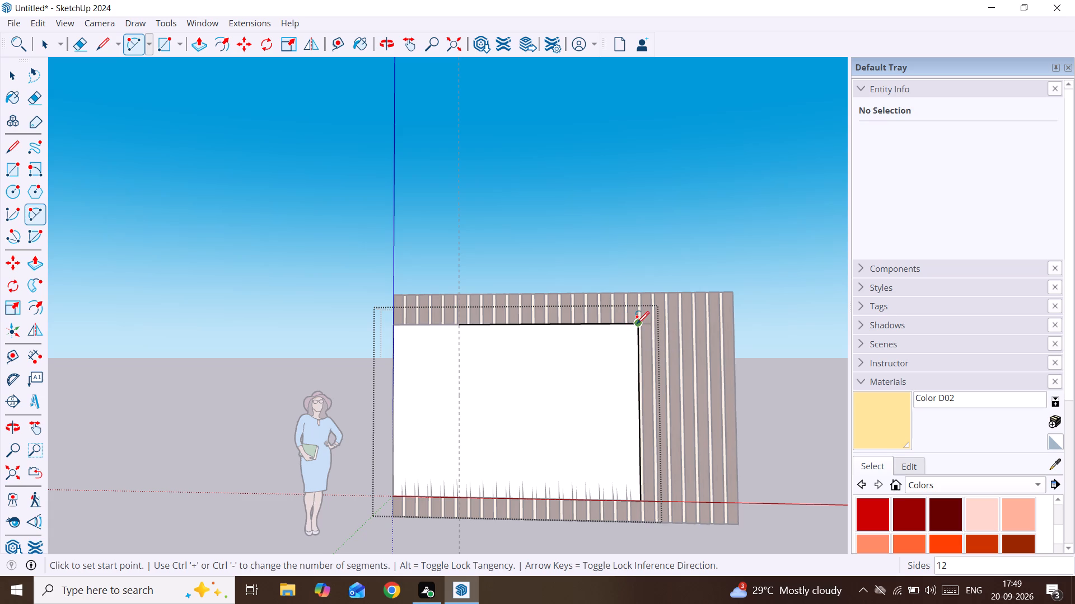
pyautogui.click(637, 324)
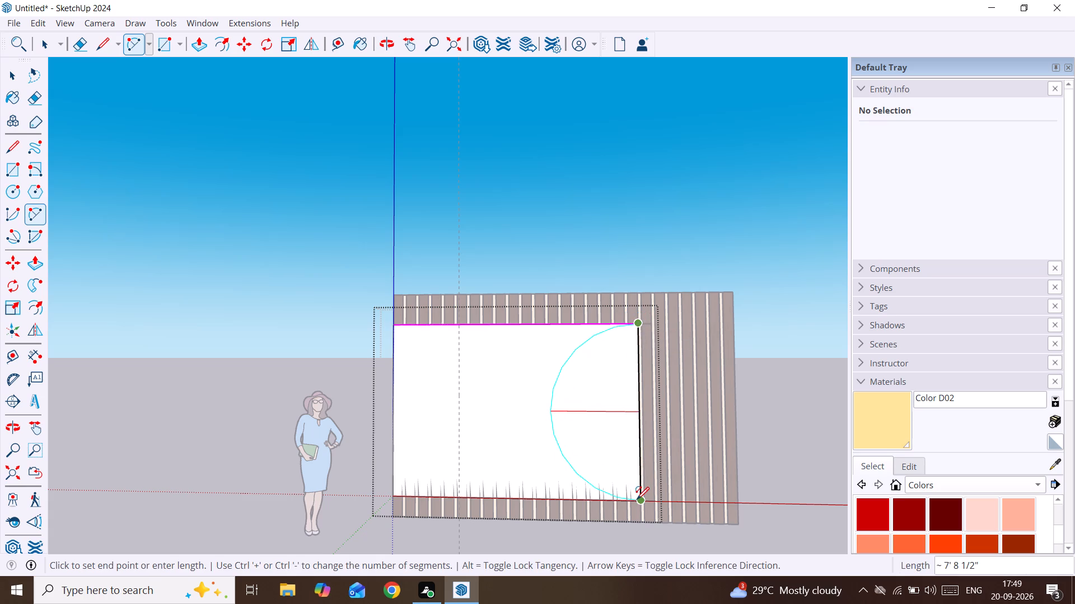
pyautogui.click(639, 503)
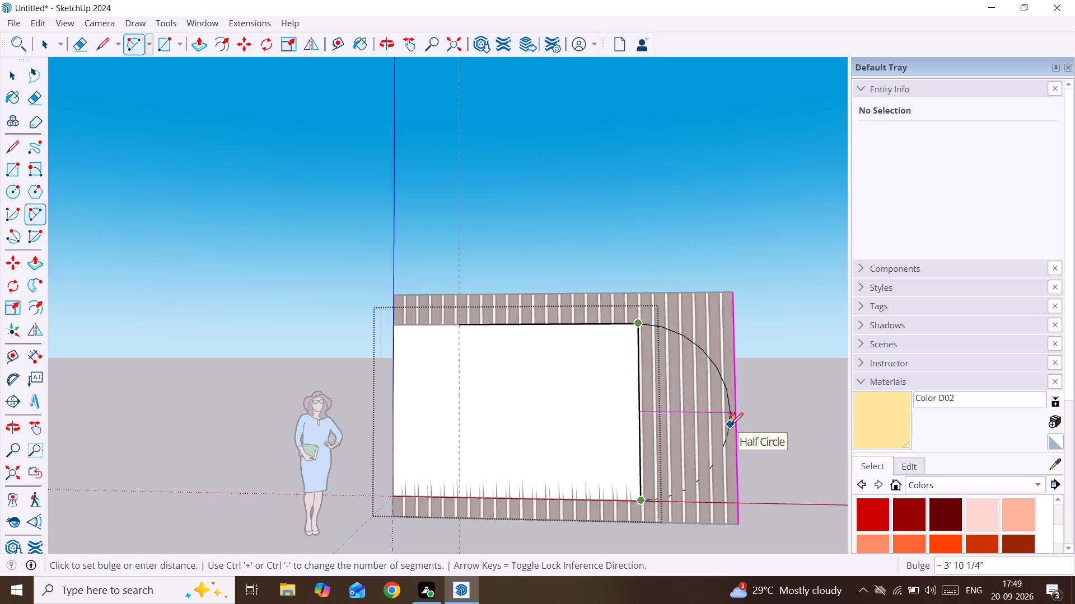
pyautogui.click(730, 425)
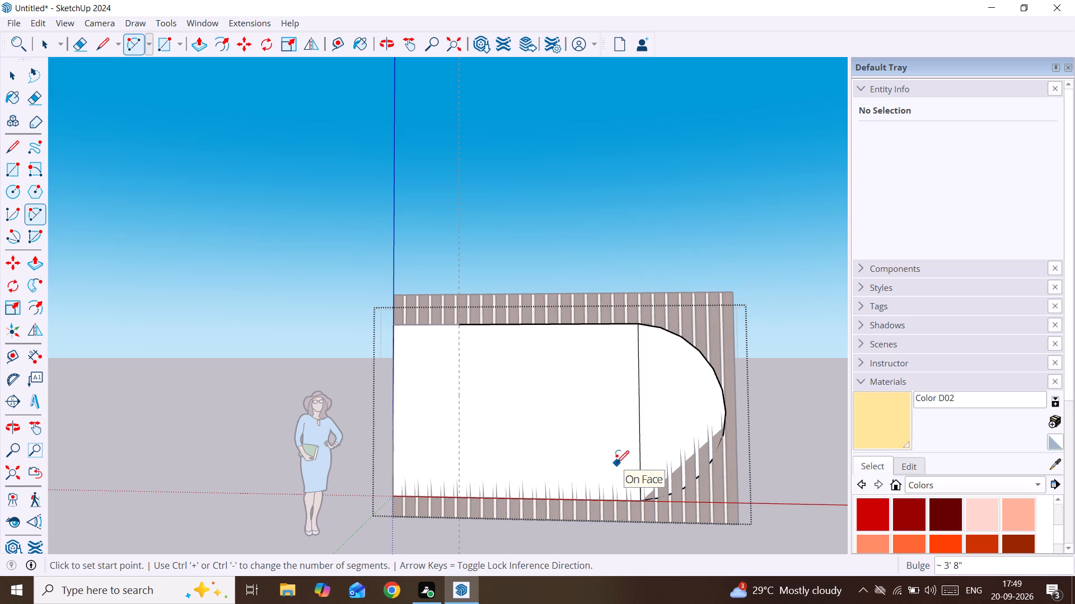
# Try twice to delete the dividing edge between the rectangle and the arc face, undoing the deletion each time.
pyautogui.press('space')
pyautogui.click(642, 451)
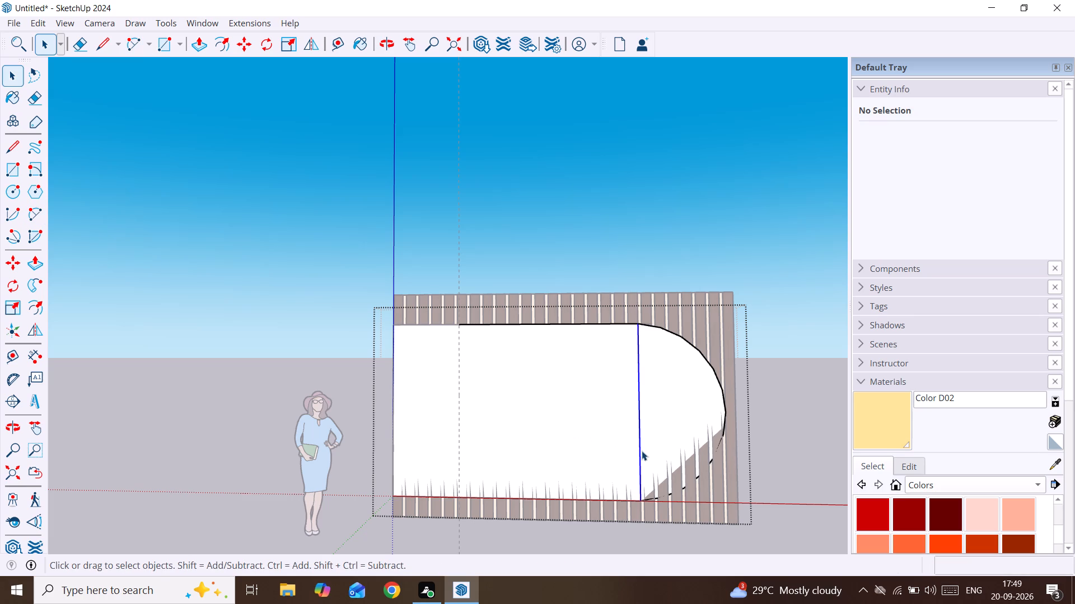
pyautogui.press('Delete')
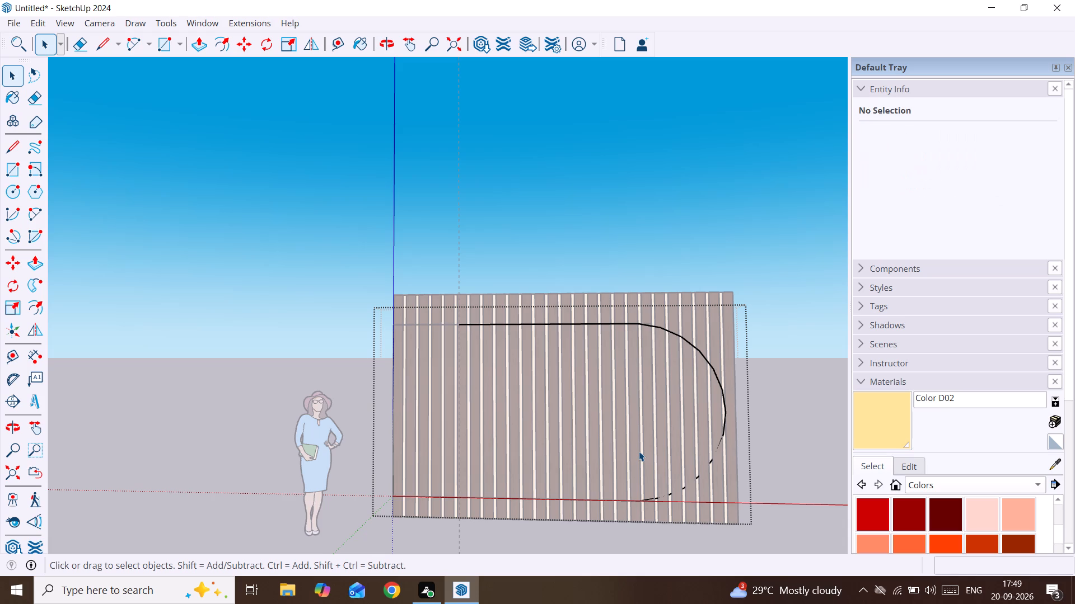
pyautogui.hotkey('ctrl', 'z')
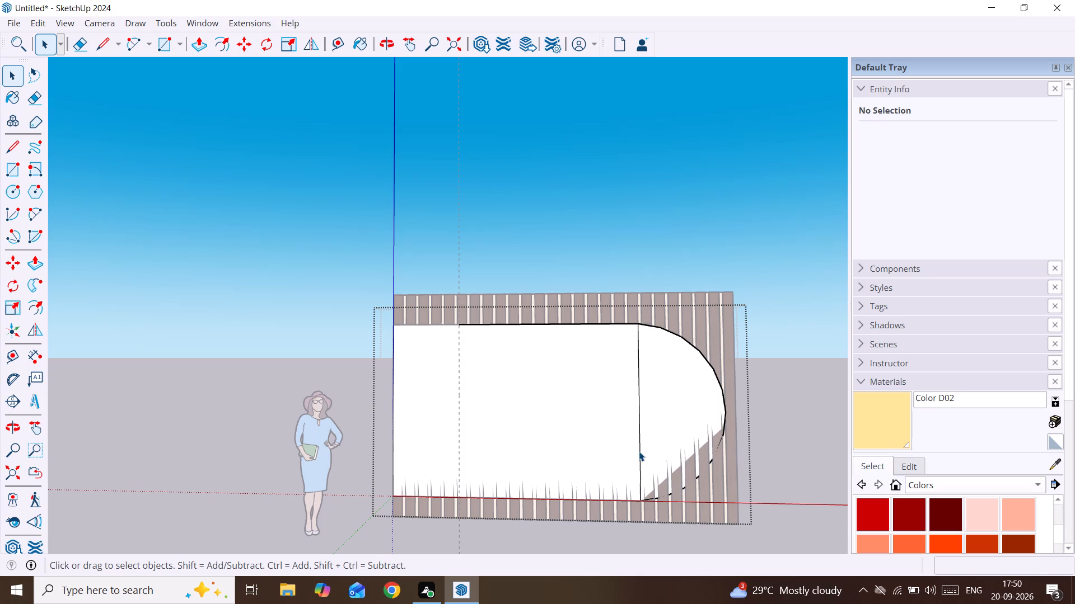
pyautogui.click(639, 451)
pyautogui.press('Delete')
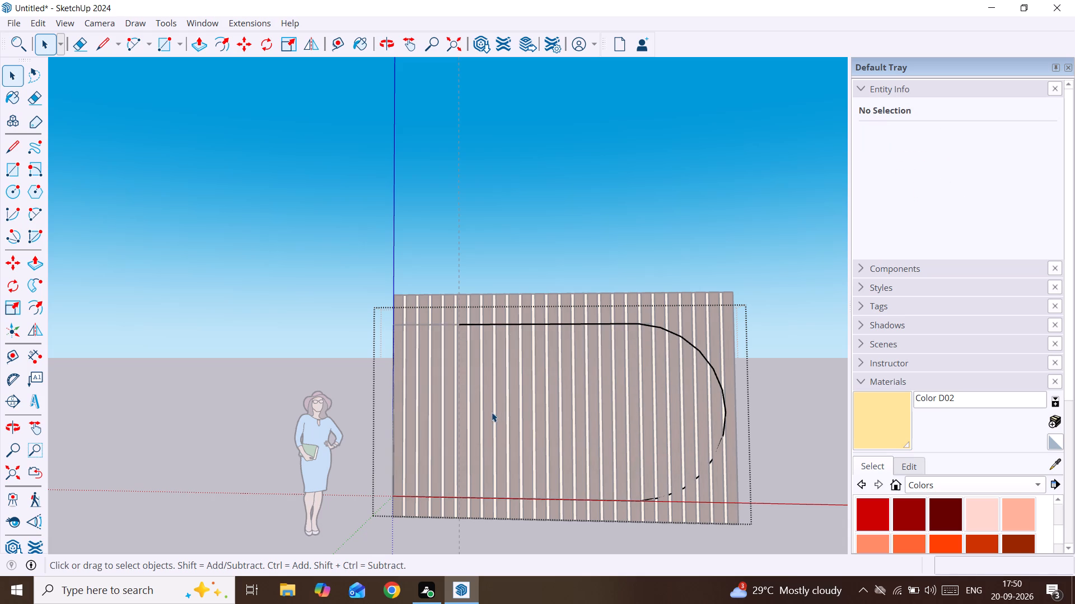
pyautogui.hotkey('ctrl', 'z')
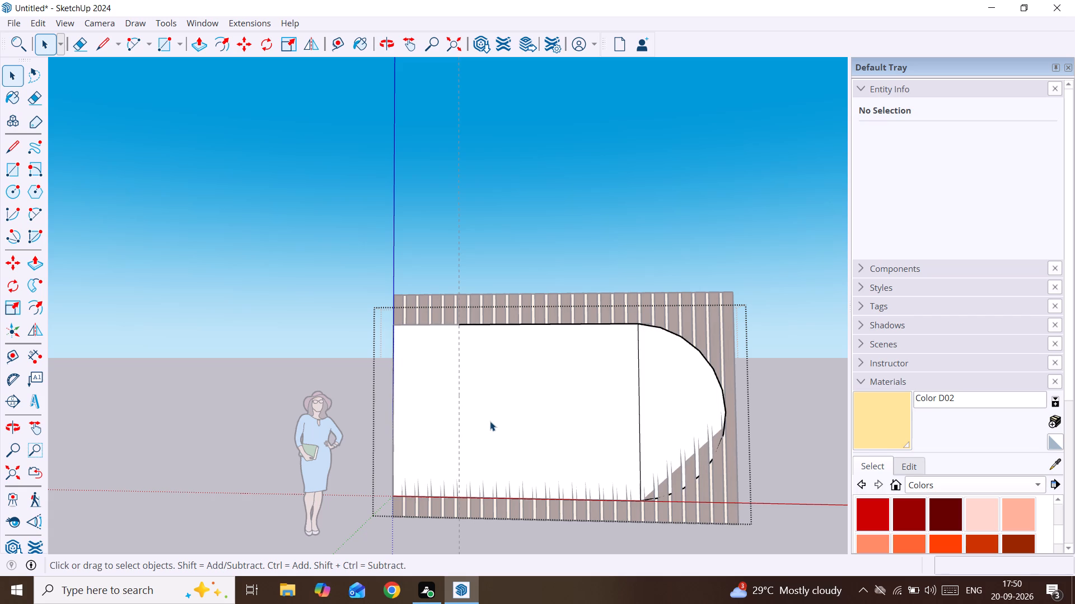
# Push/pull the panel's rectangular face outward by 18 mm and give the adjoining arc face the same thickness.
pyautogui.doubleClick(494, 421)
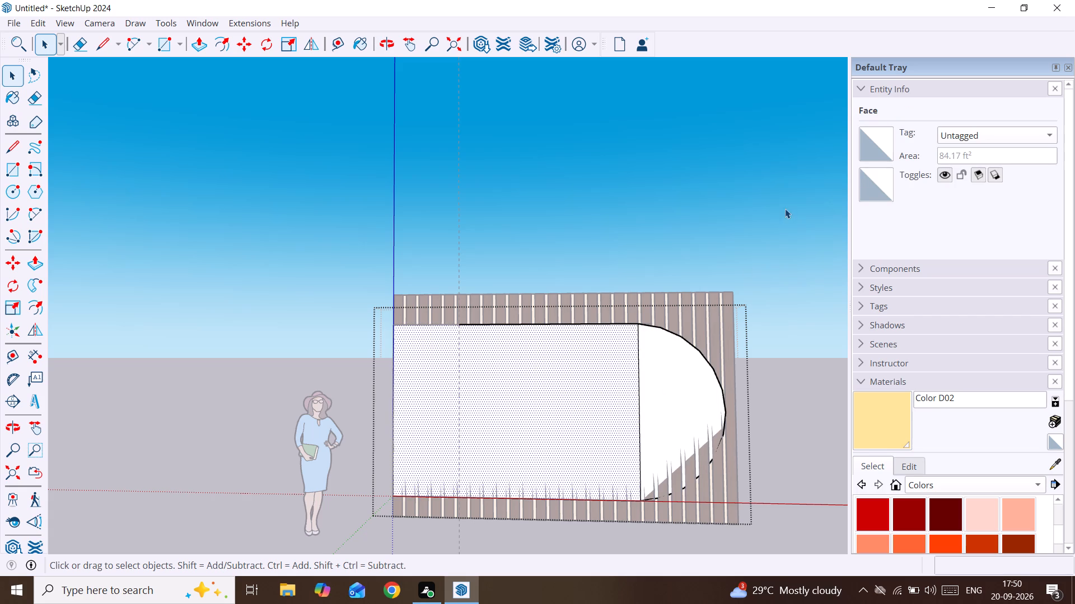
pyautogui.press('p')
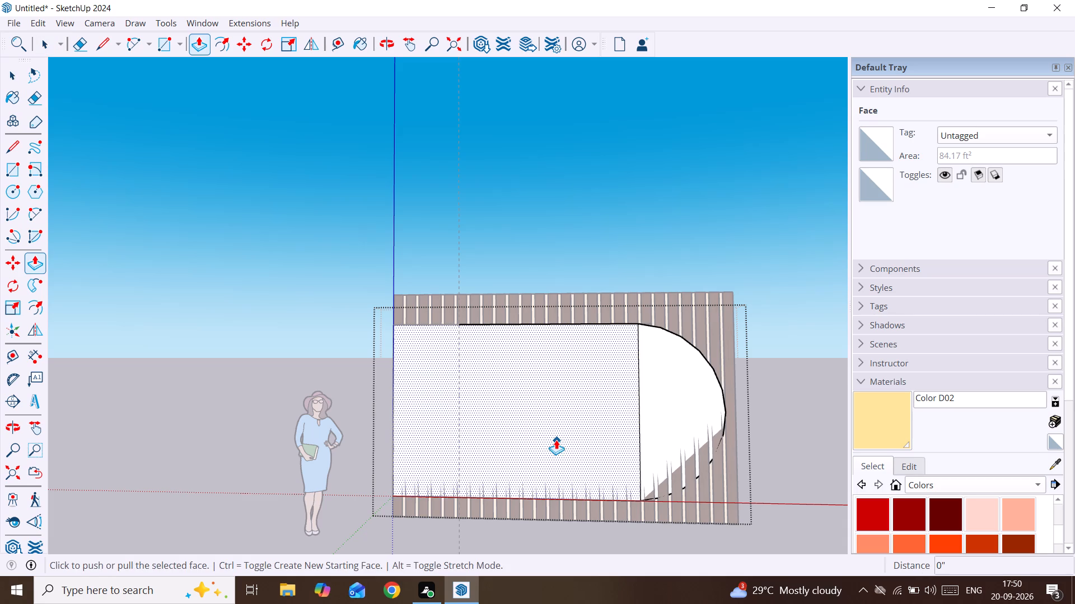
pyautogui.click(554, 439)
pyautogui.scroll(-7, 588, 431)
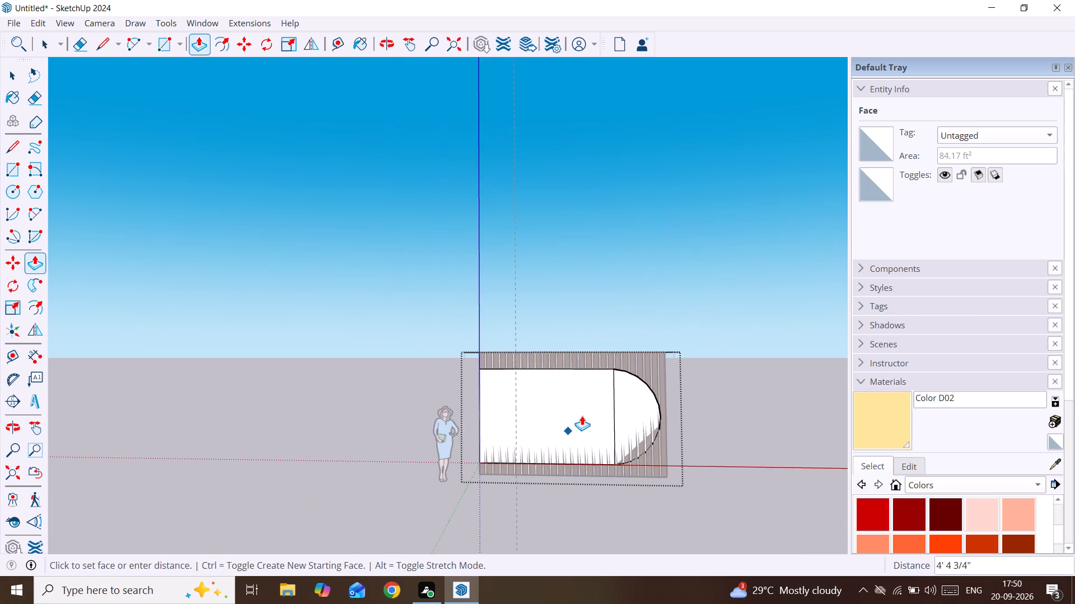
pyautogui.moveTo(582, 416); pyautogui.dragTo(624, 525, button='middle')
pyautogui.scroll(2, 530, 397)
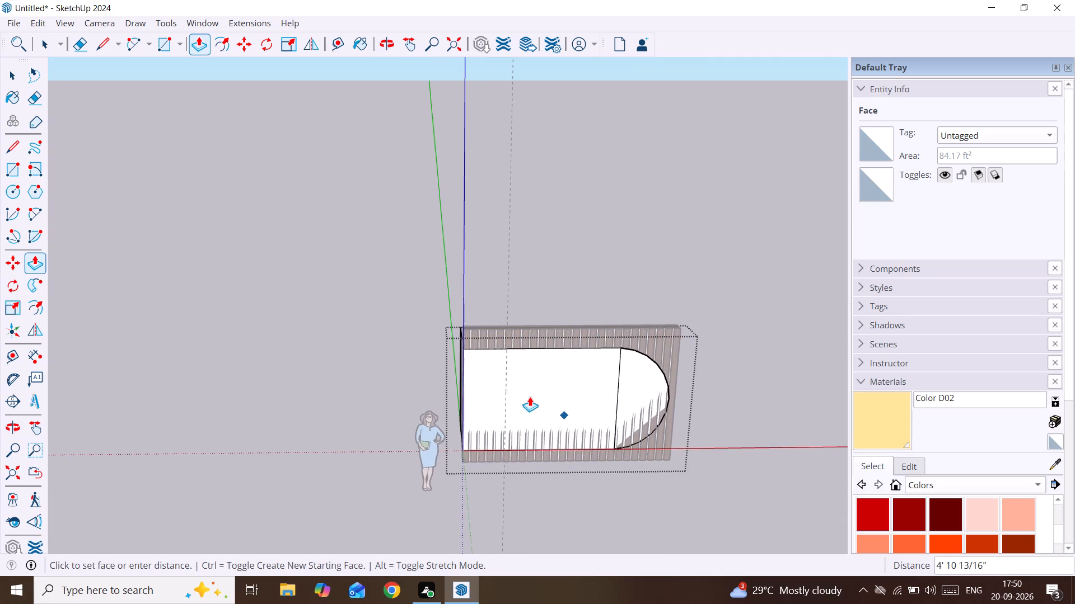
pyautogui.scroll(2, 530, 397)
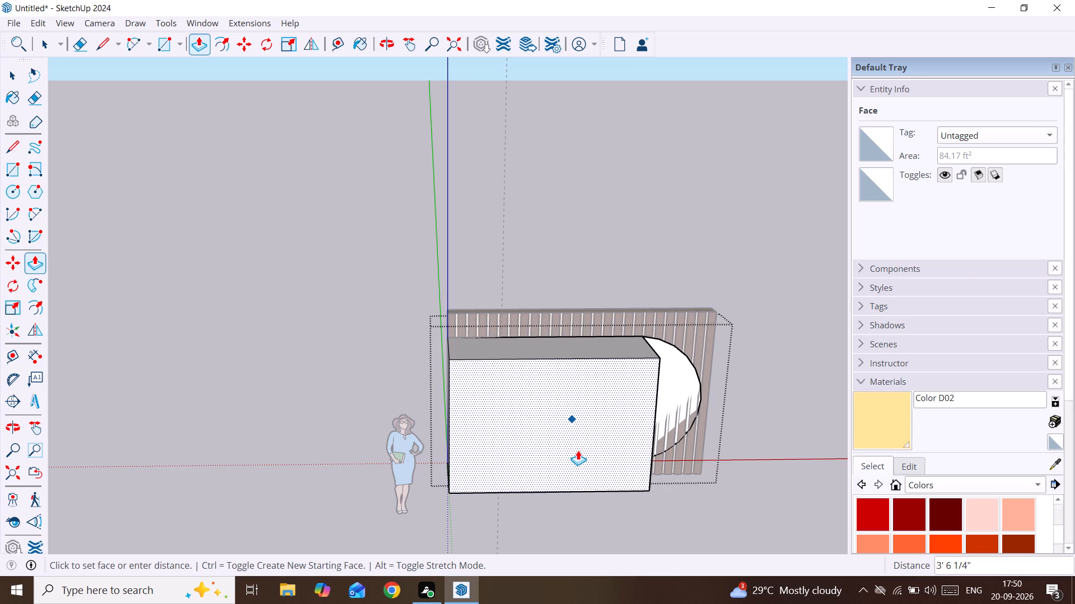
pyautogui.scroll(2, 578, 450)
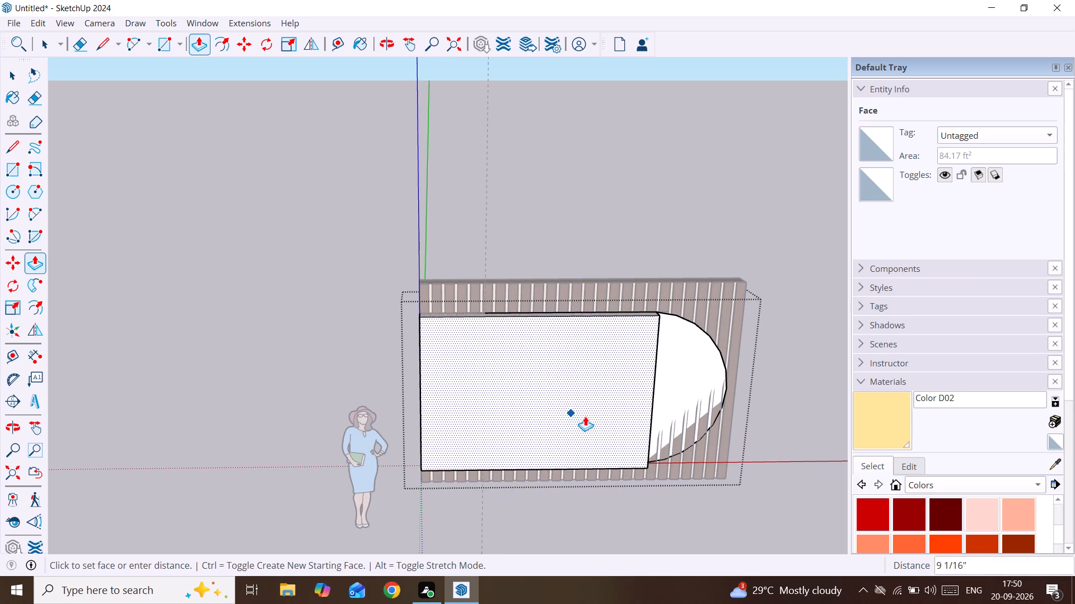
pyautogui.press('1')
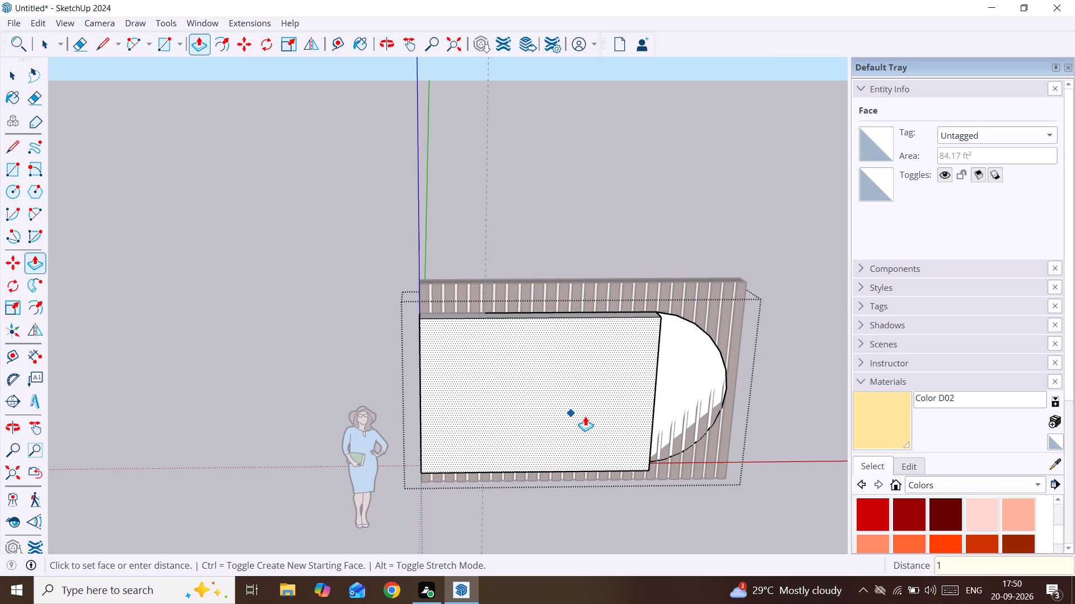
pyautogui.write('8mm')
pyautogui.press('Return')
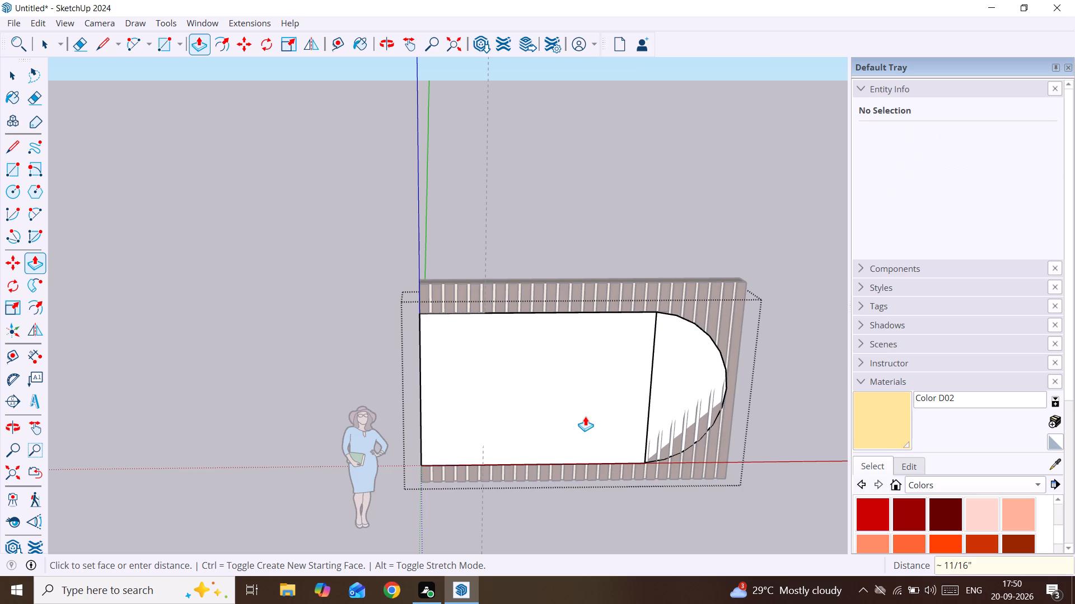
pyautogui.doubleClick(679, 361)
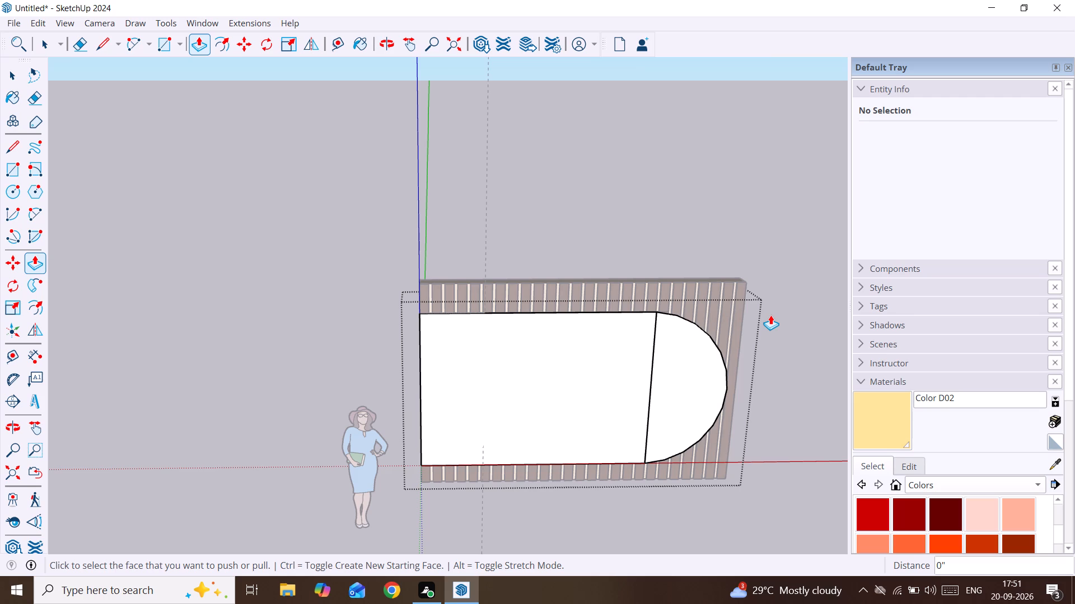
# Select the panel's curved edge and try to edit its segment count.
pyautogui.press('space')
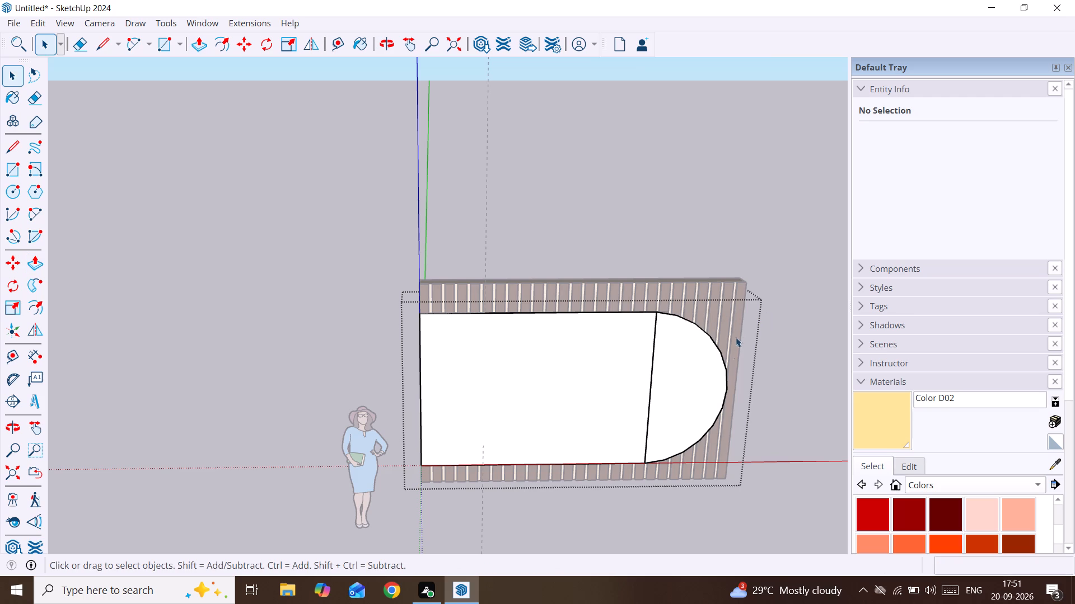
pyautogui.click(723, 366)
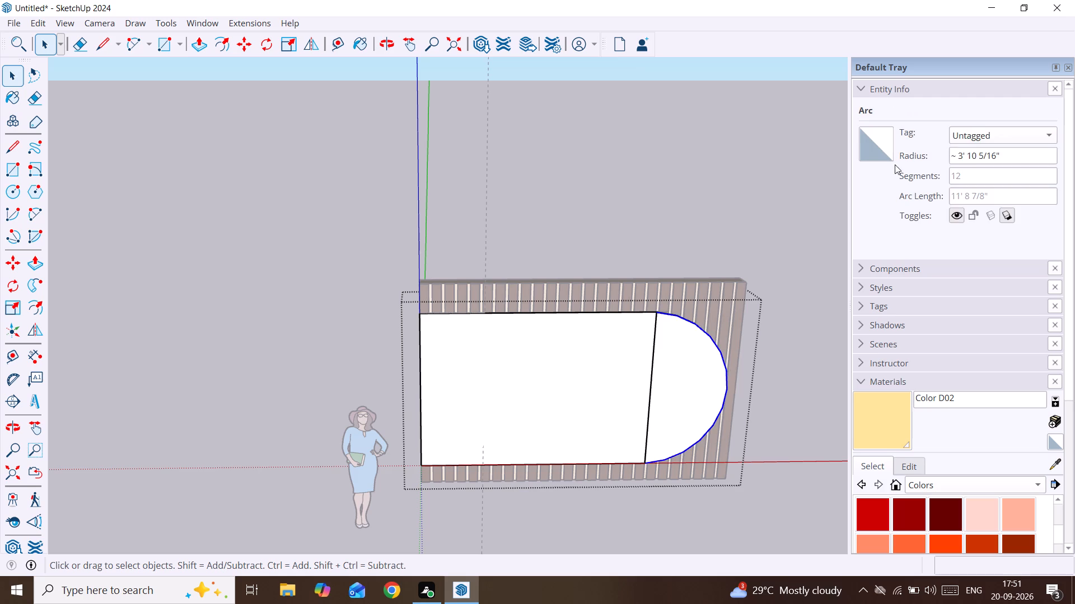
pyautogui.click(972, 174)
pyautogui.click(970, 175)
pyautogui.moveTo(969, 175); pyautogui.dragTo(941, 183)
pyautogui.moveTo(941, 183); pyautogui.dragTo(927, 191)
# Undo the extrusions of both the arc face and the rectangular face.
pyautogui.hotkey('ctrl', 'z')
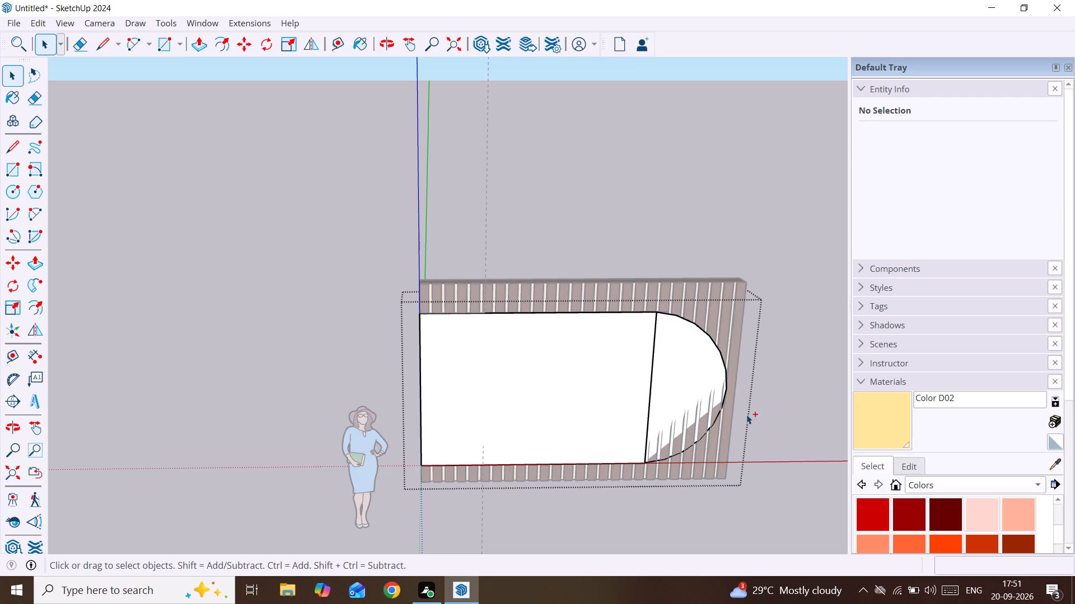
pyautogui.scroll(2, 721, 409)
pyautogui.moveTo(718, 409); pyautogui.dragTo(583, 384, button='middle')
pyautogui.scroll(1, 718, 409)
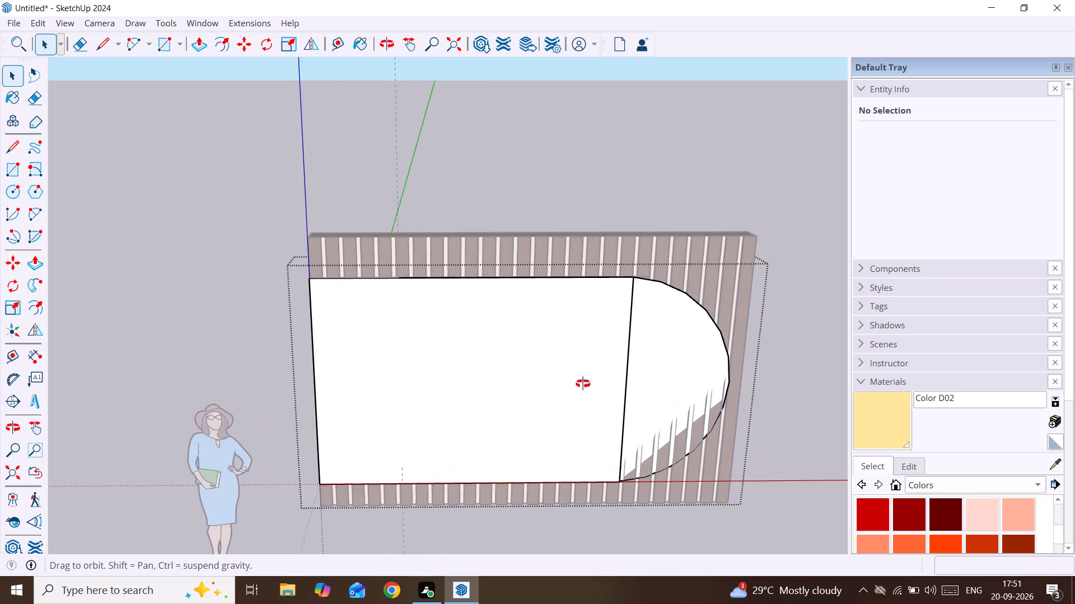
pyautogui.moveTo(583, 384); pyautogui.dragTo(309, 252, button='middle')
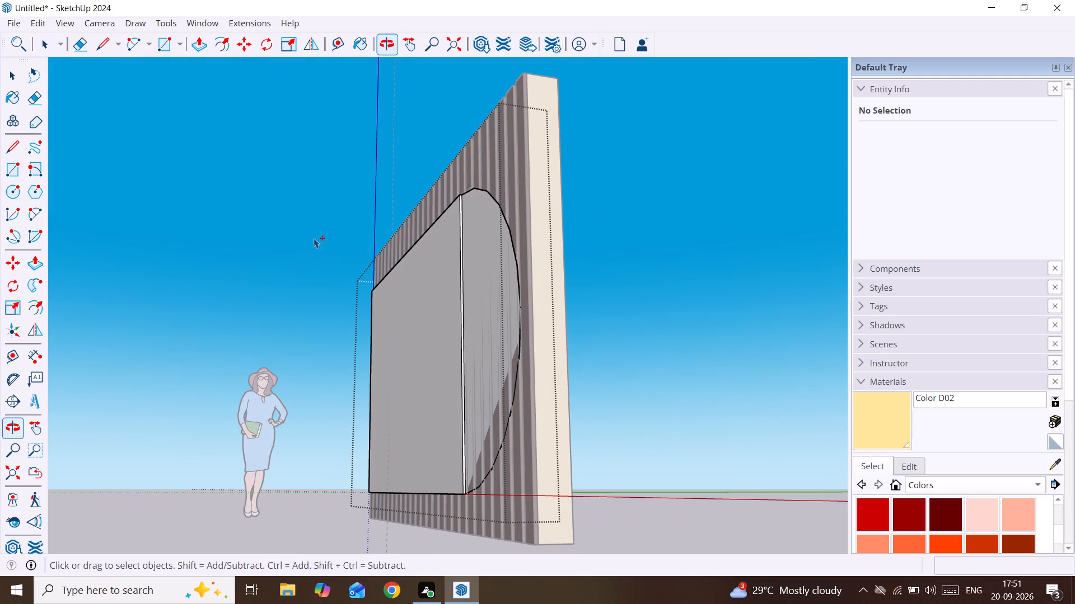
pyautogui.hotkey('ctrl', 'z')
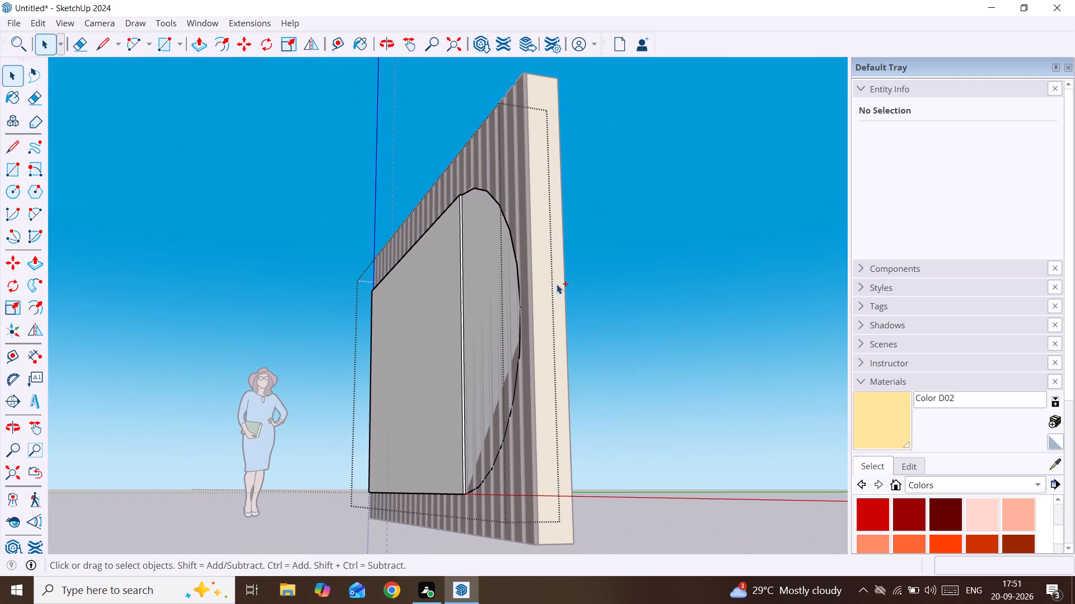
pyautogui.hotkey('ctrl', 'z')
# Set the segment count of the flat panel outline's arc to 30 for a smoother curve.
pyautogui.scroll(1, 447, 331)
pyautogui.moveTo(447, 331); pyautogui.dragTo(459, 337, button='middle')
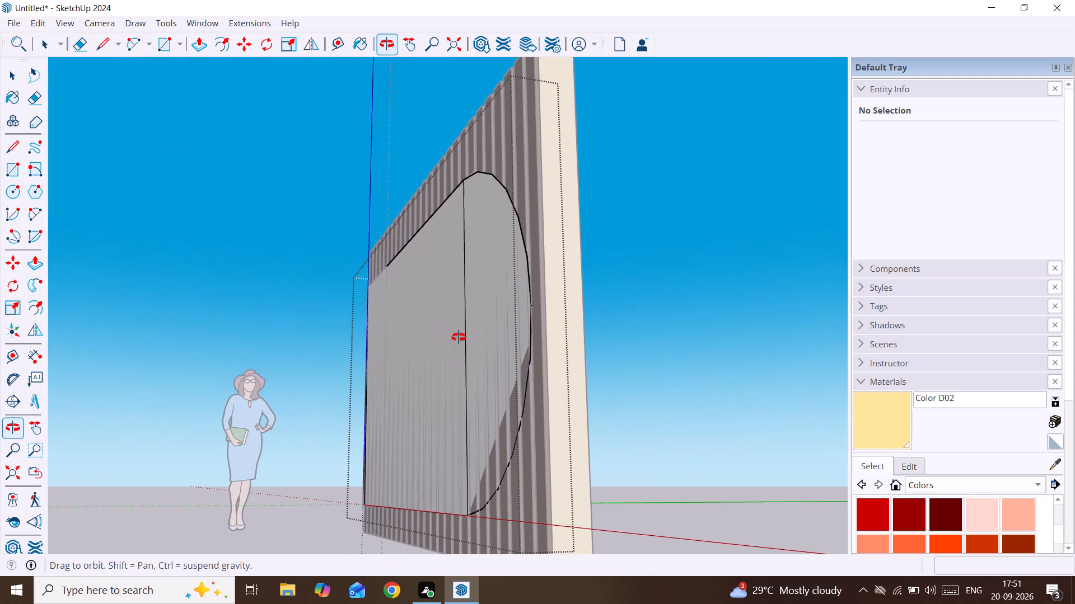
pyautogui.moveTo(459, 337); pyautogui.dragTo(624, 345, button='middle')
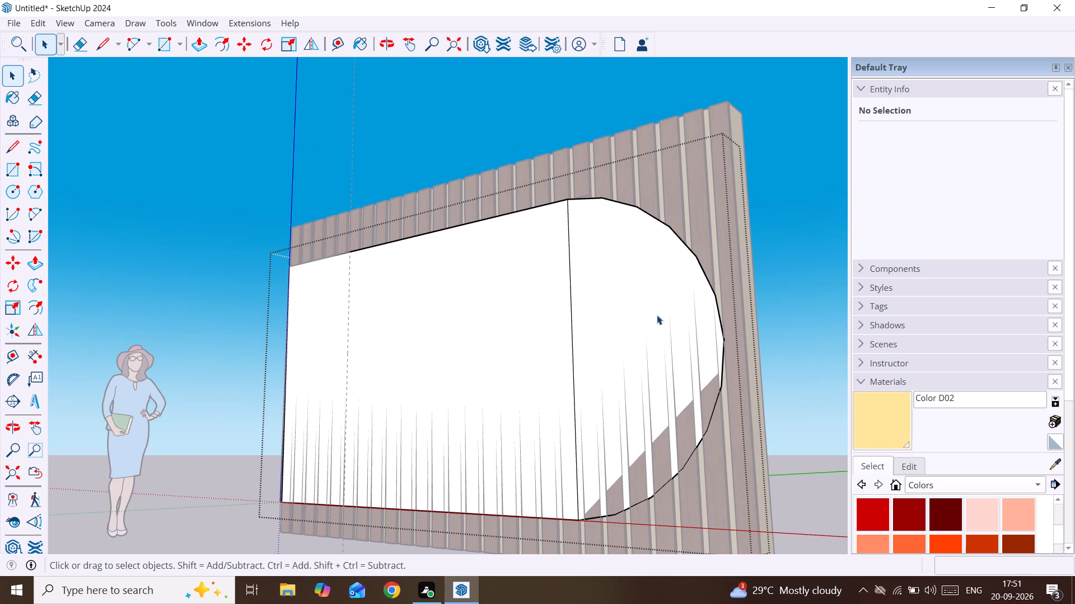
pyautogui.click(700, 269)
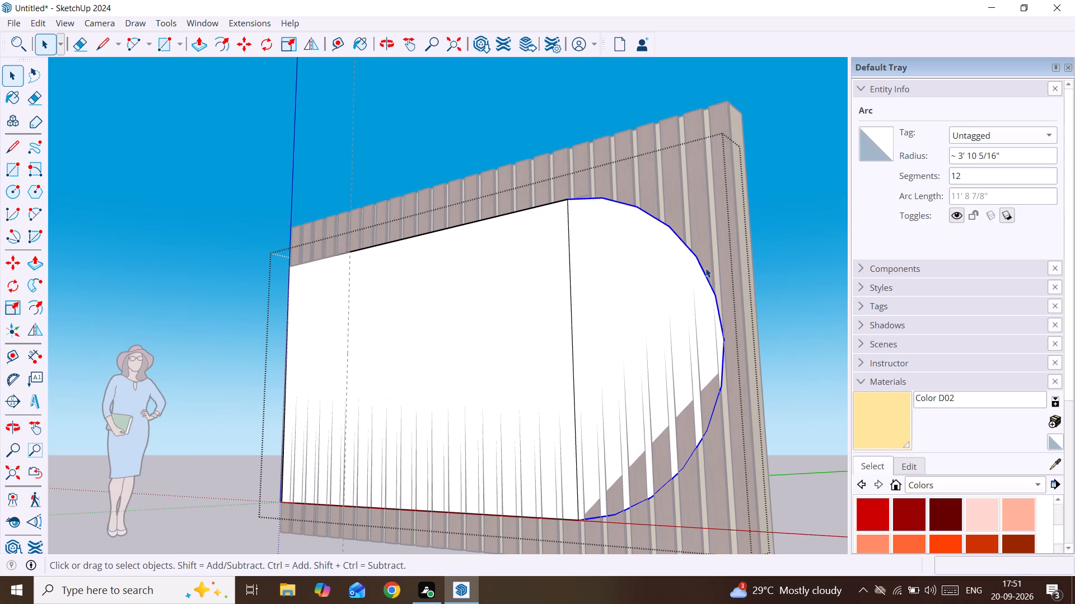
pyautogui.click(971, 178)
pyautogui.press('BackSpace')
pyautogui.press('BackSpace')
pyautogui.press('BackSpace')
pyautogui.press('BackSpace')
pyautogui.press('BackSpace')
pyautogui.press('BackSpace')
pyautogui.press('BackSpace')
pyautogui.press('BackSpace')
pyautogui.press('BackSpace')
pyautogui.press('BackSpace')
pyautogui.press('BackSpace')
pyautogui.press('BackSpace')
pyautogui.press('BackSpace')
pyautogui.press('BackSpace')
pyautogui.press('BackSpace')
pyautogui.press('BackSpace')
pyautogui.press('BackSpace')
pyautogui.press('BackSpace')
pyautogui.press('BackSpace')
pyautogui.press('BackSpace')
pyautogui.write('30')
pyautogui.press('Return')
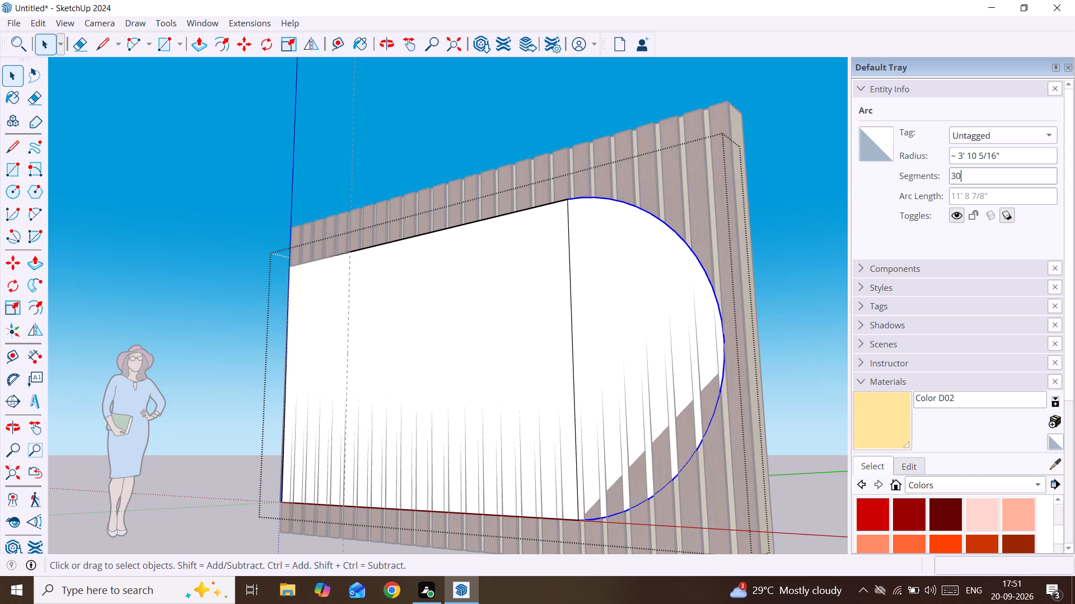
pyautogui.click(751, 242)
# Reopen the panel group and push/pull its rectangular face outward 18 mm, repeating the same distance on the arc face.
pyautogui.scroll(-3, 499, 345)
pyautogui.moveTo(496, 351); pyautogui.dragTo(530, 352, button='middle')
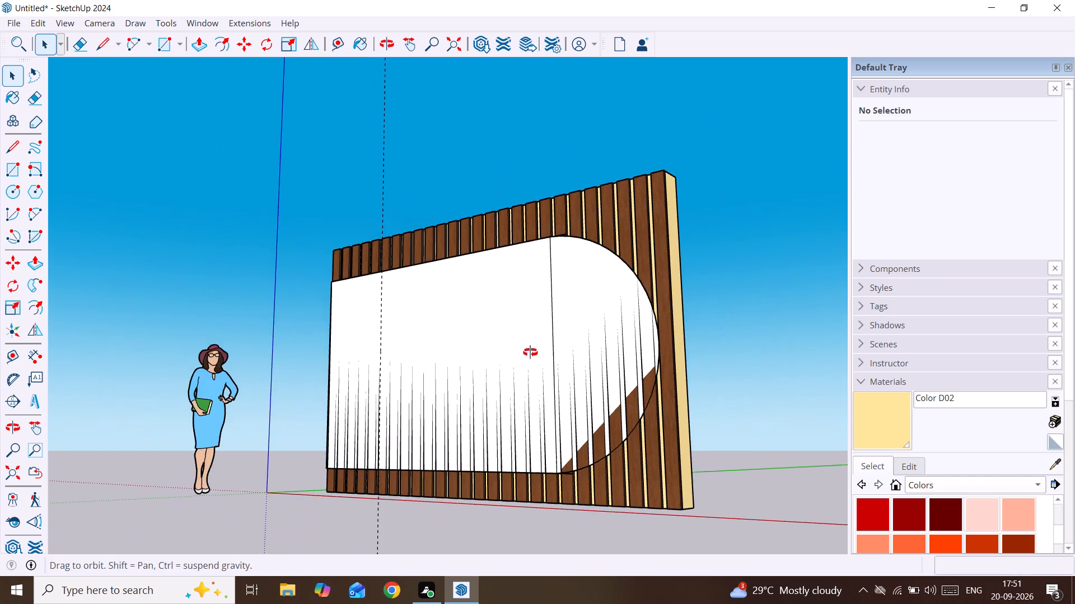
pyautogui.moveTo(530, 352); pyautogui.dragTo(567, 348, button='middle')
pyautogui.doubleClick(452, 318)
pyautogui.doubleClick(517, 317)
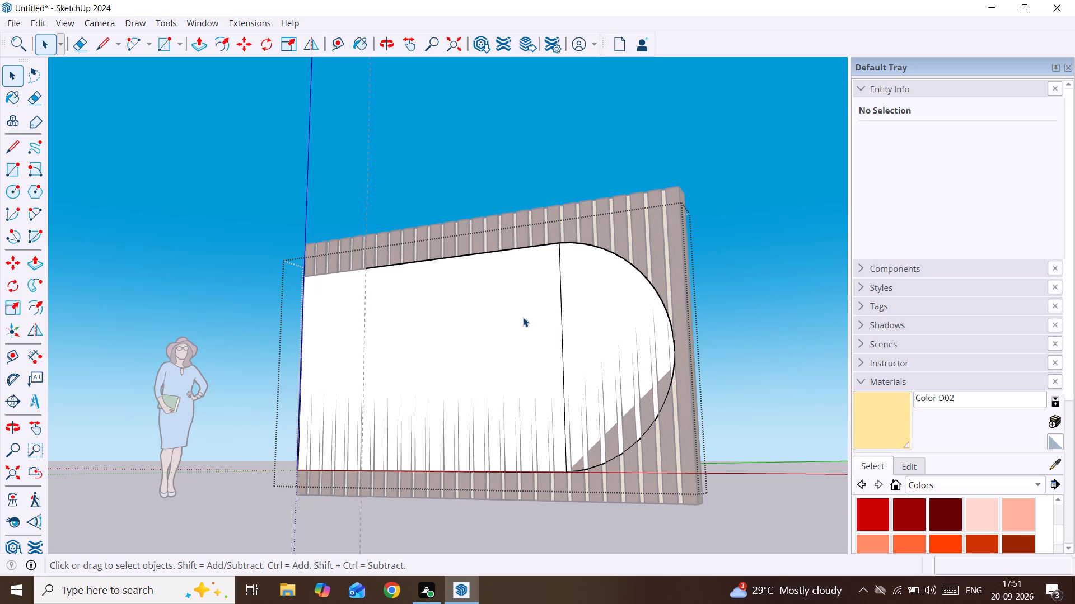
pyautogui.keyDown('shift'); pyautogui.moveTo(523, 317); pyautogui.dragTo(619, 307, button='middle'); pyautogui.keyUp('shift')
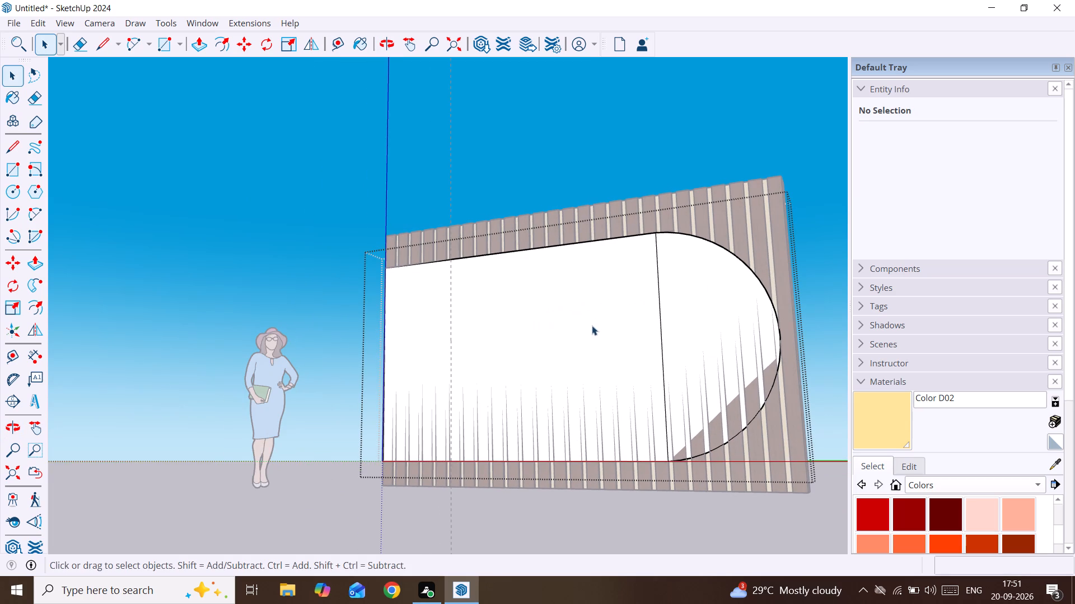
pyautogui.press('p')
pyautogui.click(539, 333)
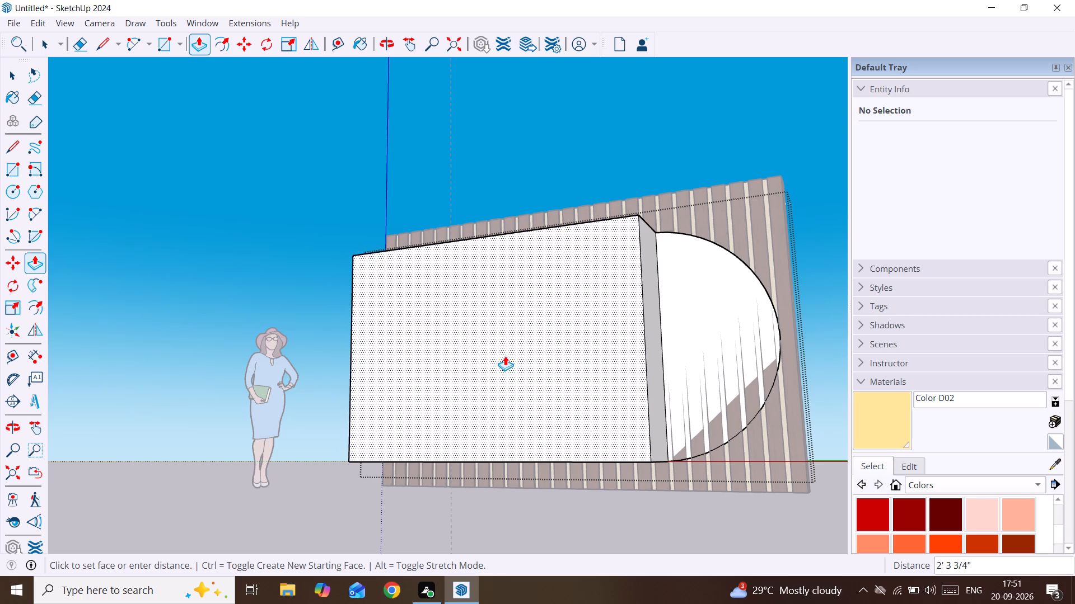
pyautogui.write('18')
pyautogui.write('mm')
pyautogui.press('Return')
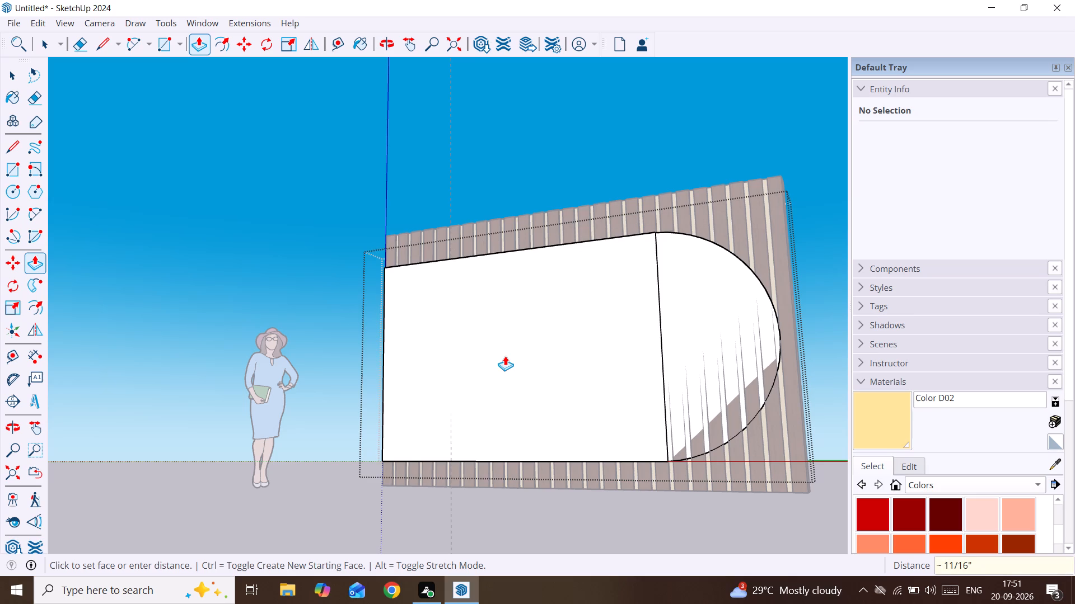
pyautogui.scroll(1, 719, 407)
pyautogui.moveTo(718, 406); pyautogui.dragTo(743, 381, button='middle')
pyautogui.doubleClick(690, 278)
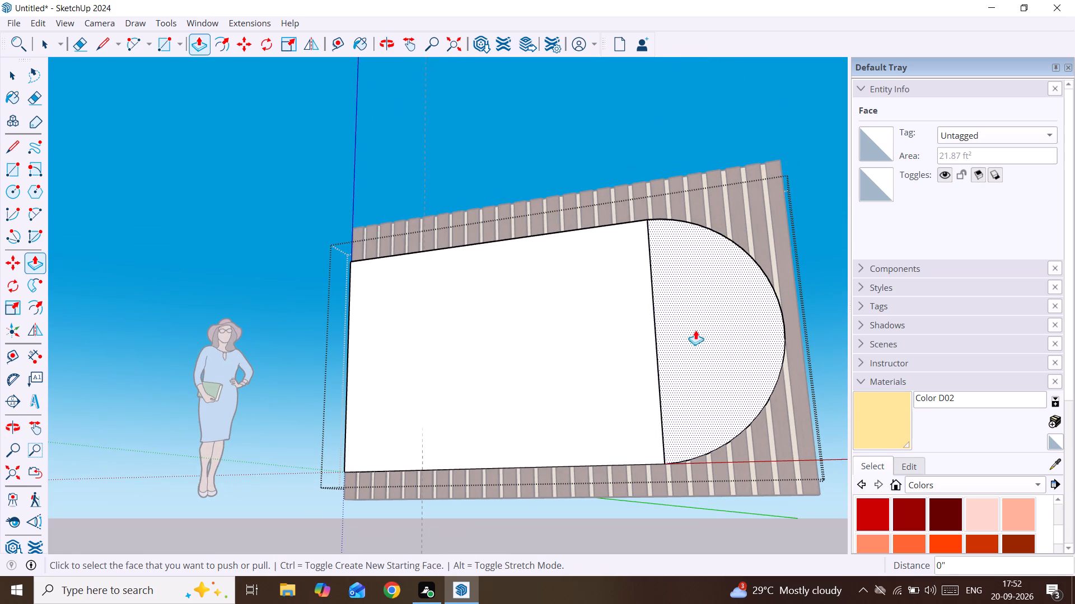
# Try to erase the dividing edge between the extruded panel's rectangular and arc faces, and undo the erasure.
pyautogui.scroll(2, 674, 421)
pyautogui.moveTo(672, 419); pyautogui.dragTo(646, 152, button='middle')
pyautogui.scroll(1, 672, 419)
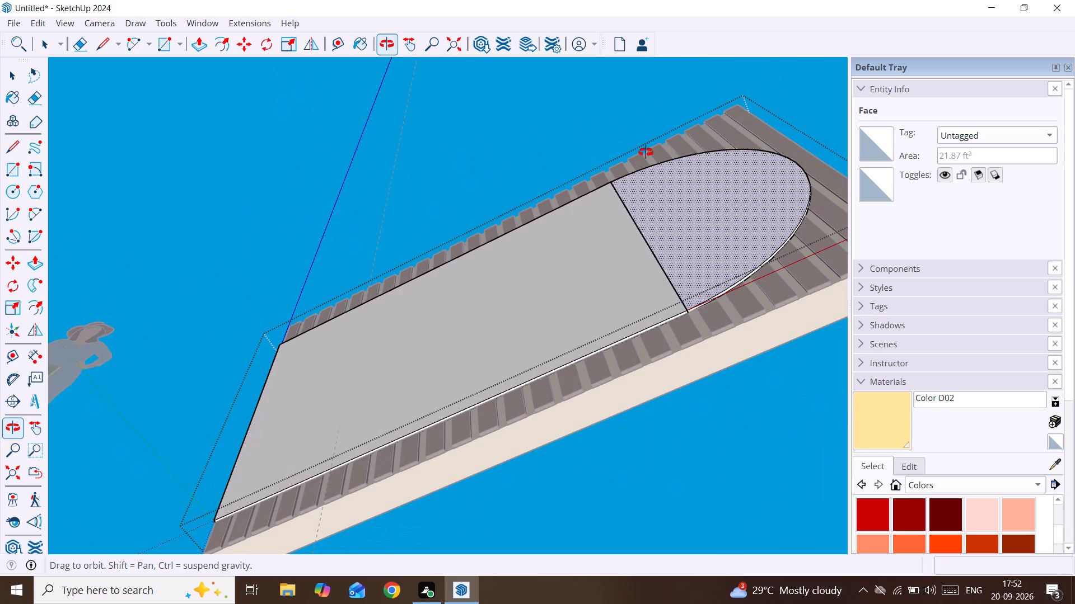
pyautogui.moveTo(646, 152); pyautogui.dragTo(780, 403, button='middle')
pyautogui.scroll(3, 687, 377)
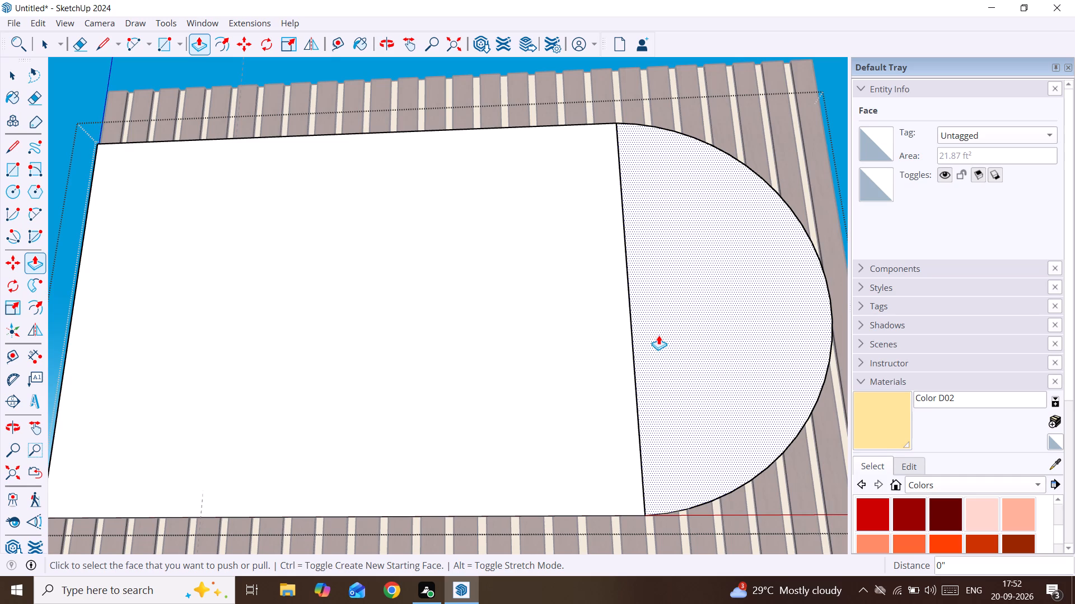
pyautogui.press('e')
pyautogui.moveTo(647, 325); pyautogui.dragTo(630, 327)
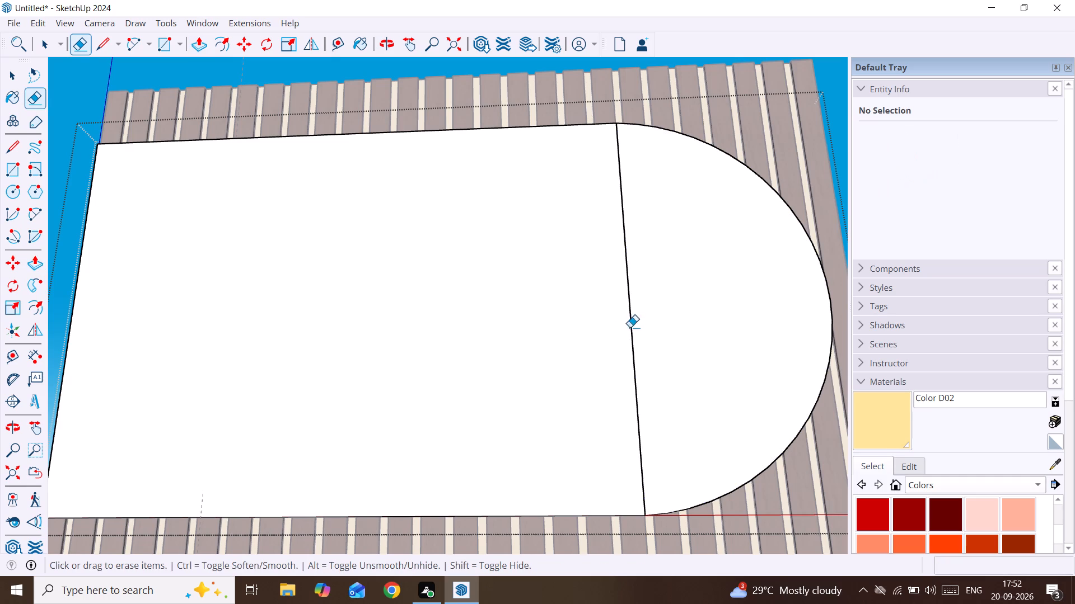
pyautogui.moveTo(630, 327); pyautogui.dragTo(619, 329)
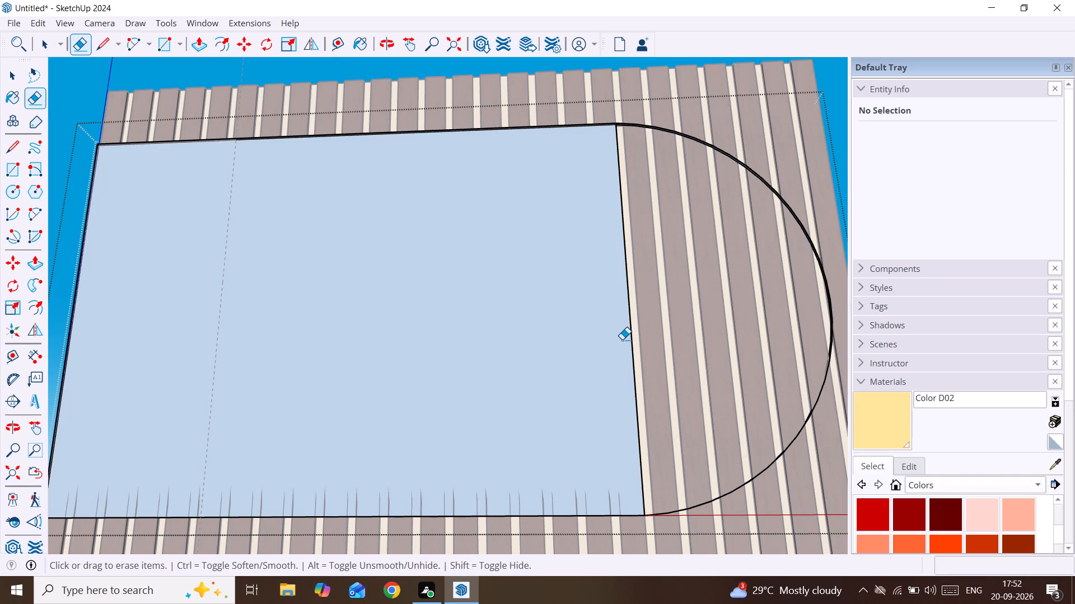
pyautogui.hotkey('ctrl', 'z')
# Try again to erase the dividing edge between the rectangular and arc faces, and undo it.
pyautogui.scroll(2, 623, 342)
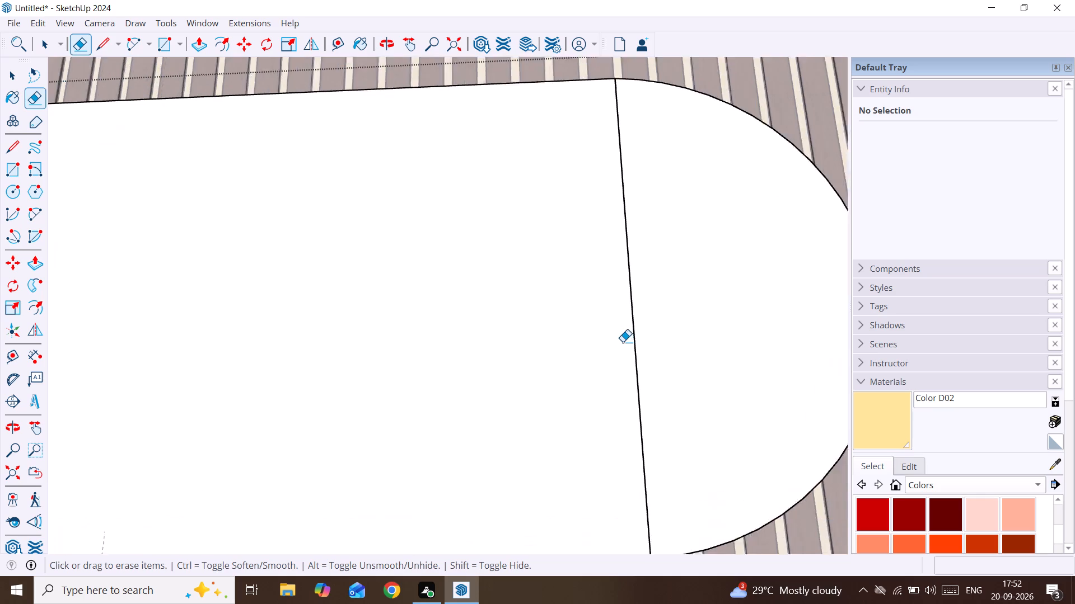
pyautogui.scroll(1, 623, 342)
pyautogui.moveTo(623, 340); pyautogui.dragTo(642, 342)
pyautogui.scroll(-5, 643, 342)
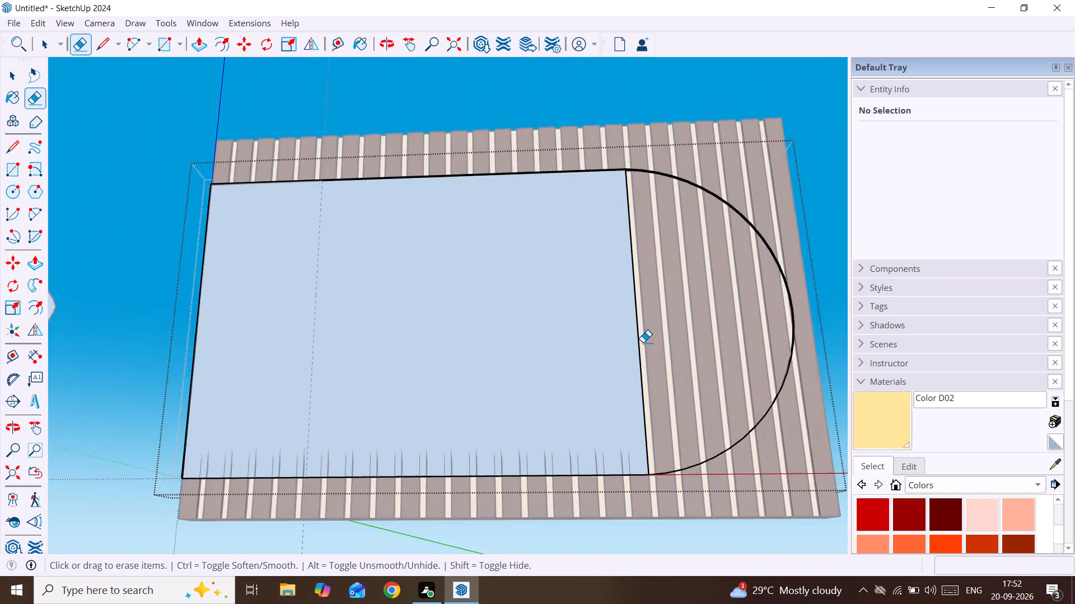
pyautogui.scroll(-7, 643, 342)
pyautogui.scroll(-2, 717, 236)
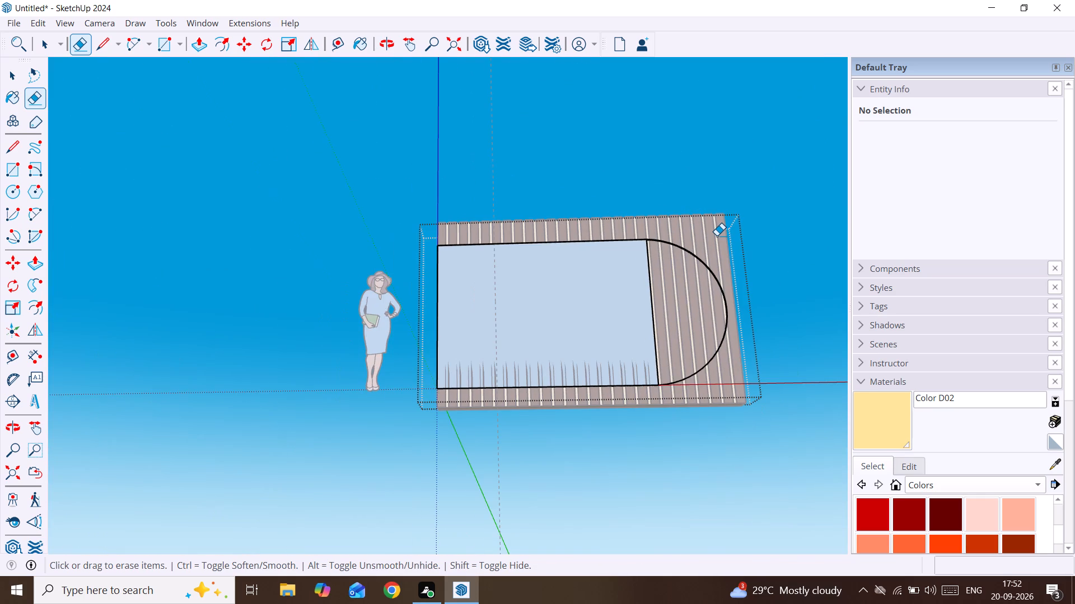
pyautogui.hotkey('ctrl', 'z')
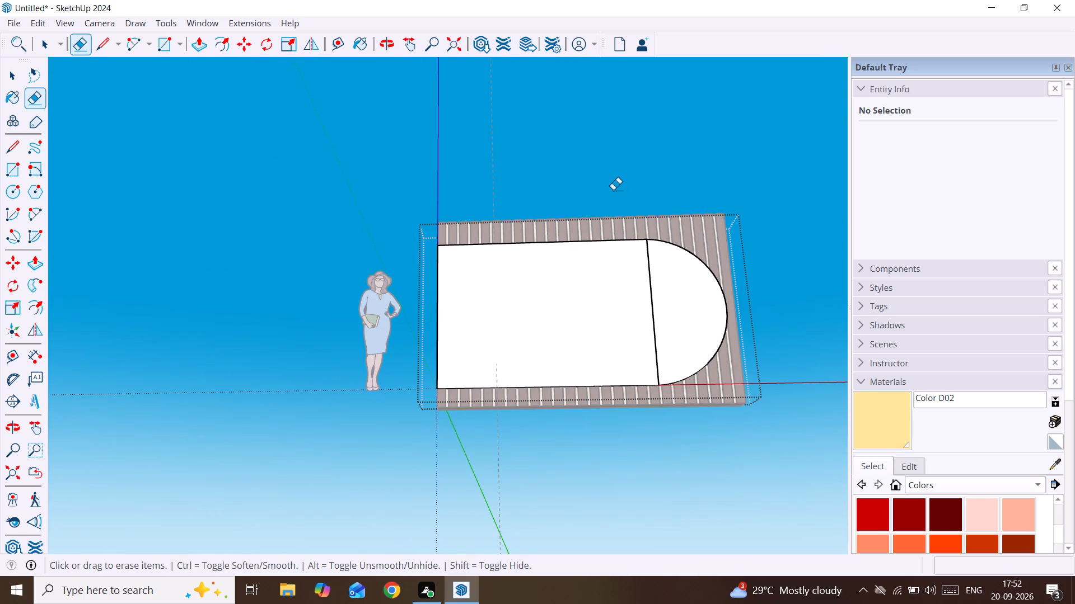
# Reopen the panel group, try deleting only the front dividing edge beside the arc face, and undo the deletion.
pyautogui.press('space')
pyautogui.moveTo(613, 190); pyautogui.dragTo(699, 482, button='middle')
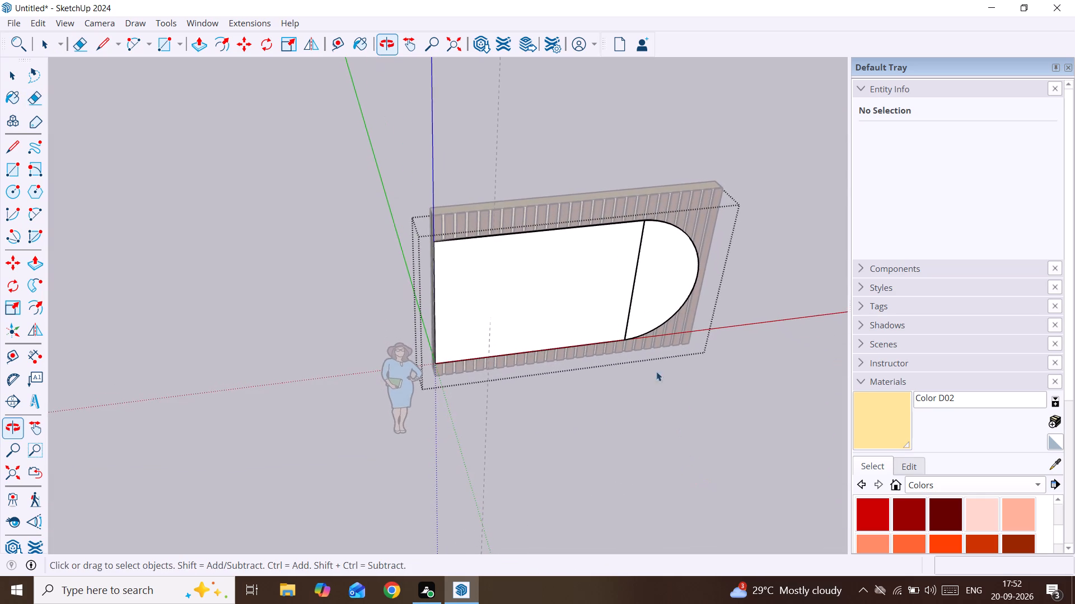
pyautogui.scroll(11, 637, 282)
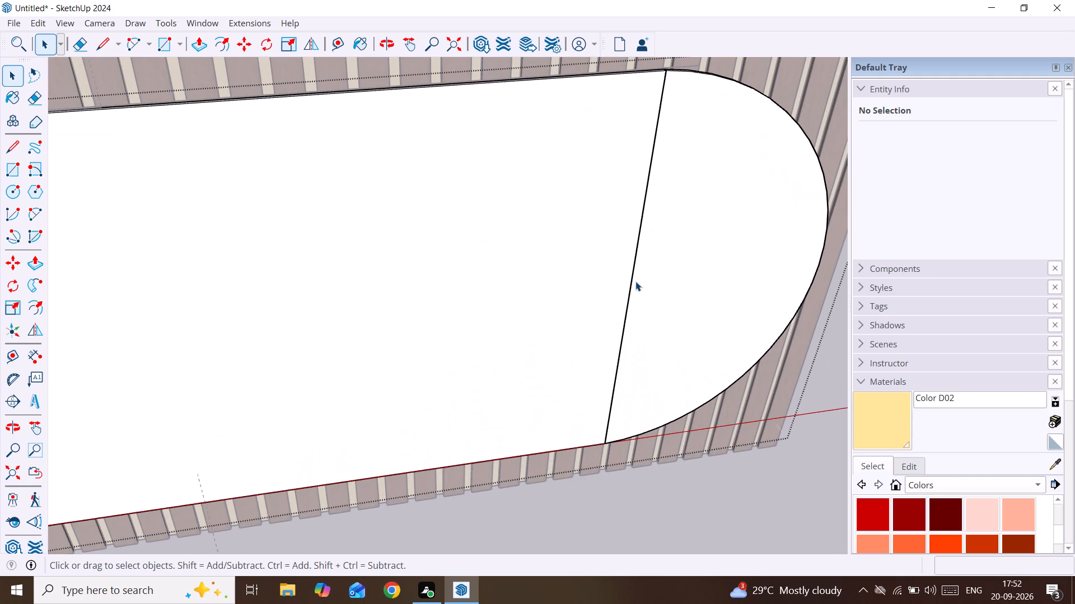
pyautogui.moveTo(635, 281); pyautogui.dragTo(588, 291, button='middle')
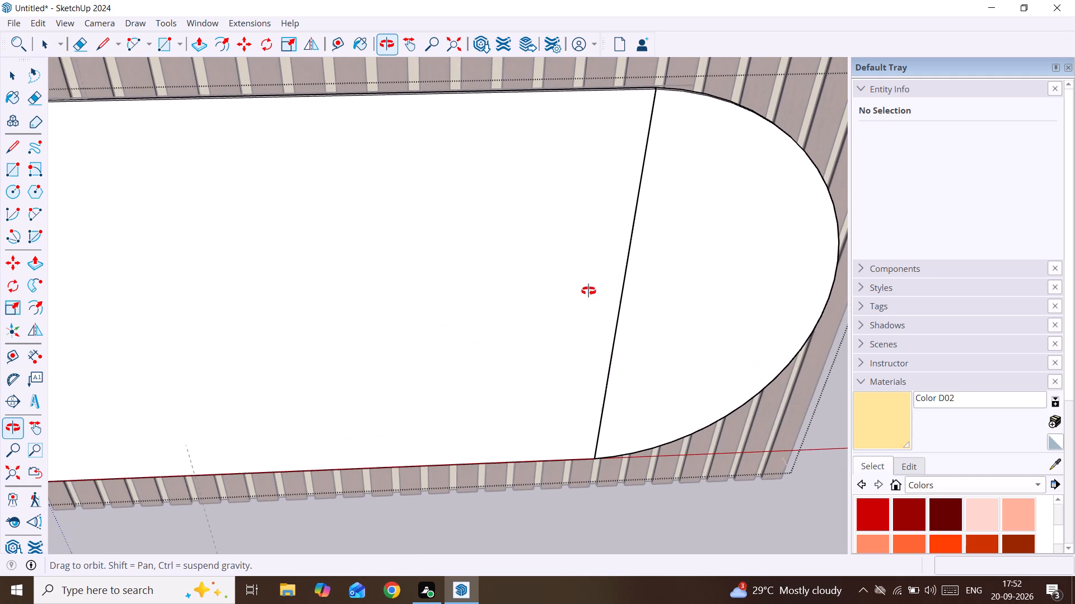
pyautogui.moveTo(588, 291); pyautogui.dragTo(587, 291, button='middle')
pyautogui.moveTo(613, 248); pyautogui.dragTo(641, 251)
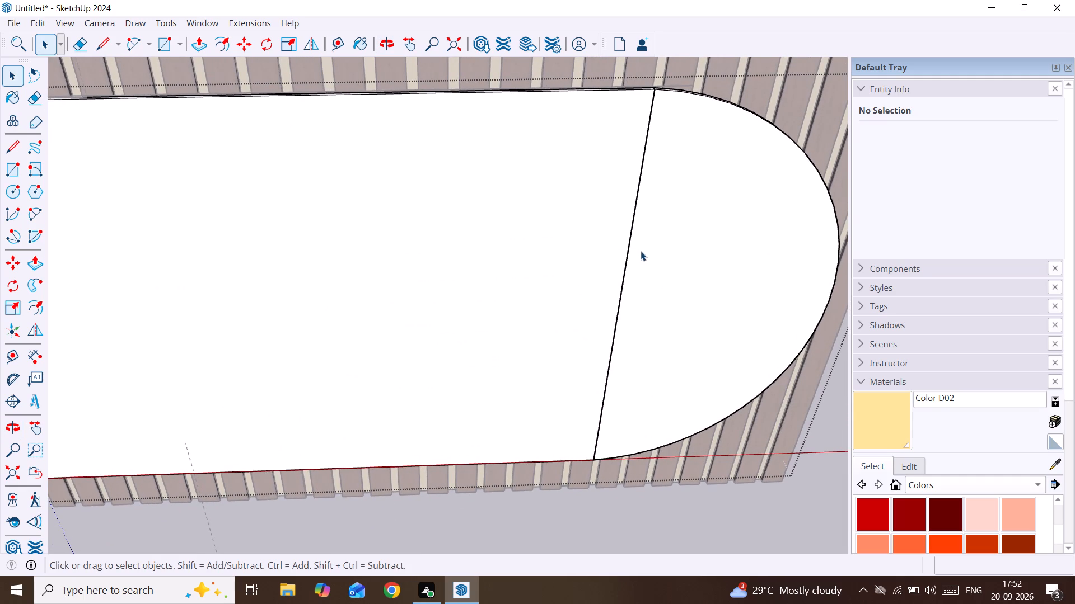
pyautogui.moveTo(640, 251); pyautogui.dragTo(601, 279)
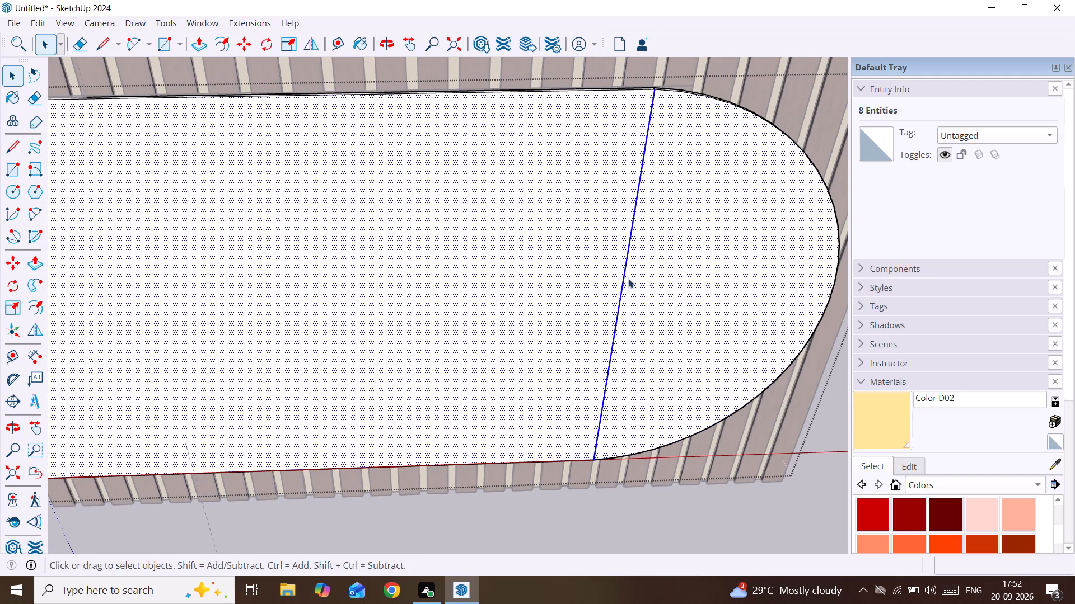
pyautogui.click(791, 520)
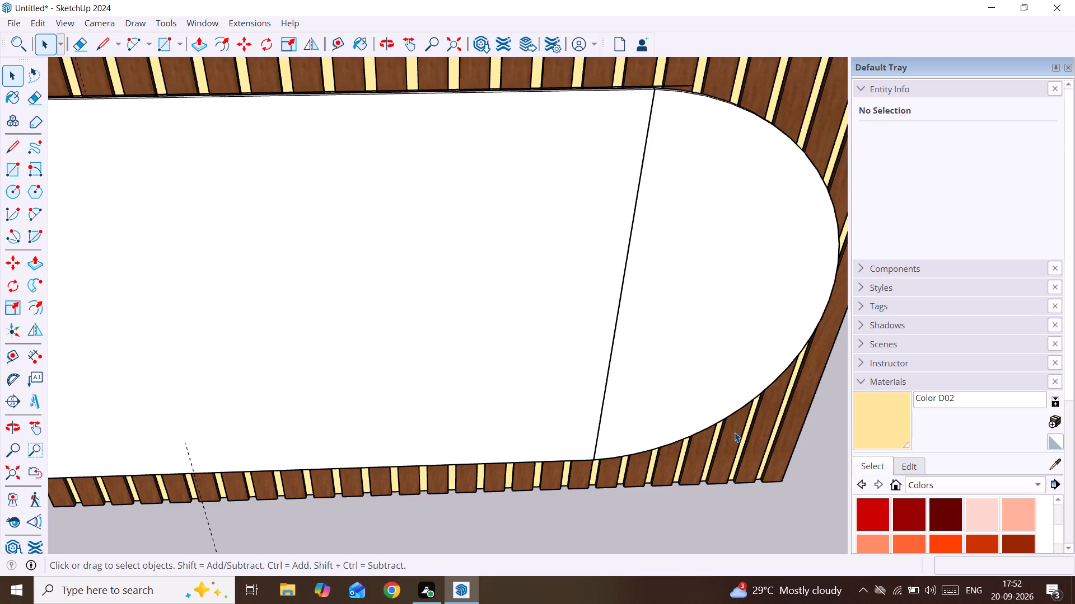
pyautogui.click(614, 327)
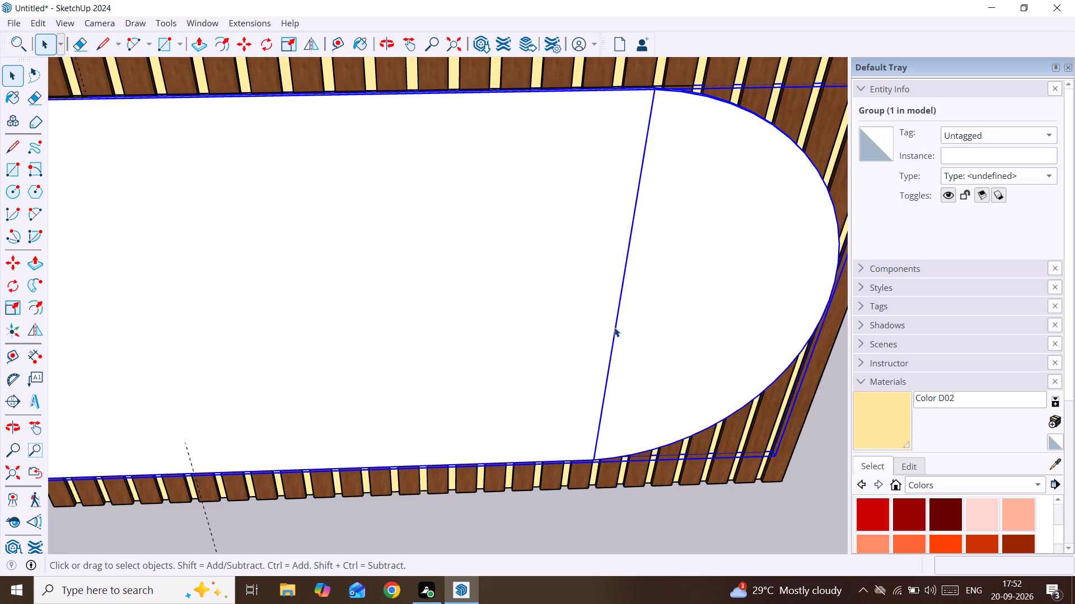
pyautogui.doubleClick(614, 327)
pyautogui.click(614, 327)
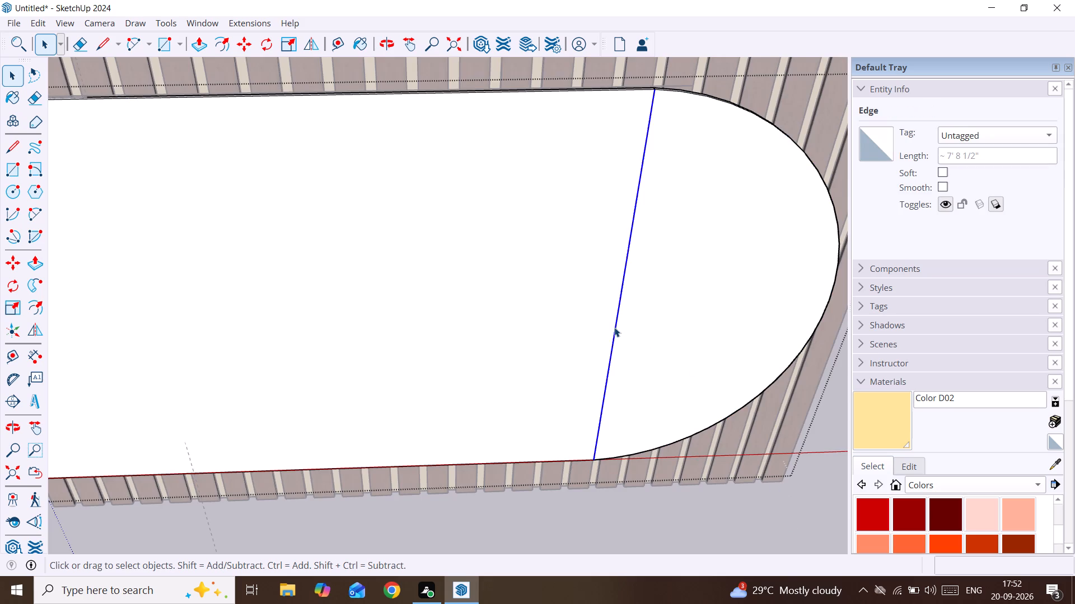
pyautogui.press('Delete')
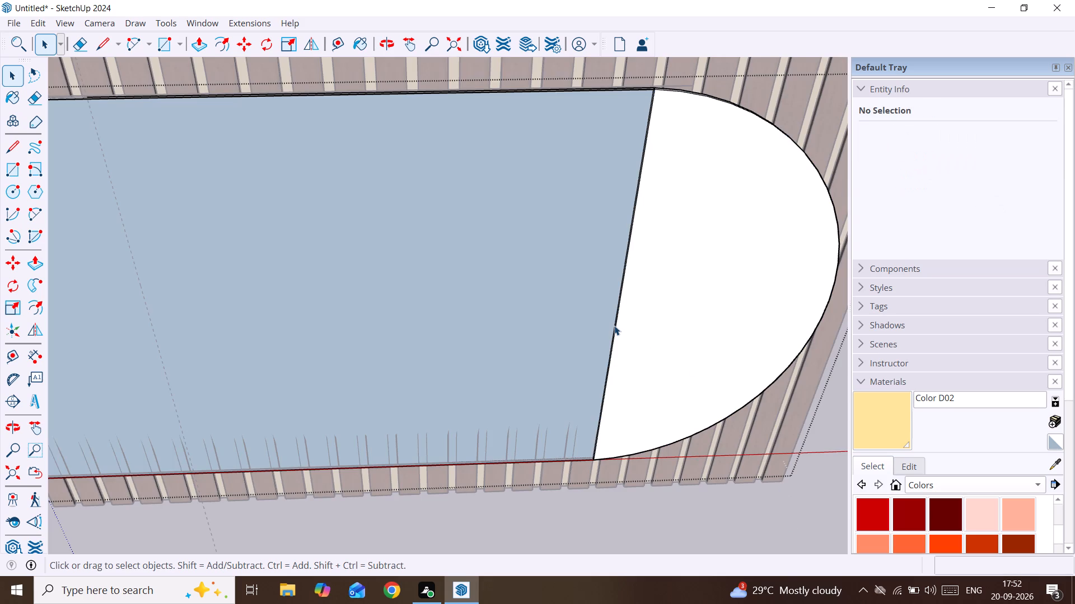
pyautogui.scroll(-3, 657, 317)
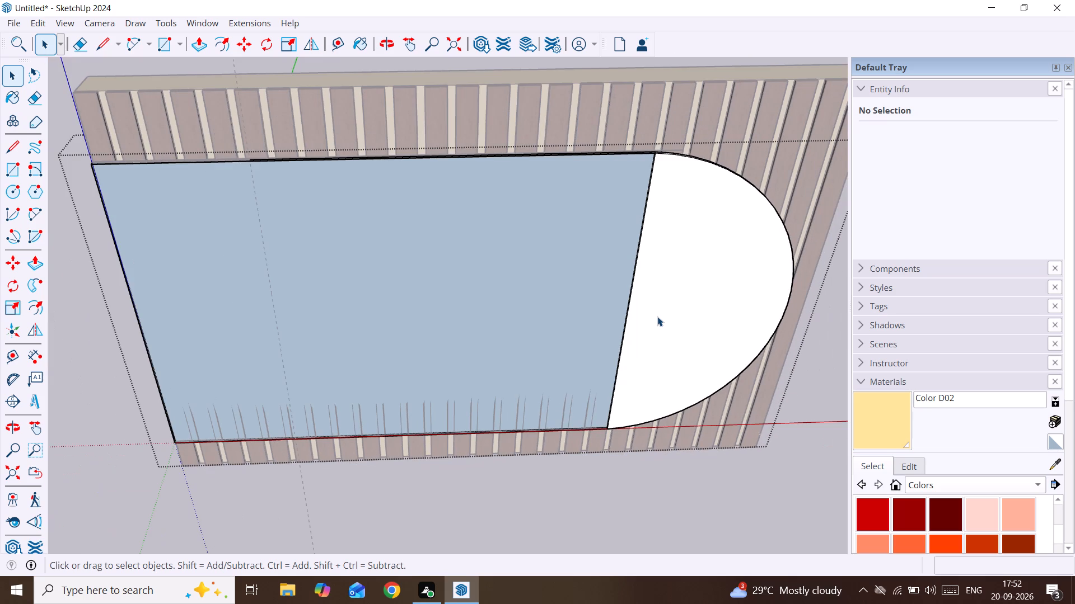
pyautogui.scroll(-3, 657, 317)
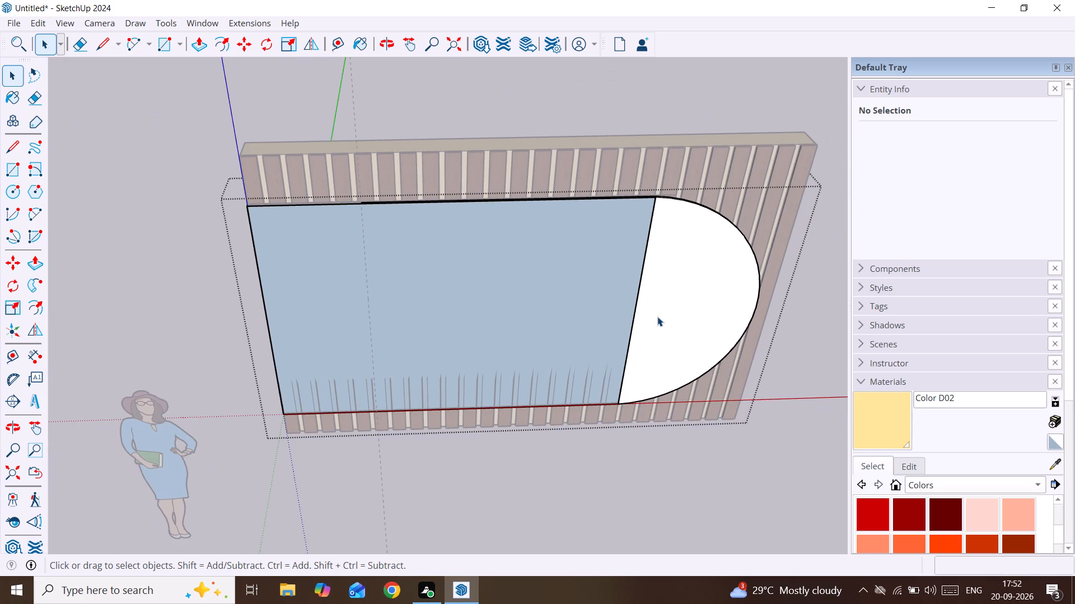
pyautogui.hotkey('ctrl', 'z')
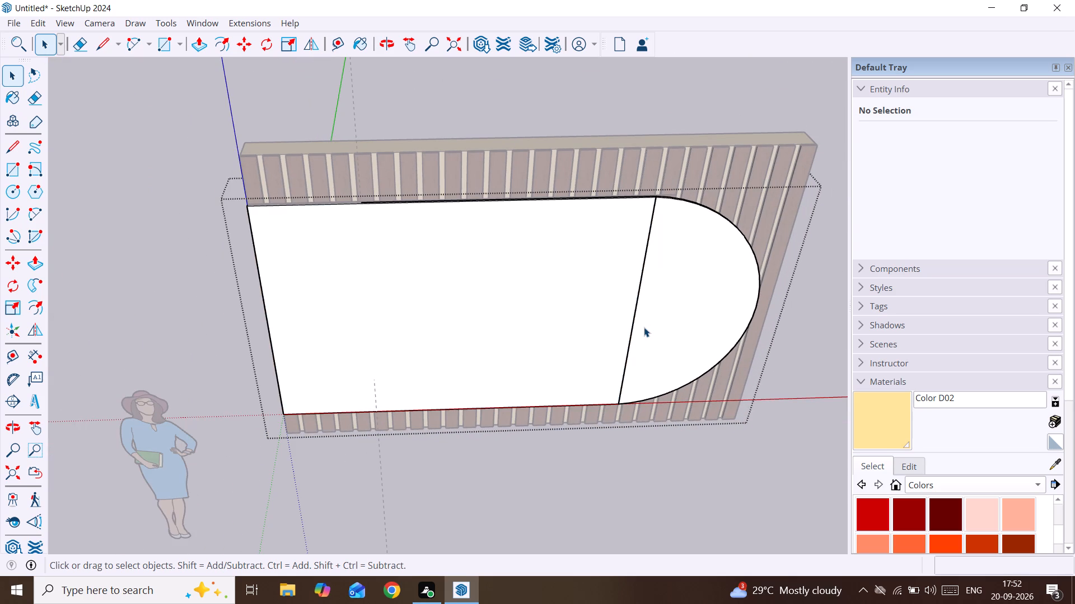
# Undo the extrusions of the panel's arc and rectangular faces.
pyautogui.hotkey('ctrl', 'z')
pyautogui.hotkey('ctrl', 'z')
pyautogui.scroll(1, 647, 360)
pyautogui.moveTo(647, 360); pyautogui.dragTo(237, 207, button='middle')
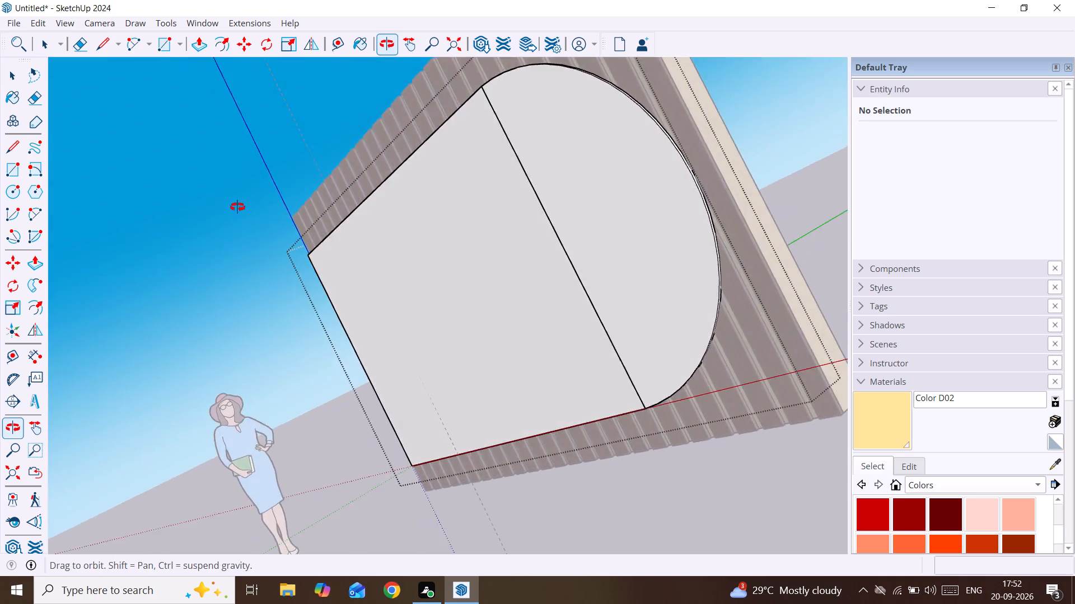
pyautogui.moveTo(237, 207); pyautogui.dragTo(185, 163, button='middle')
pyautogui.hotkey('ctrl', 'z')
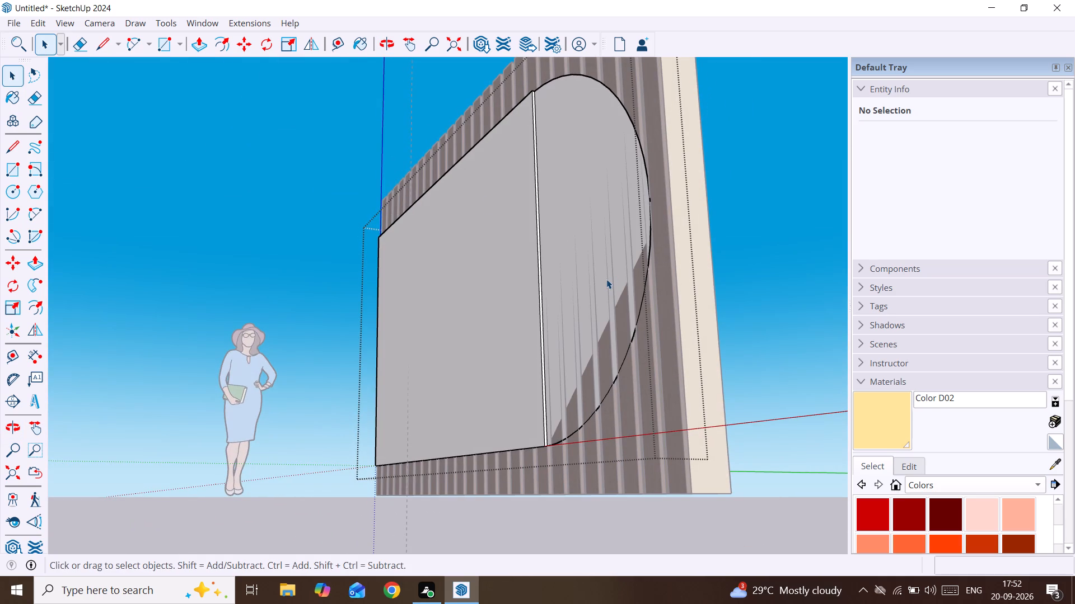
pyautogui.hotkey('ctrl', 'z')
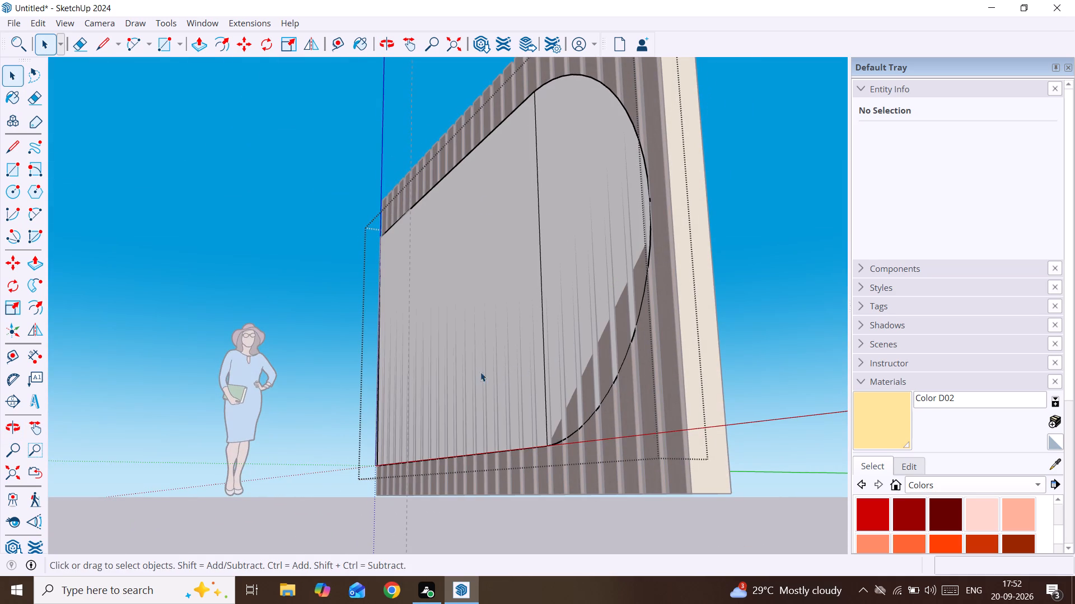
# Examine the flat panel's arc end against the veneer strips, checking its face and bounding edges, and reopen the panel group.
pyautogui.scroll(1, 609, 360)
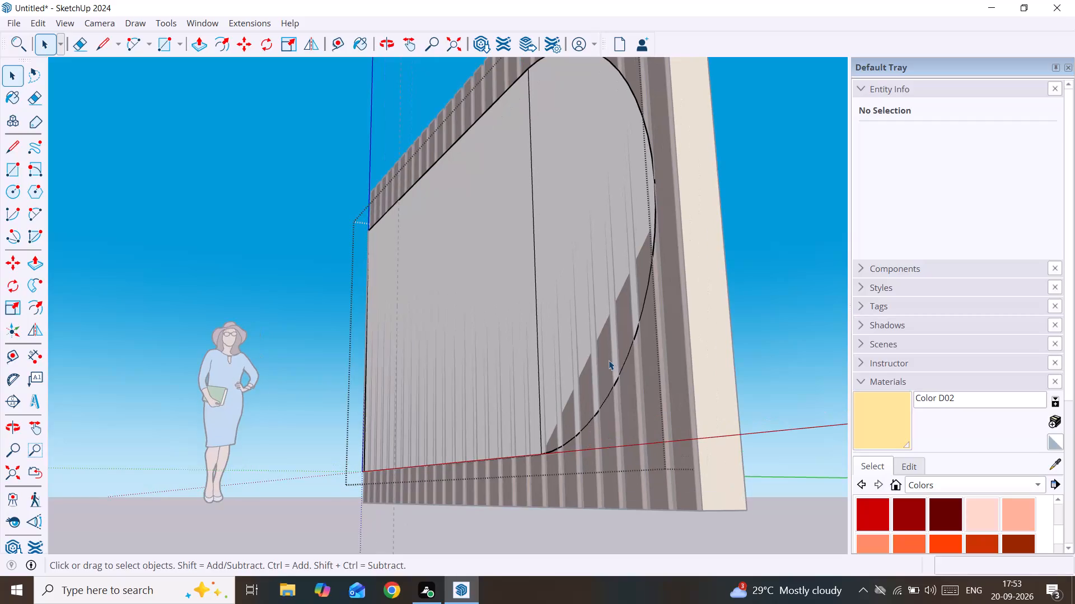
pyautogui.moveTo(609, 360); pyautogui.dragTo(800, 387, button='middle')
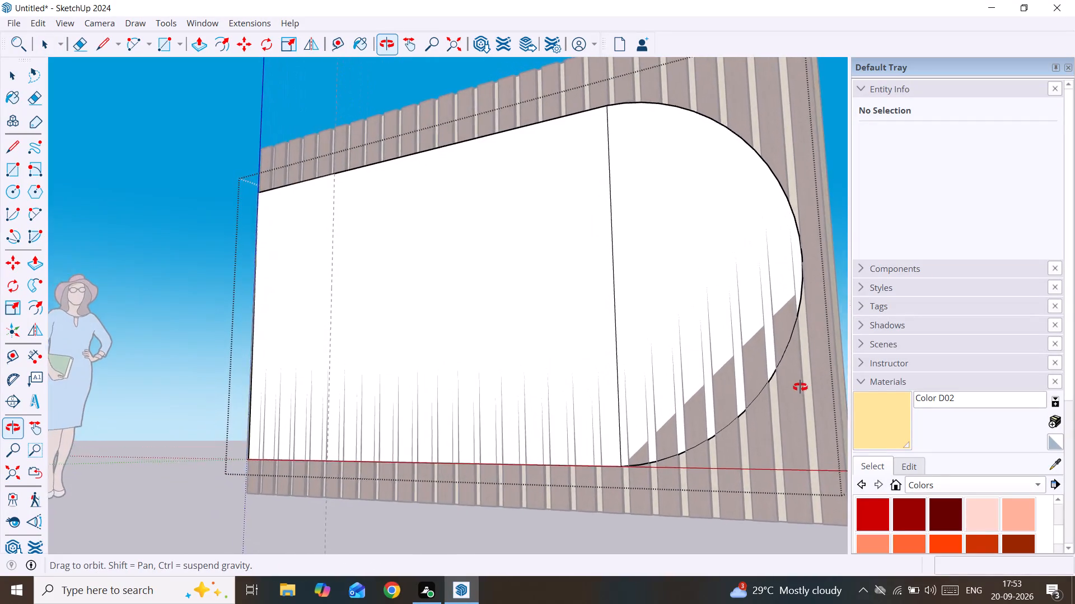
pyautogui.moveTo(800, 387); pyautogui.dragTo(833, 424, button='middle')
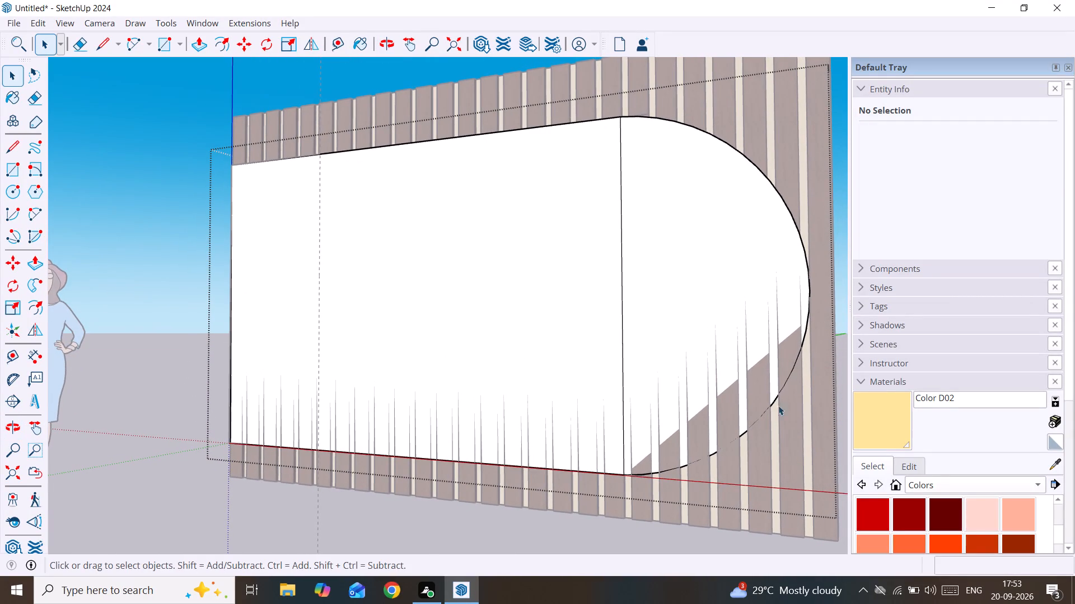
pyautogui.scroll(1, 663, 400)
pyautogui.moveTo(672, 403); pyautogui.dragTo(719, 419, button='middle')
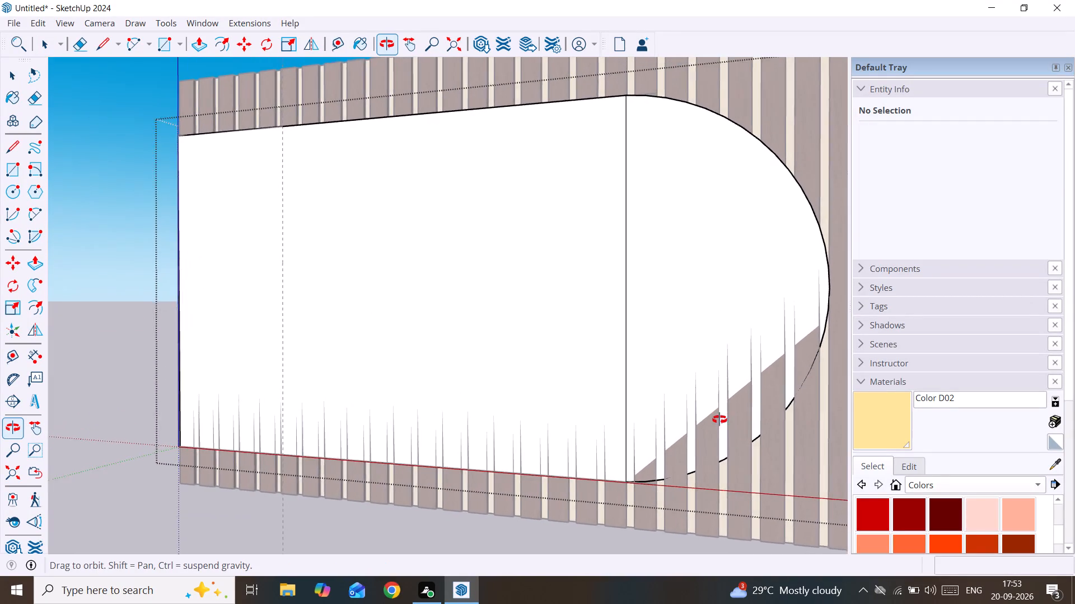
pyautogui.moveTo(719, 419); pyautogui.dragTo(737, 422, button='middle')
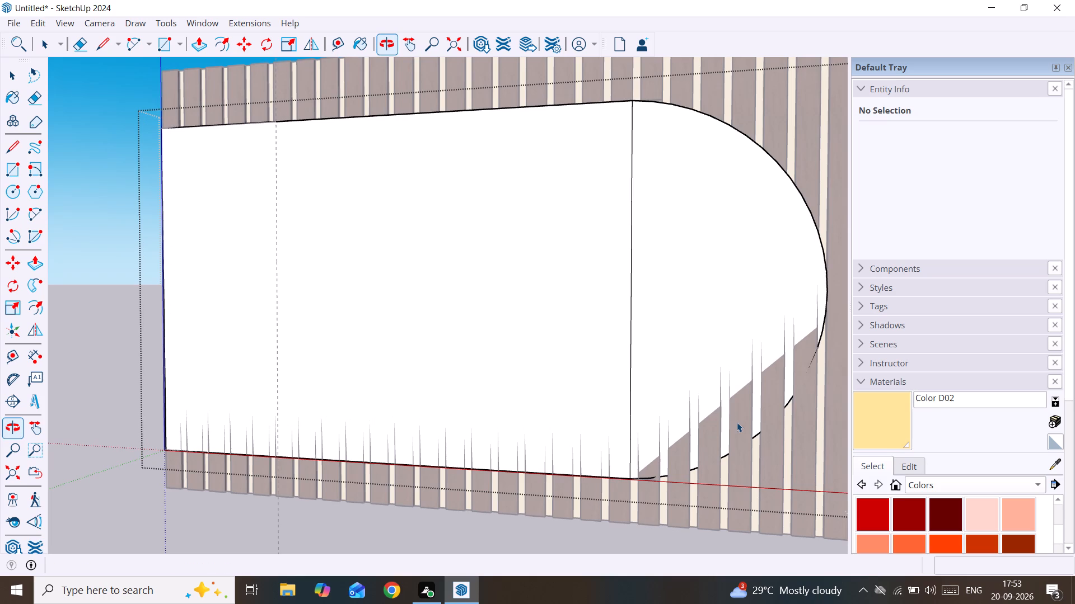
pyautogui.keyDown('shift'); pyautogui.moveTo(737, 422); pyautogui.dragTo(675, 395, button='middle'); pyautogui.keyUp('shift')
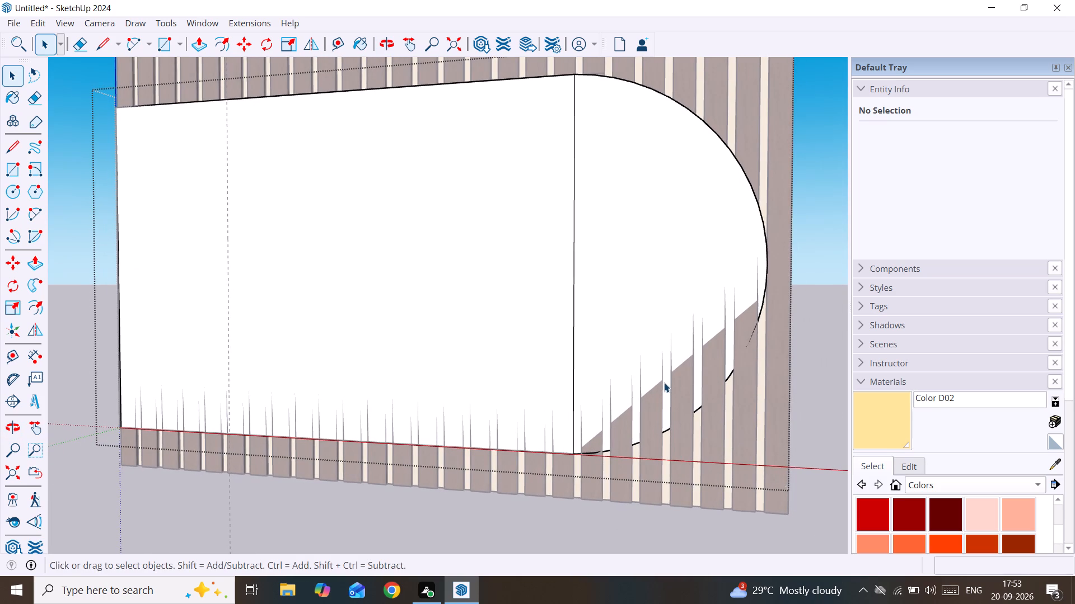
pyautogui.scroll(1, 664, 383)
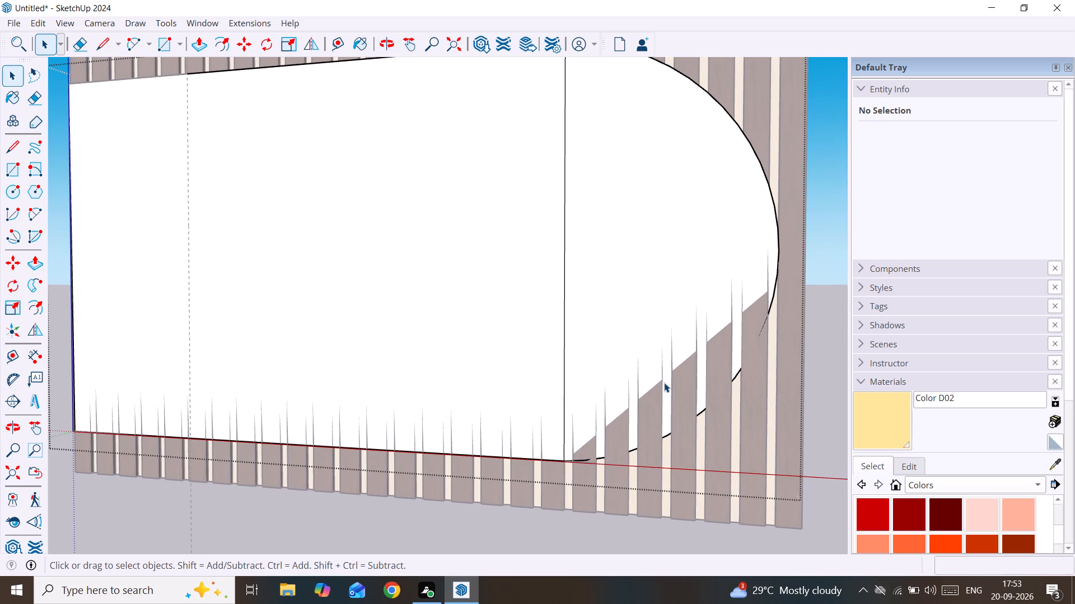
pyautogui.click(771, 289)
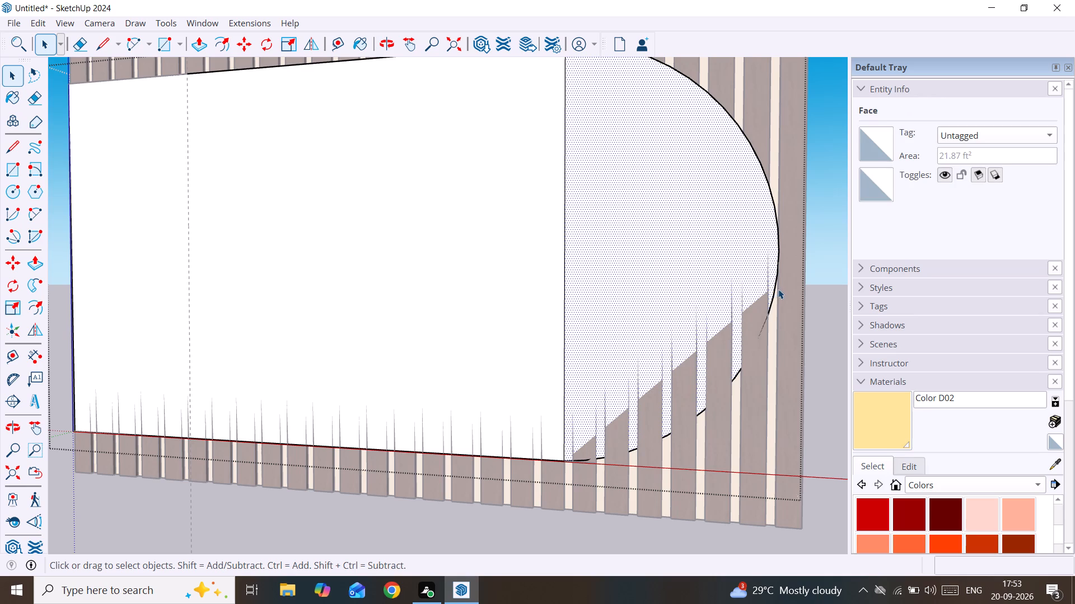
pyautogui.doubleClick(750, 294)
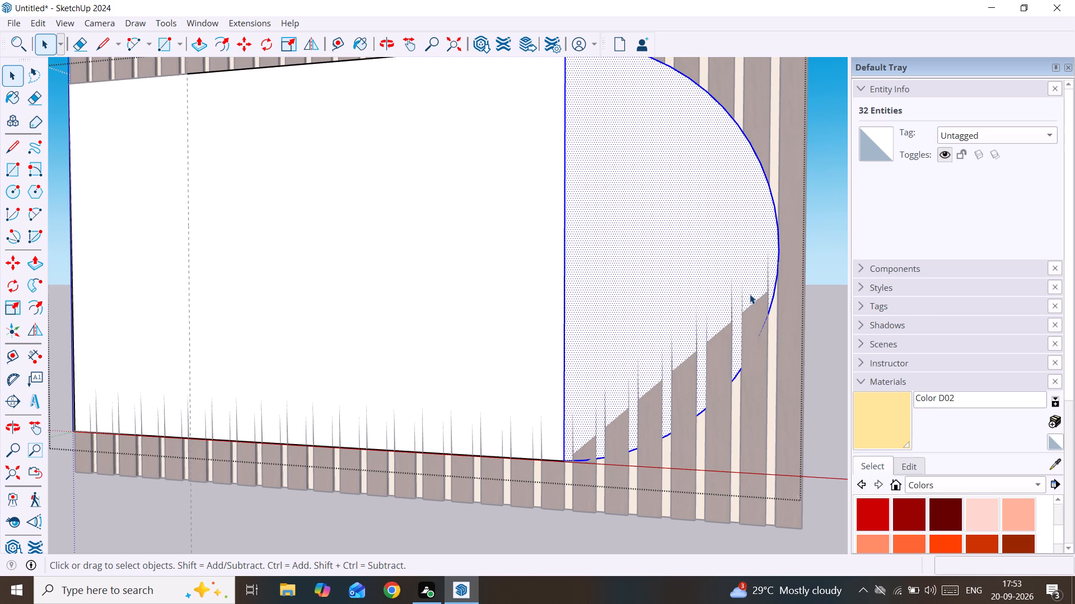
pyautogui.click(817, 318)
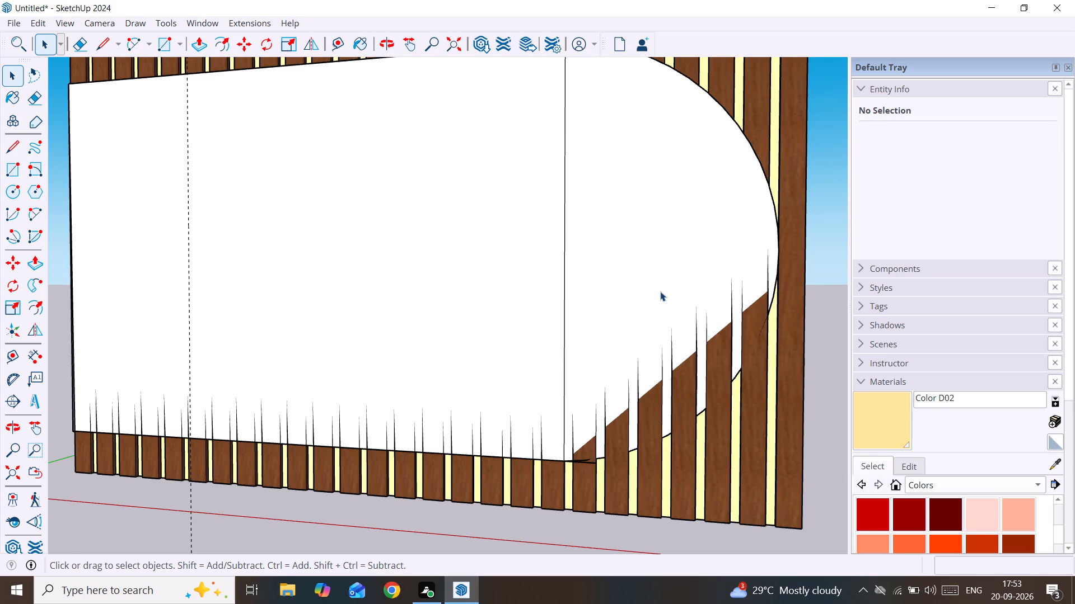
pyautogui.doubleClick(660, 291)
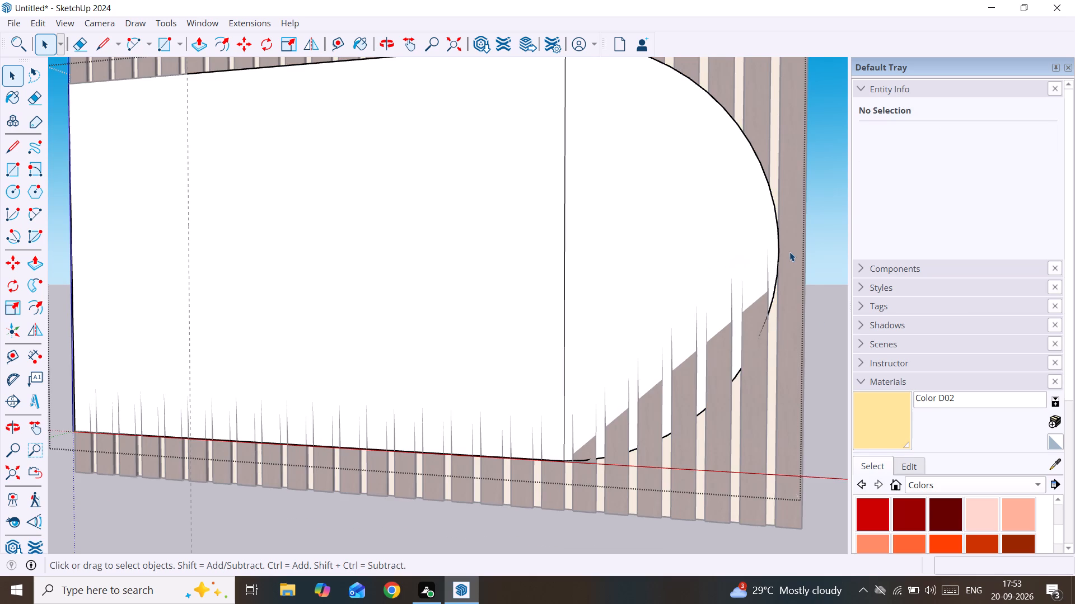
# Delete the arc that bounds the panel's curved end.
pyautogui.scroll(1, 789, 252)
pyautogui.click(778, 256)
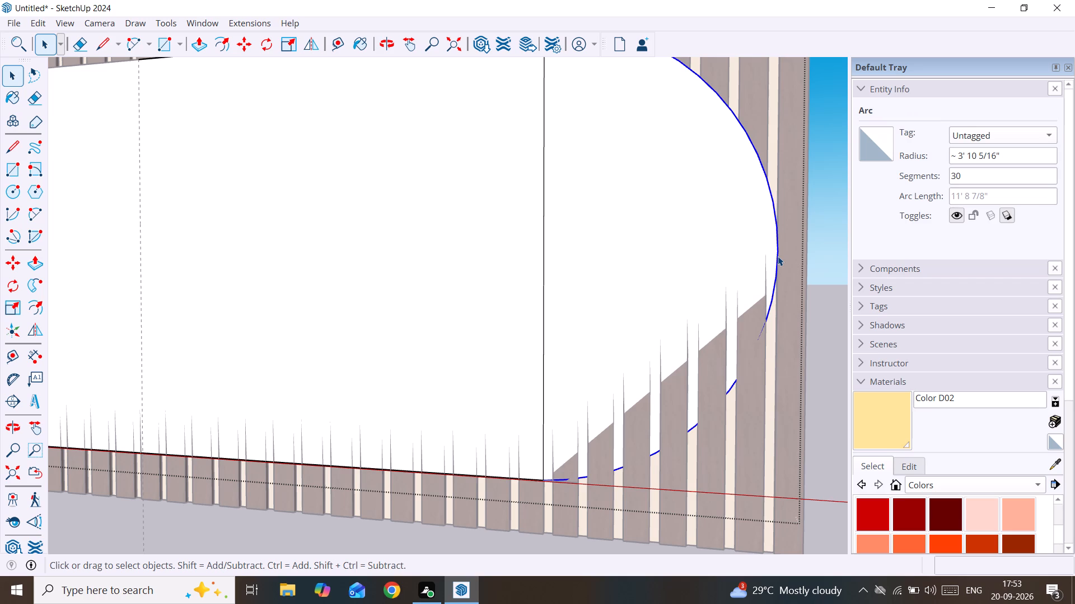
pyautogui.press('Delete')
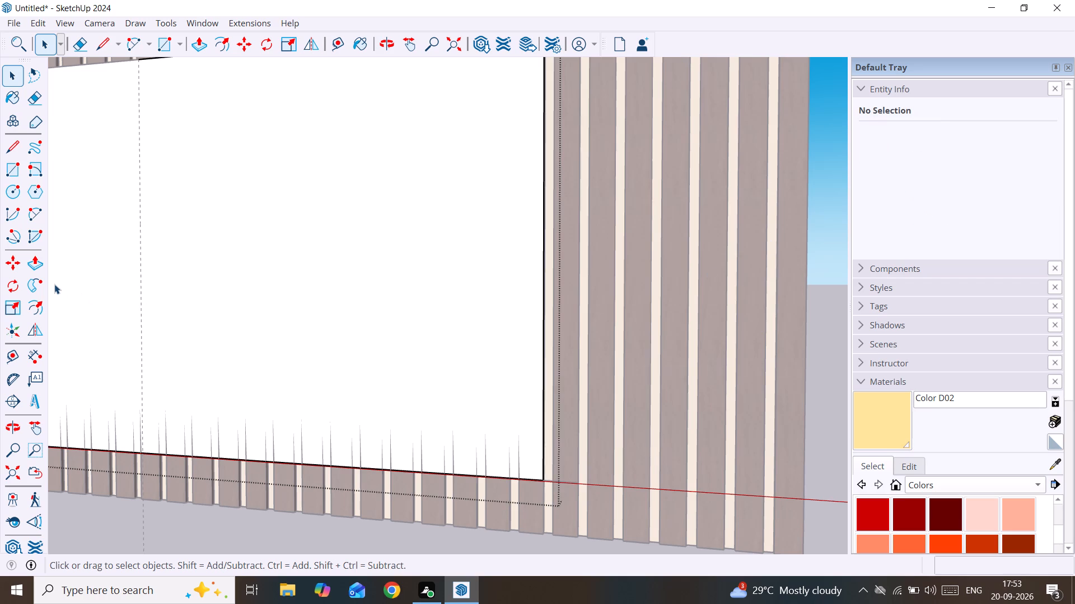
# Draw a new 2-point arc between the panel's upper and lower edges, starting just inside the end corners, bulging outward about 4' 2 11/16".
pyautogui.press('a')
pyautogui.scroll(-3, 312, 325)
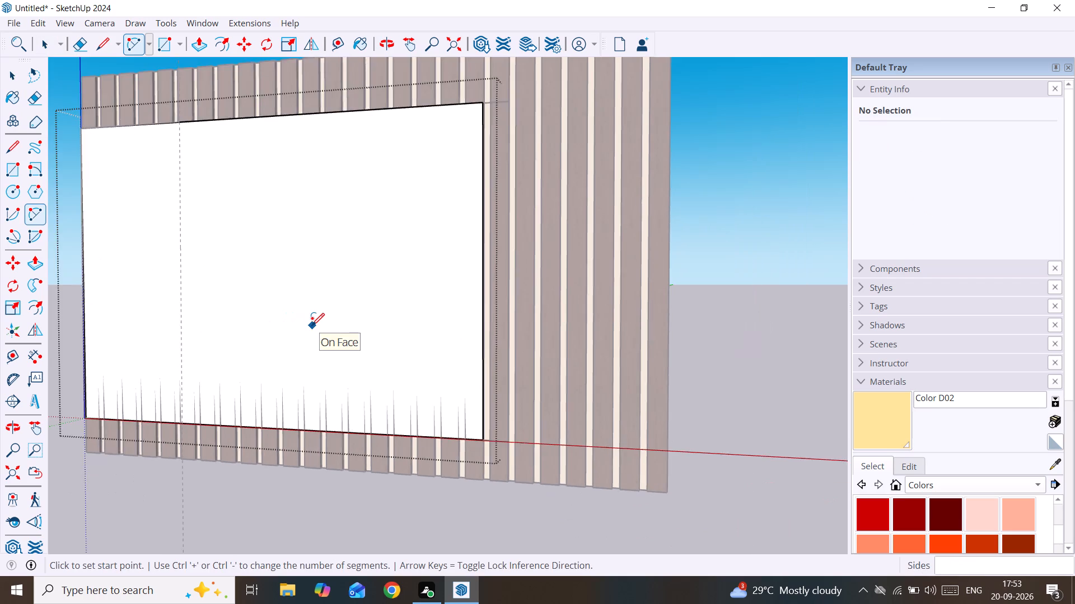
pyautogui.scroll(-3, 312, 325)
pyautogui.moveTo(314, 325); pyautogui.dragTo(450, 341, button='middle')
pyautogui.scroll(2, 501, 240)
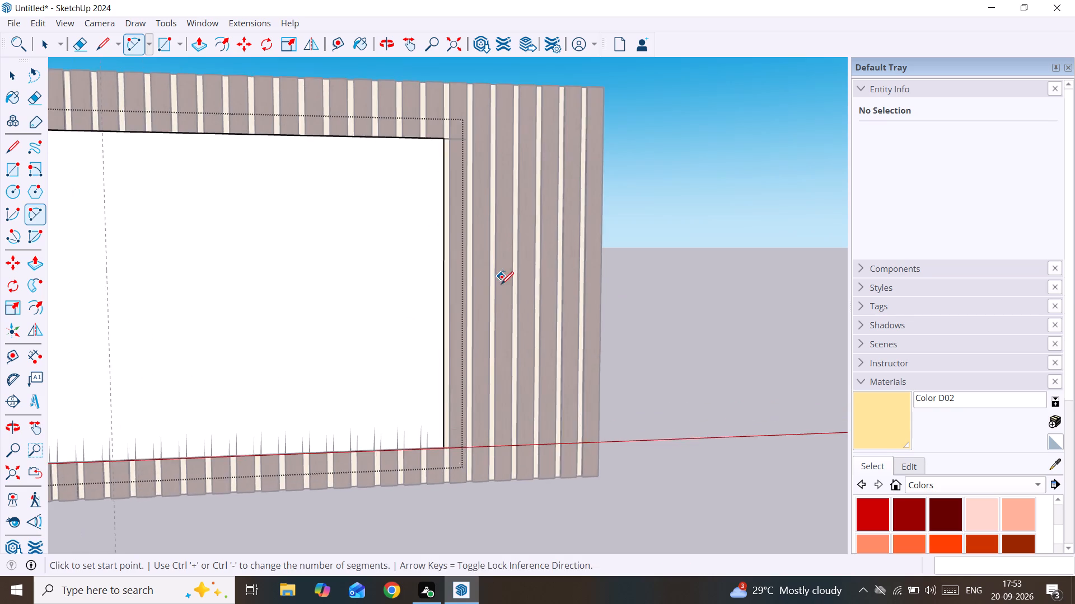
pyautogui.moveTo(502, 286); pyautogui.dragTo(457, 279, button='middle')
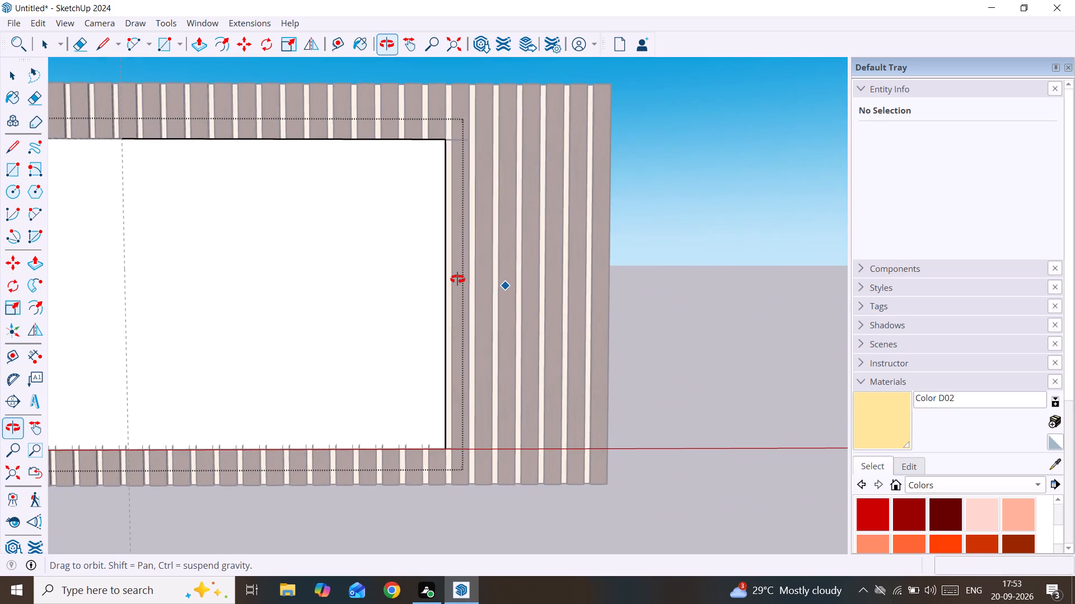
pyautogui.moveTo(457, 279); pyautogui.dragTo(410, 285, button='middle')
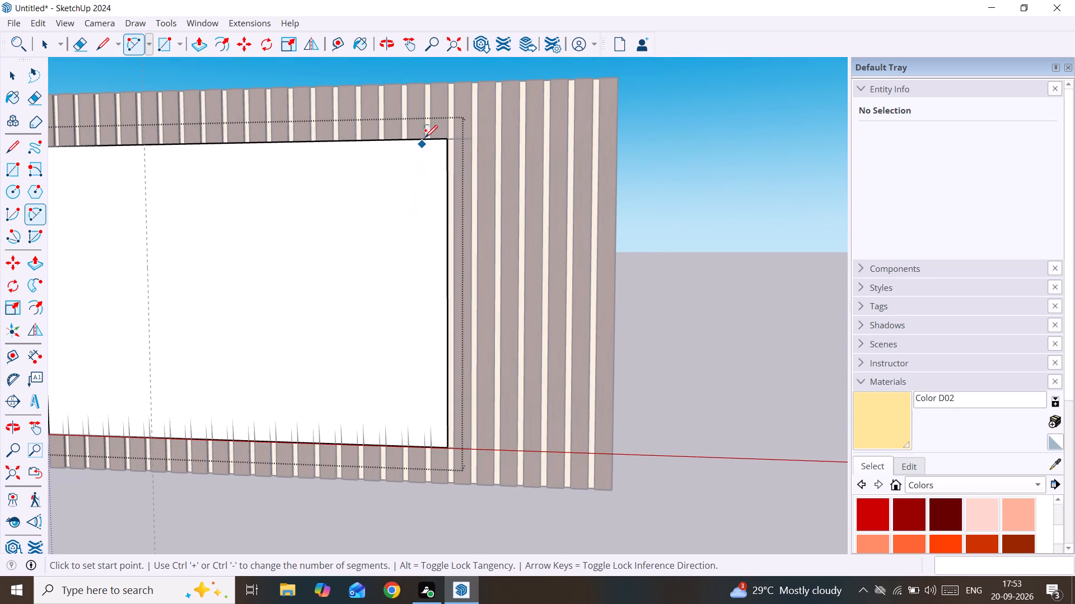
pyautogui.click(427, 139)
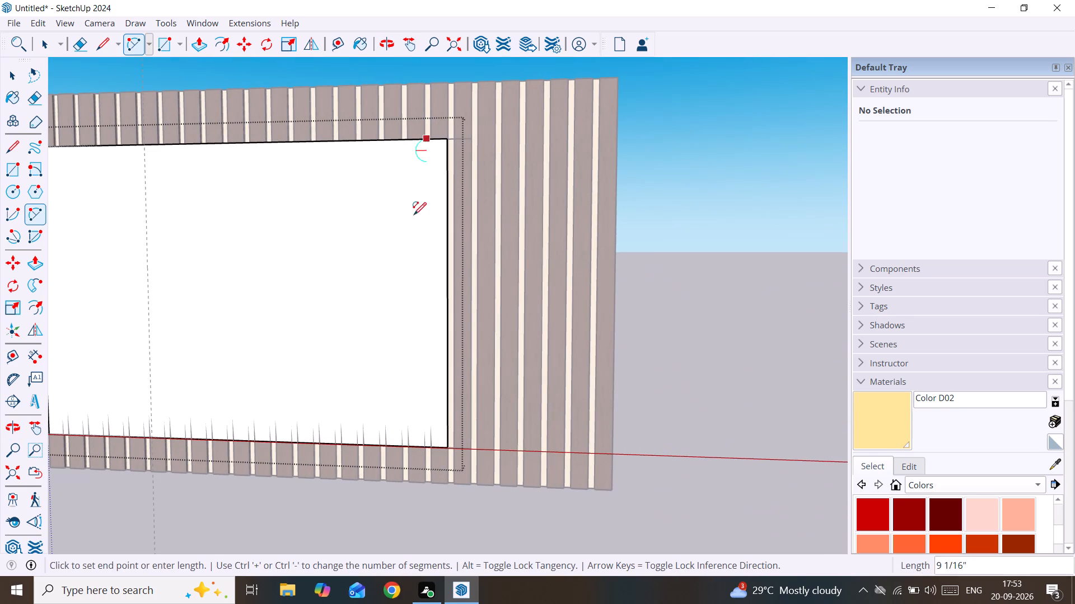
pyautogui.click(426, 449)
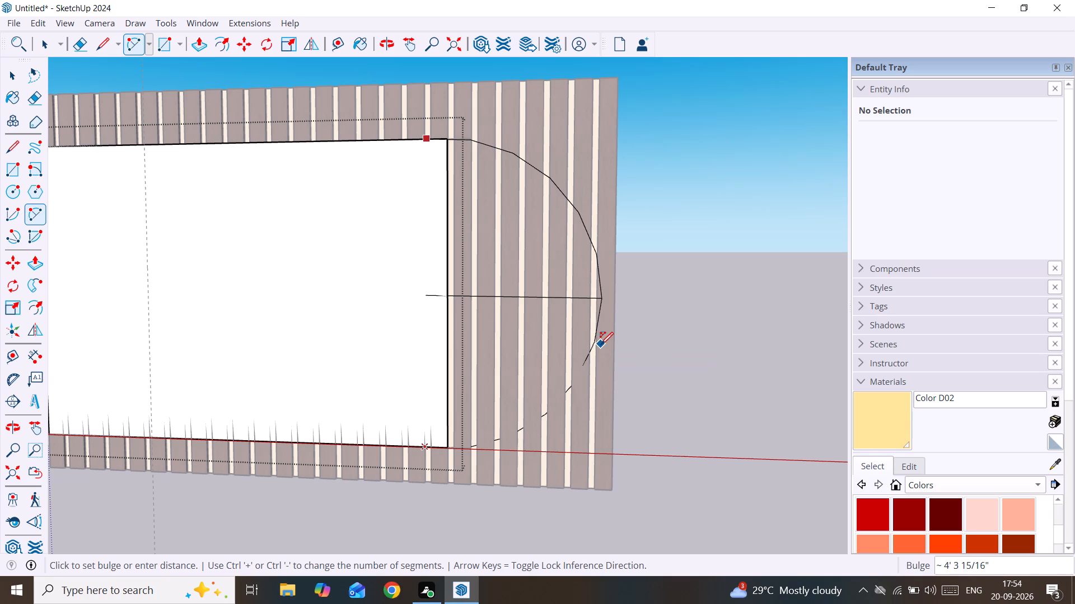
pyautogui.click(595, 345)
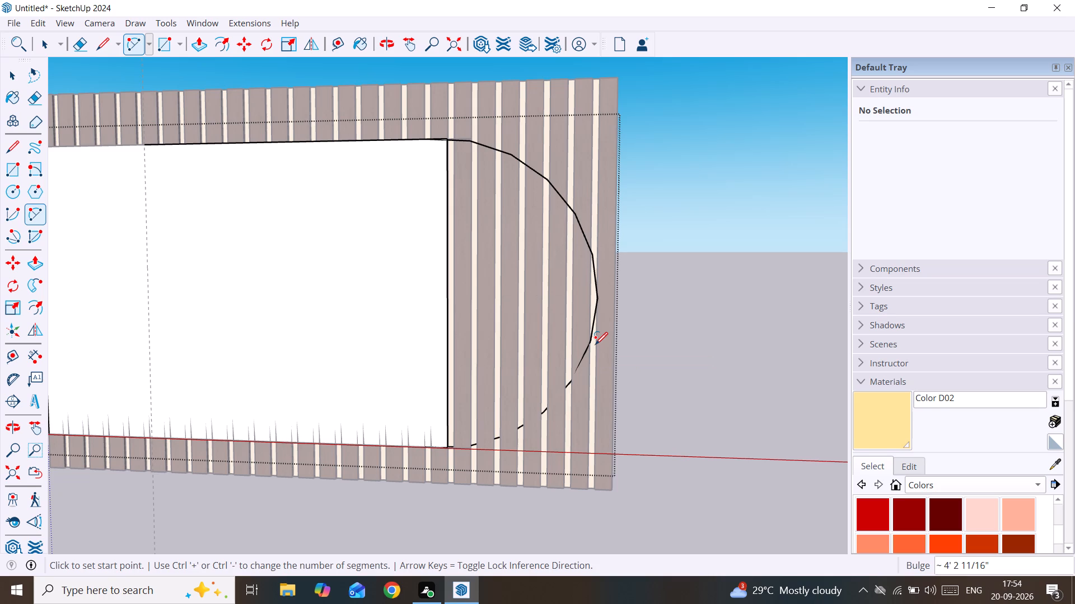
# Set the new arc's segment count to 30.
pyautogui.press('space')
pyautogui.click(593, 344)
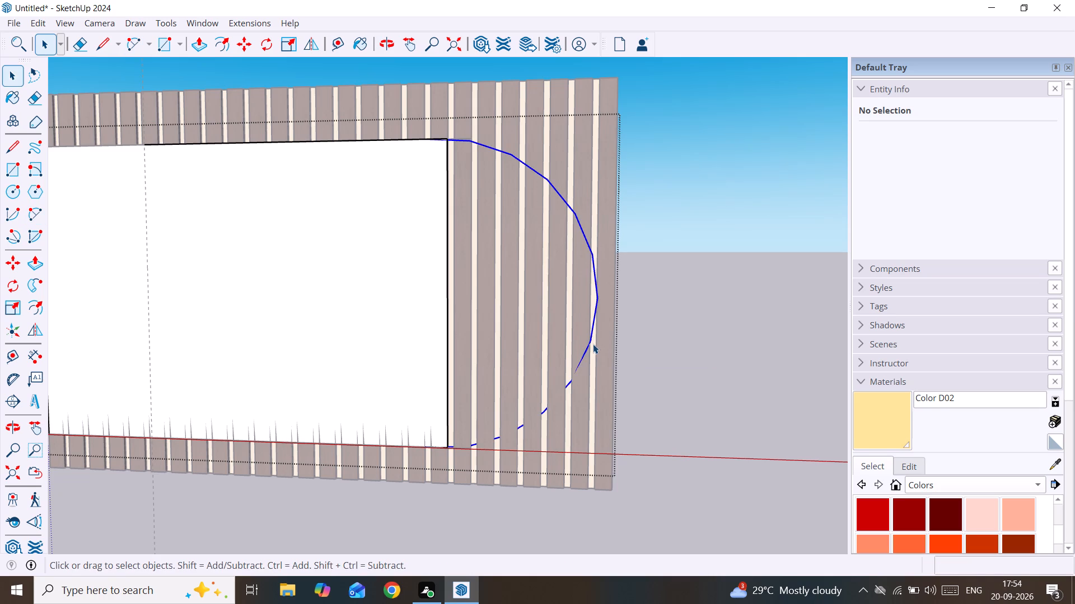
pyautogui.click(995, 183)
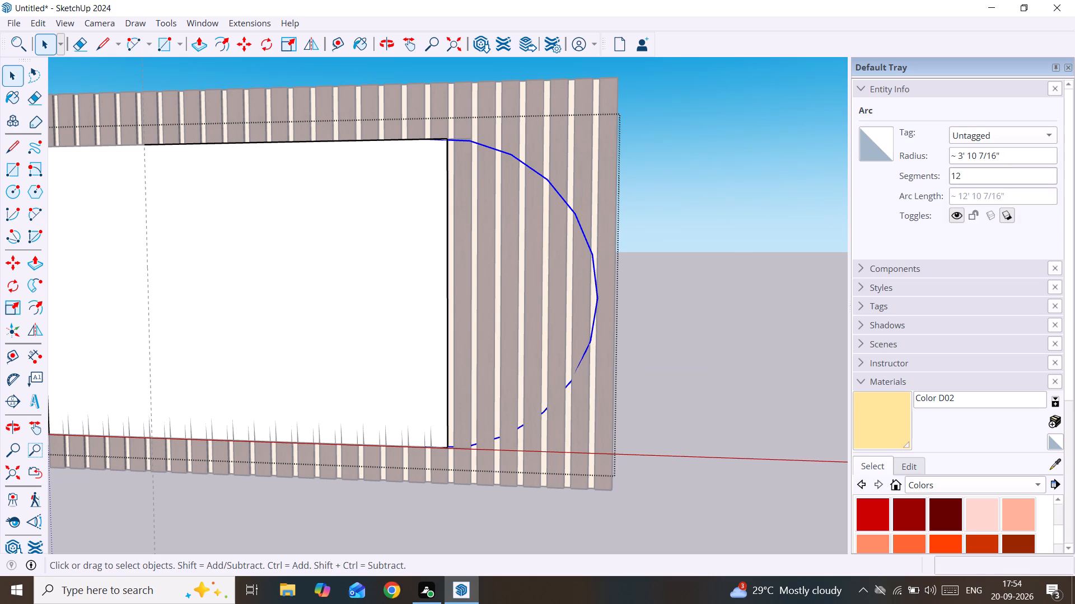
pyautogui.press('BackSpace')
pyautogui.press('BackSpace')
pyautogui.press('BackSpace')
pyautogui.press('BackSpace')
pyautogui.press('BackSpace')
pyautogui.press('BackSpace')
pyautogui.press('BackSpace')
pyautogui.press('BackSpace')
pyautogui.press('BackSpace')
pyautogui.press('BackSpace')
pyautogui.press('BackSpace')
pyautogui.press('BackSpace')
pyautogui.press('3')
pyautogui.press('0')
pyautogui.press('Return')
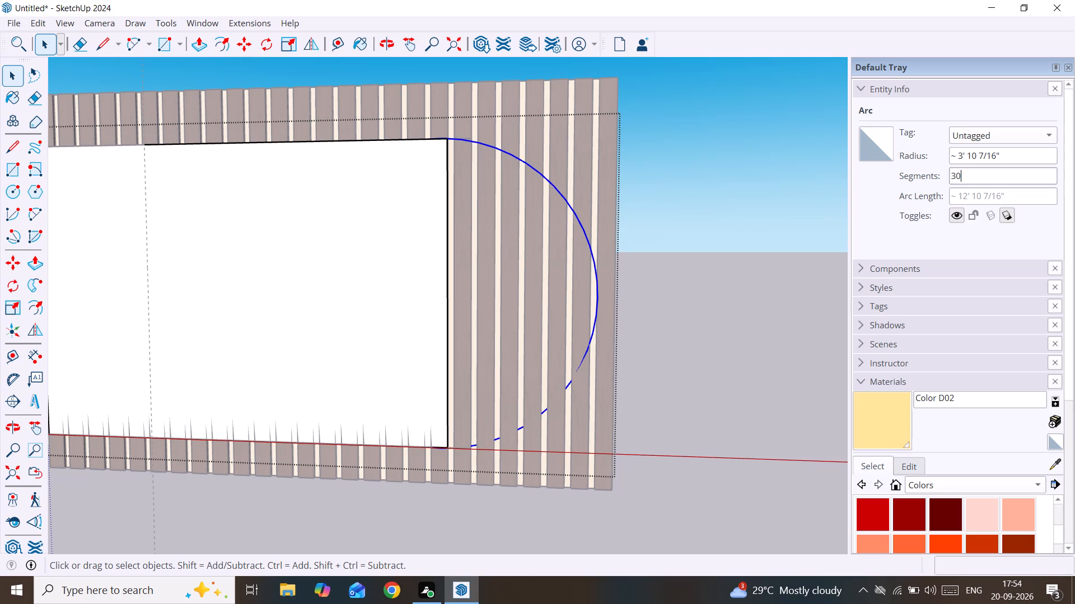
pyautogui.click(725, 213)
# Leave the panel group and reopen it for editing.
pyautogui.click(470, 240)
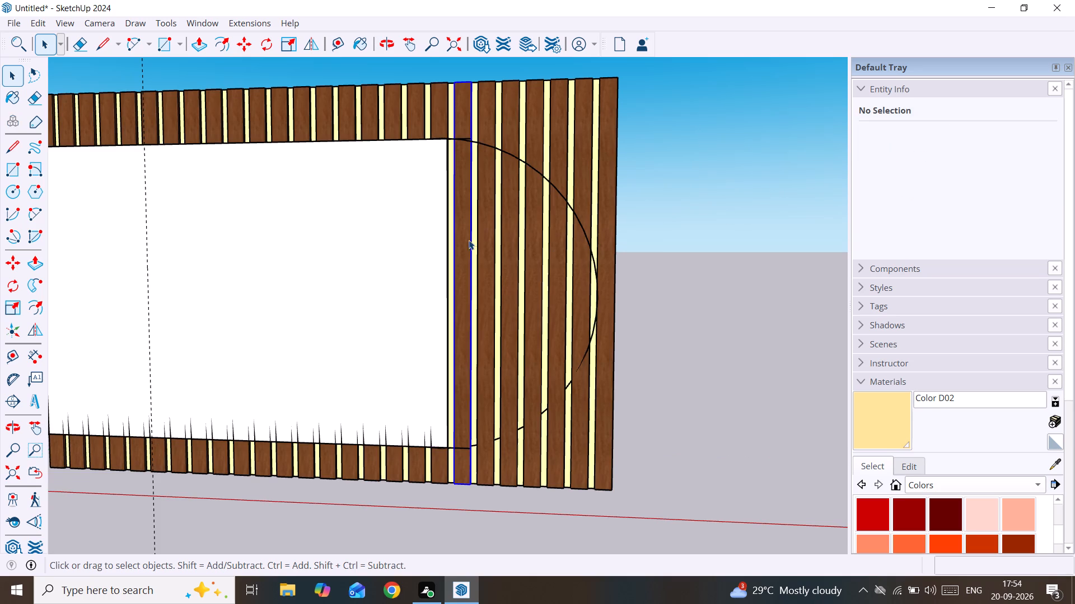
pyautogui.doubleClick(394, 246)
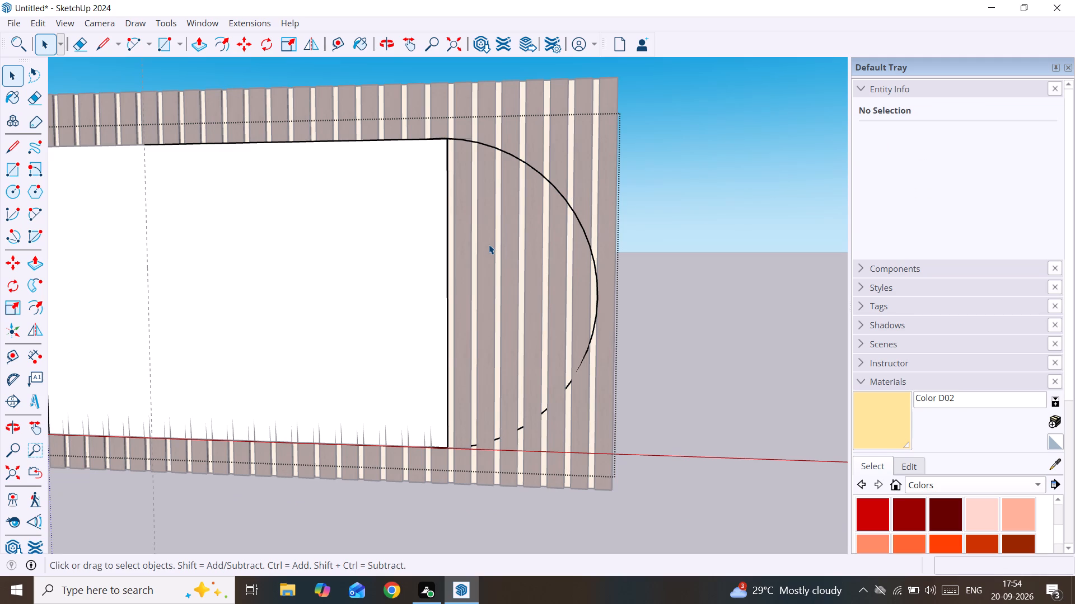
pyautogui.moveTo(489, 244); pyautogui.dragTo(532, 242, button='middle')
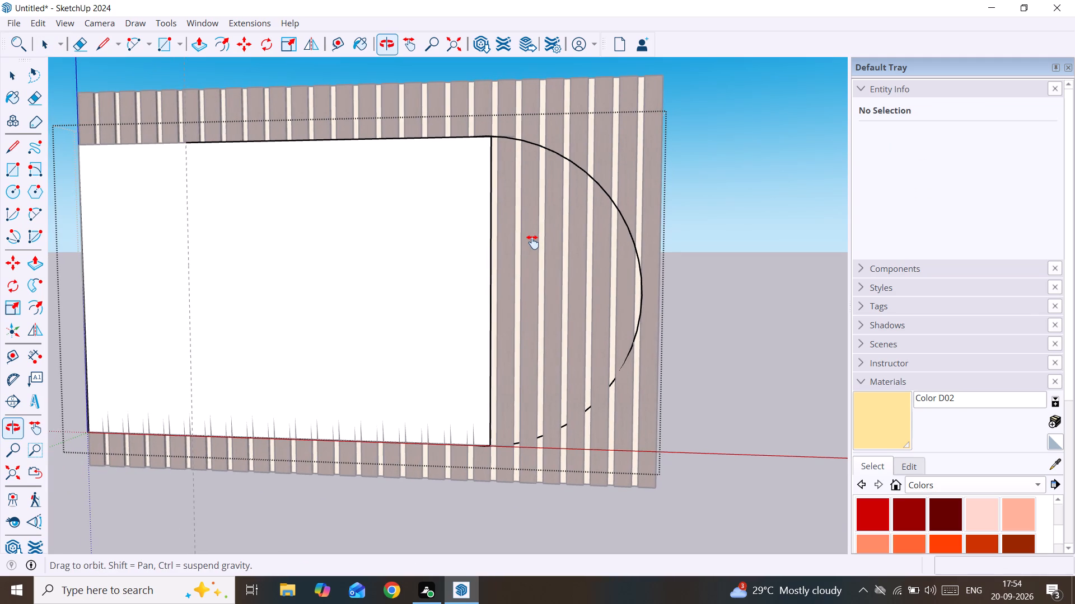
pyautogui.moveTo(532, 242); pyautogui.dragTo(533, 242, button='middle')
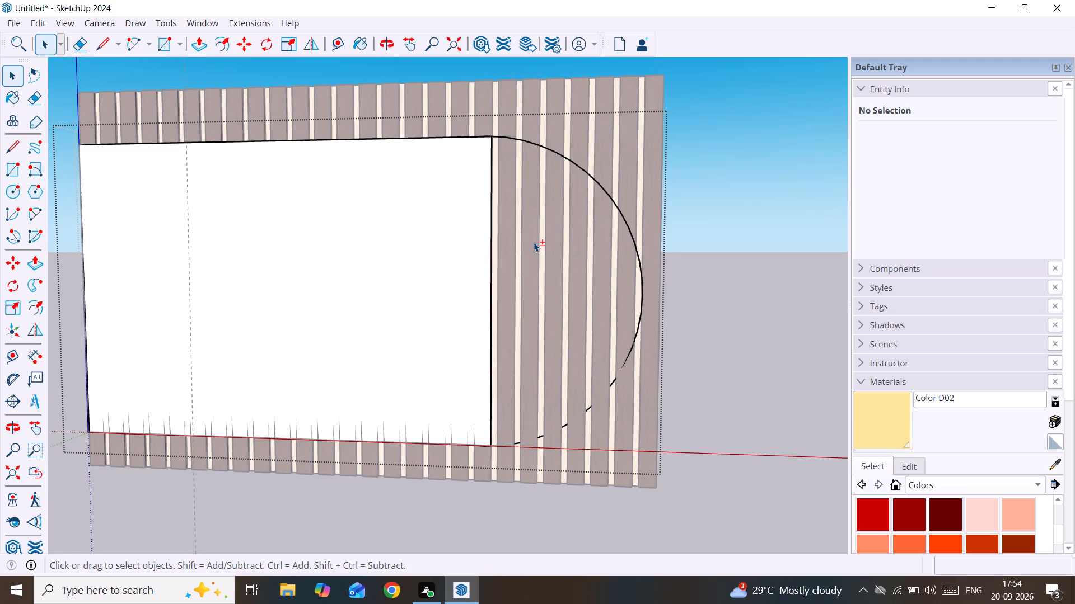
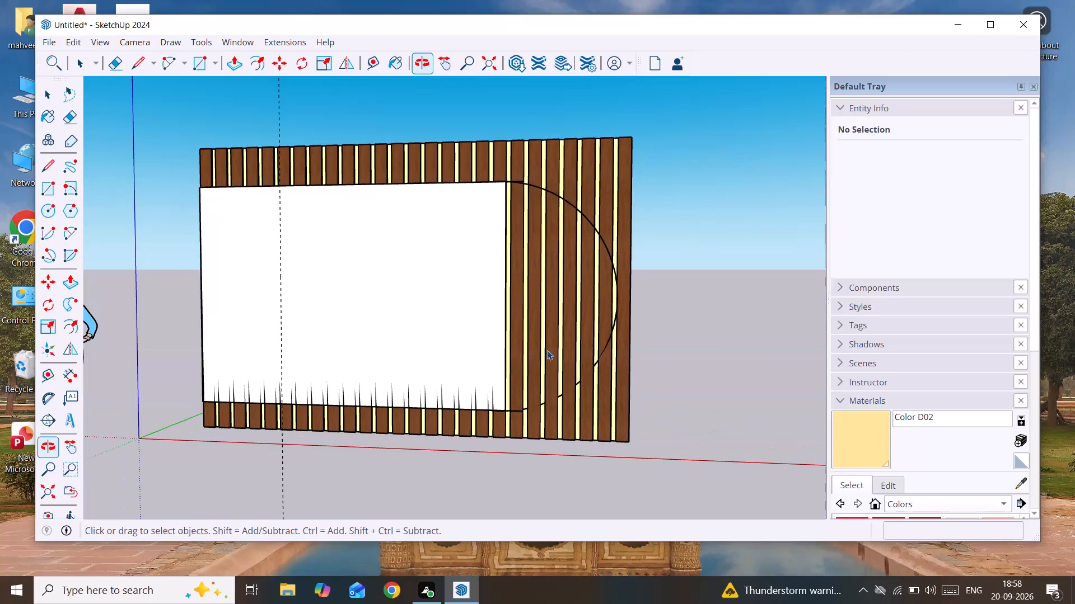
# Maximize the SketchUp window to fill the whole screen.
pyautogui.click(995, 27)
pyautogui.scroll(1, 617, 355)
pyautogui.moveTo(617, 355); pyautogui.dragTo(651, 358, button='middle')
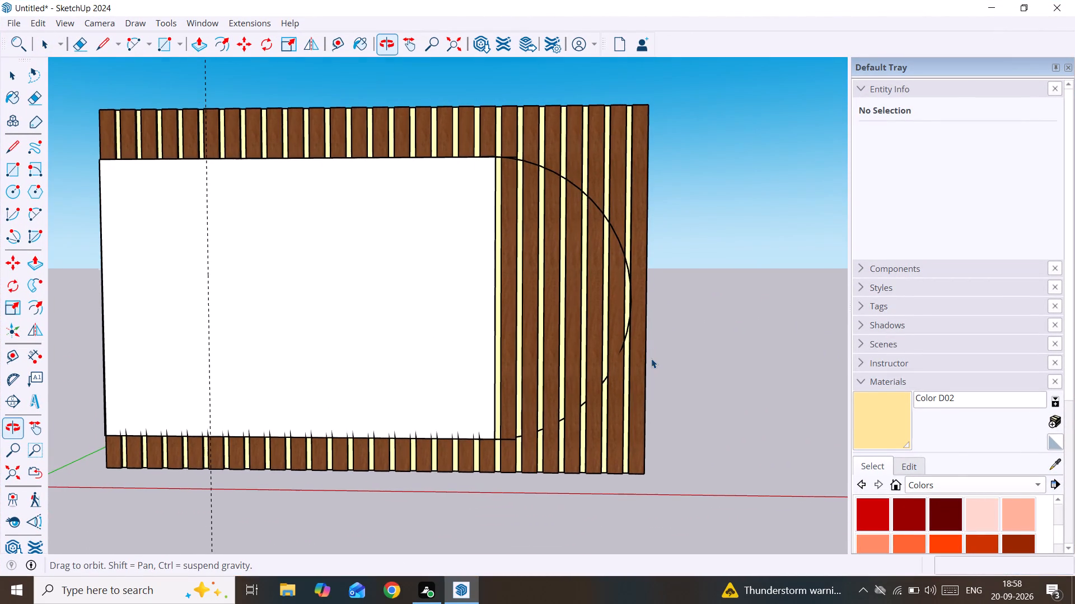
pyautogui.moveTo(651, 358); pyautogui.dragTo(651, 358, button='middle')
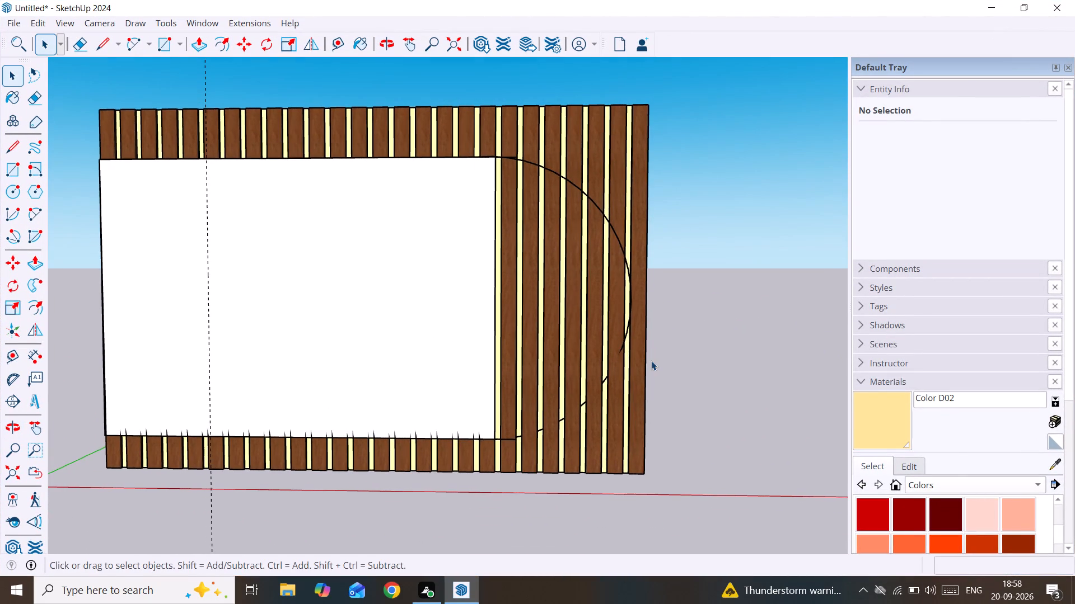
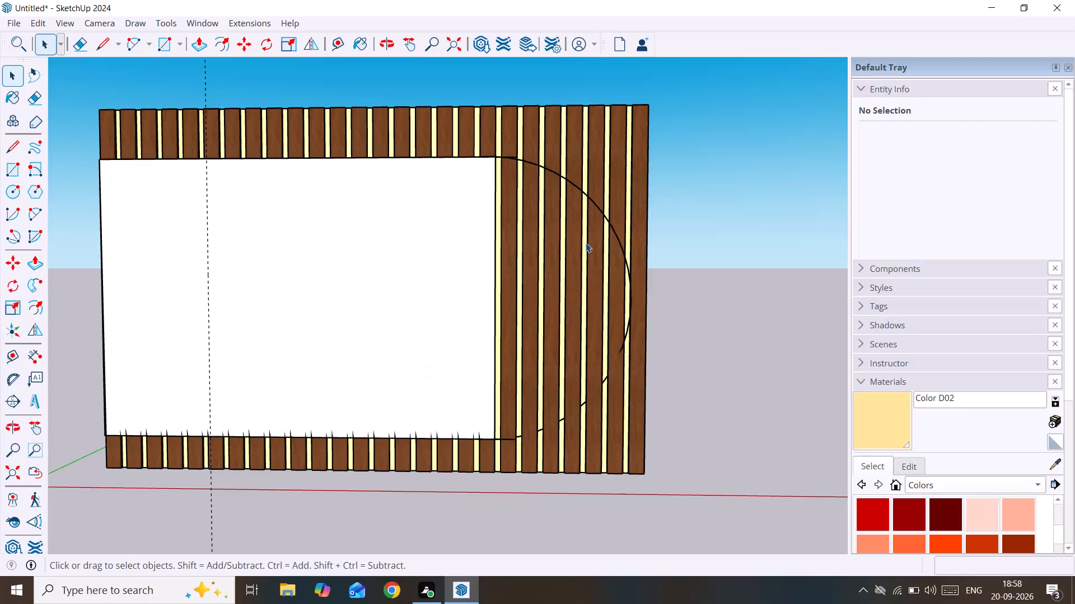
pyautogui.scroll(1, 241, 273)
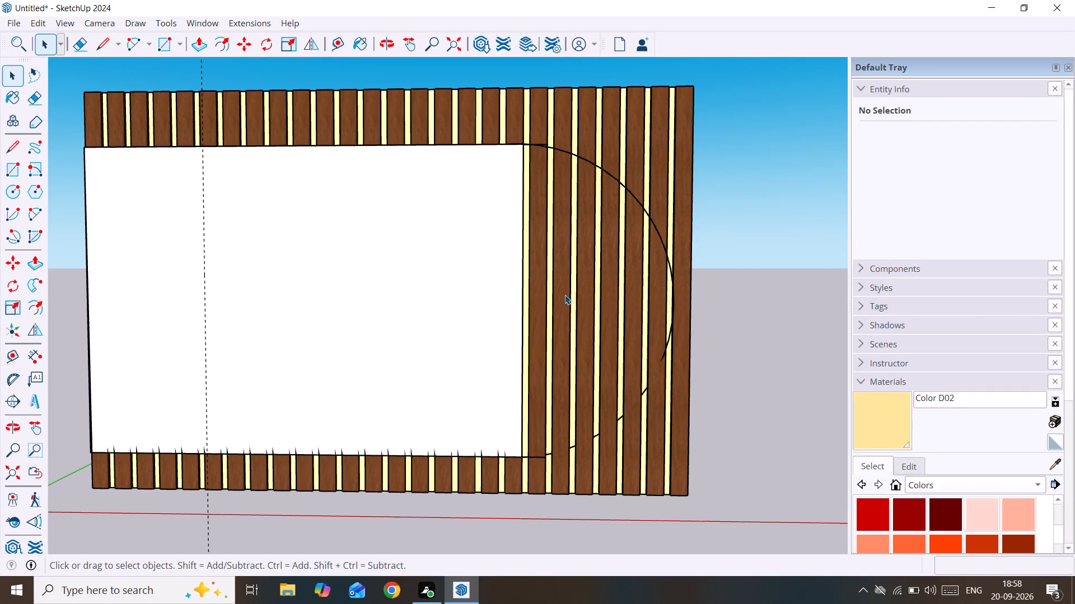
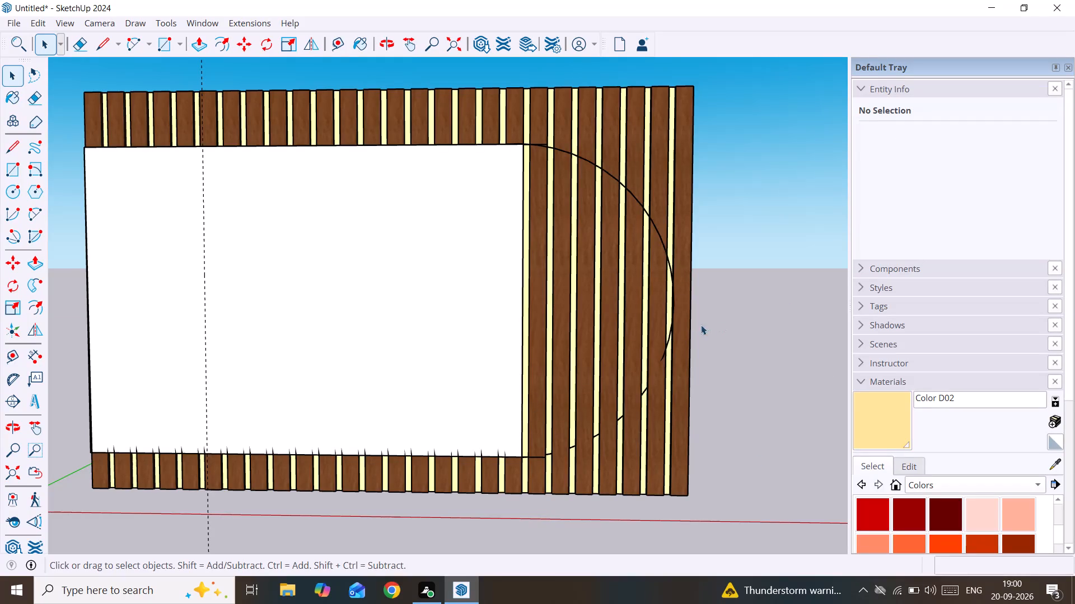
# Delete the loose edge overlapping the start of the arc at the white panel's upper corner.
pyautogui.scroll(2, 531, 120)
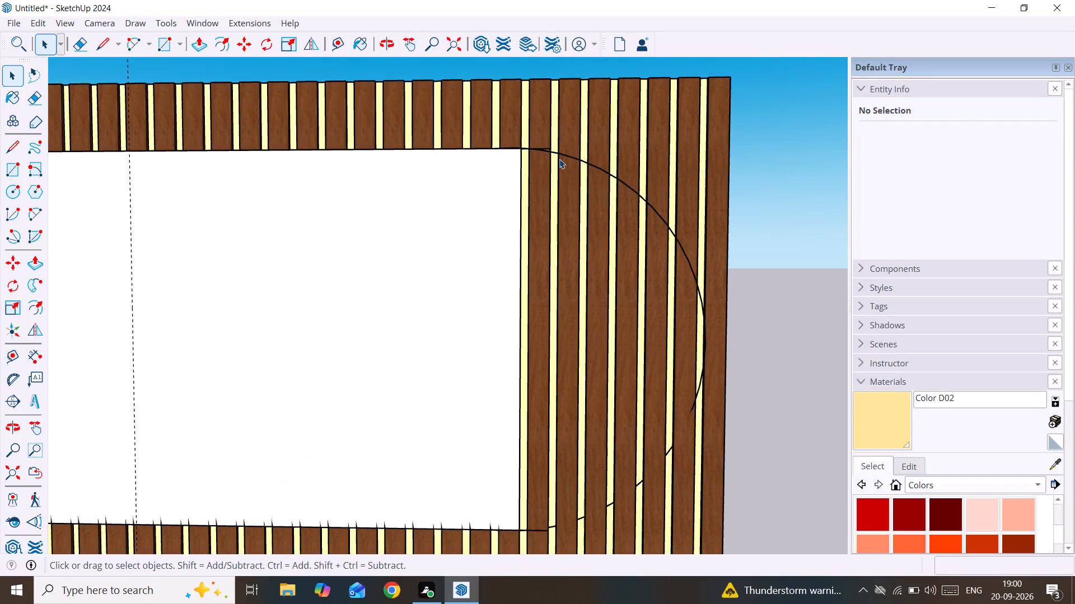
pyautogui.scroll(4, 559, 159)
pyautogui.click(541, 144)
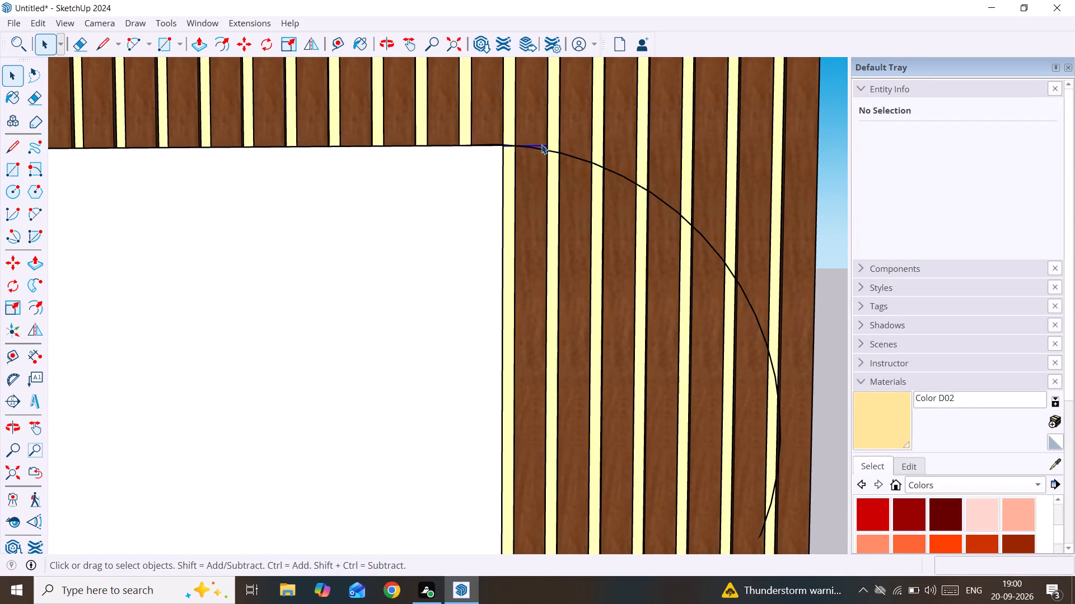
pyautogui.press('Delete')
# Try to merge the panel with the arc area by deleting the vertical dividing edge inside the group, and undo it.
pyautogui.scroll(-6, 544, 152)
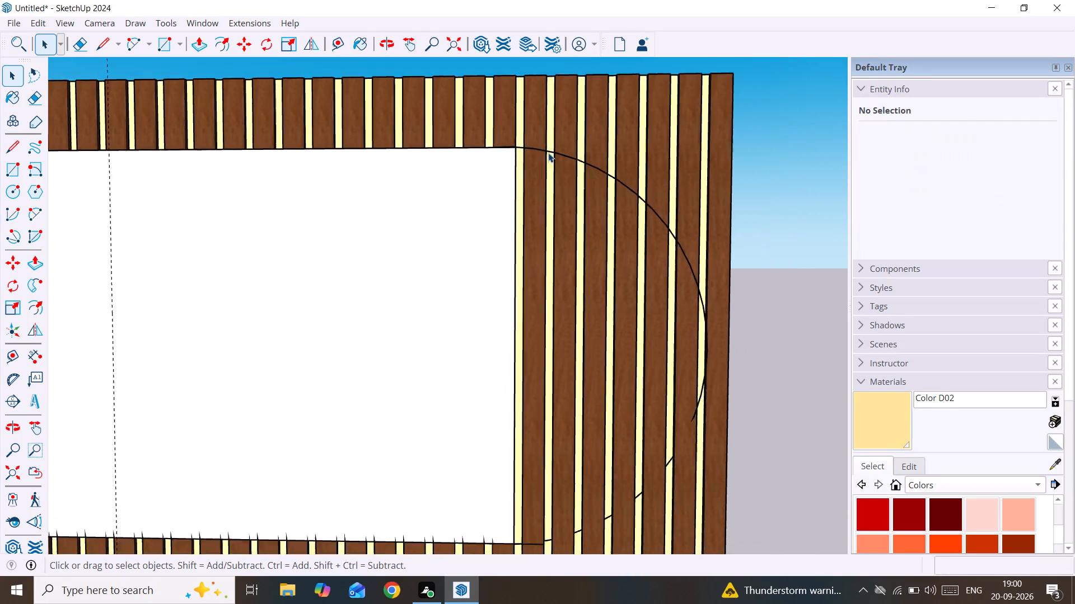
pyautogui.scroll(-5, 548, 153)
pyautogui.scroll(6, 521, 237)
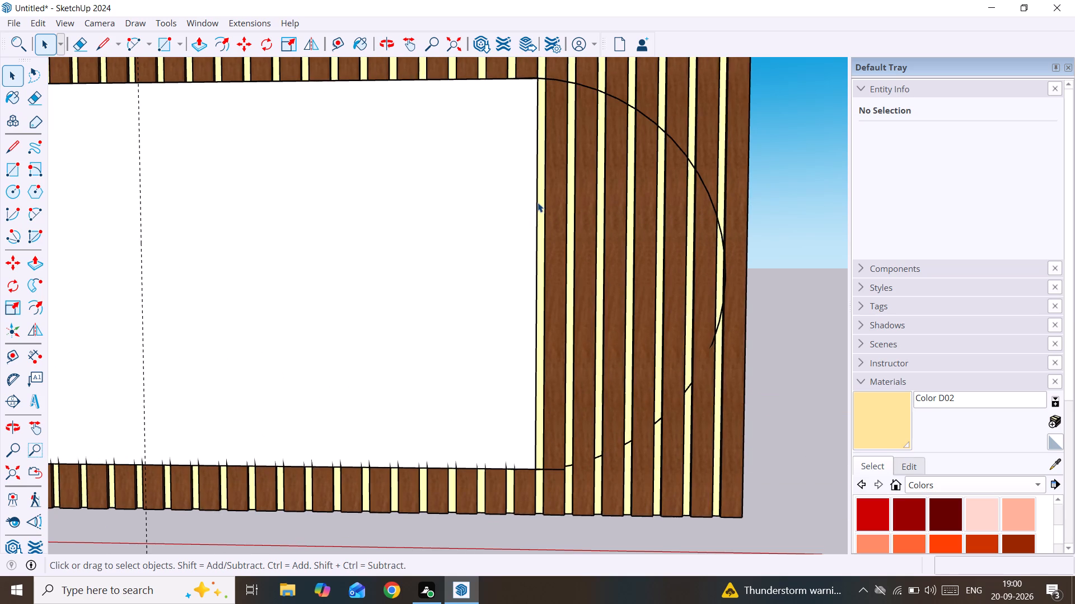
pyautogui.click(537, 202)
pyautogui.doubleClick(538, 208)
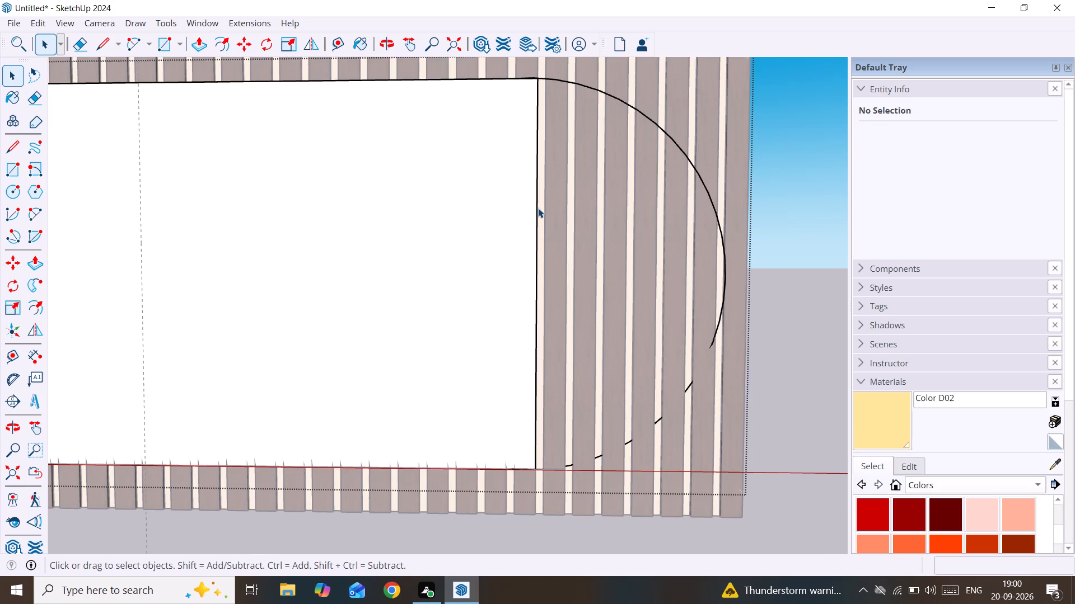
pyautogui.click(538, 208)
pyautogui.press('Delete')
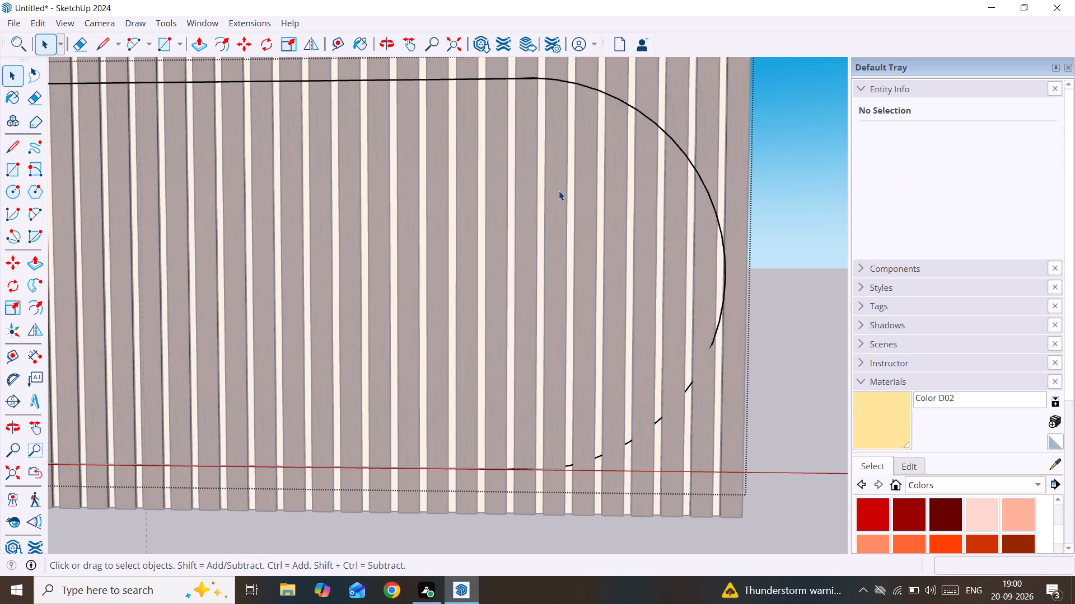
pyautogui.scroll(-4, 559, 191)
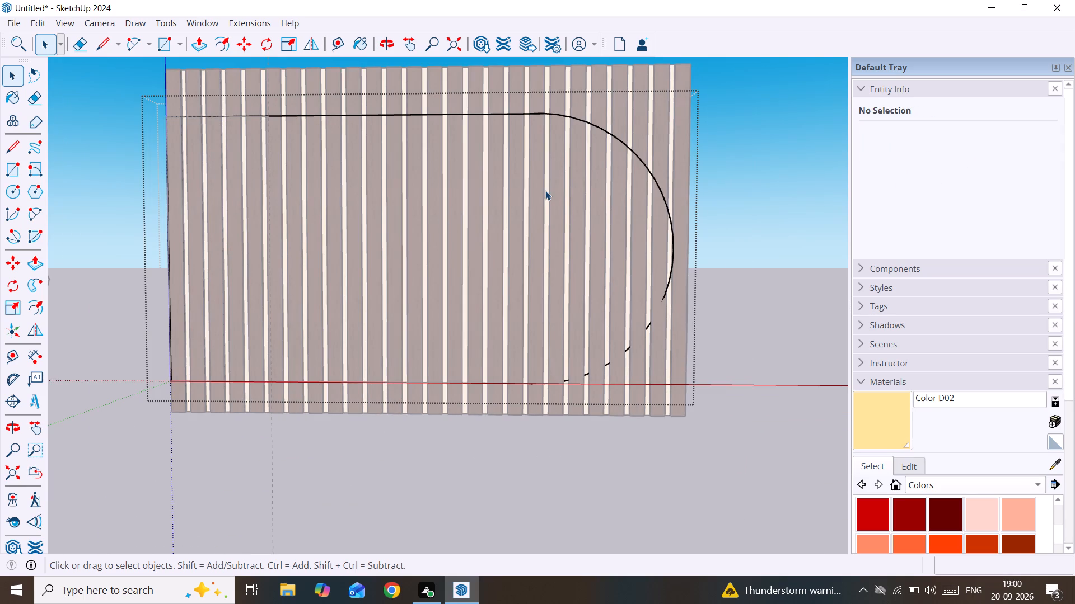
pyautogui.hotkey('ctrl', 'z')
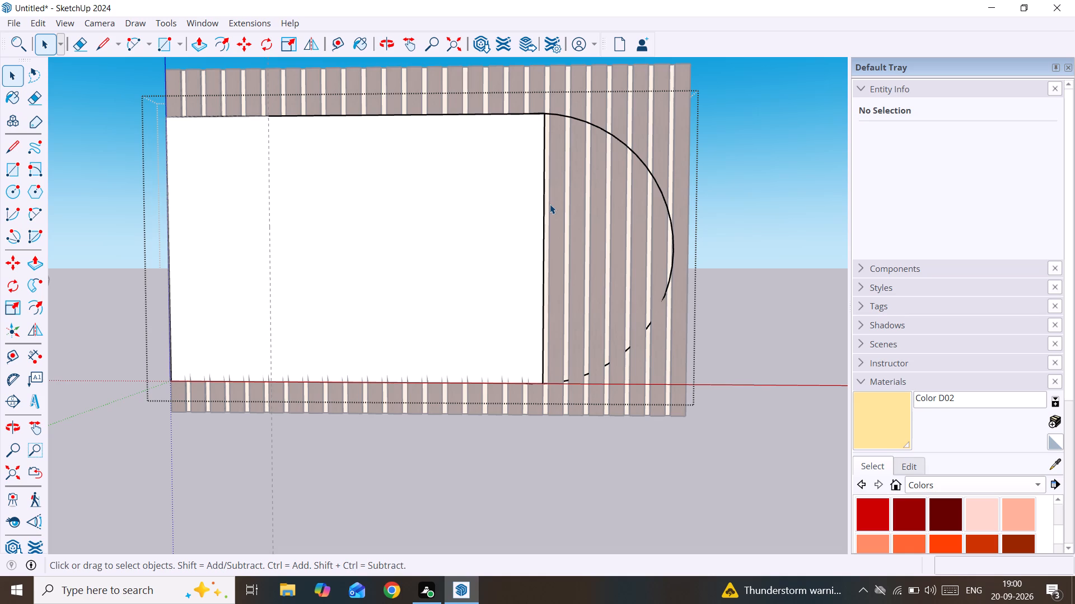
# Select the arc and check its properties and its lower end beside the panel.
pyautogui.scroll(2, 565, 385)
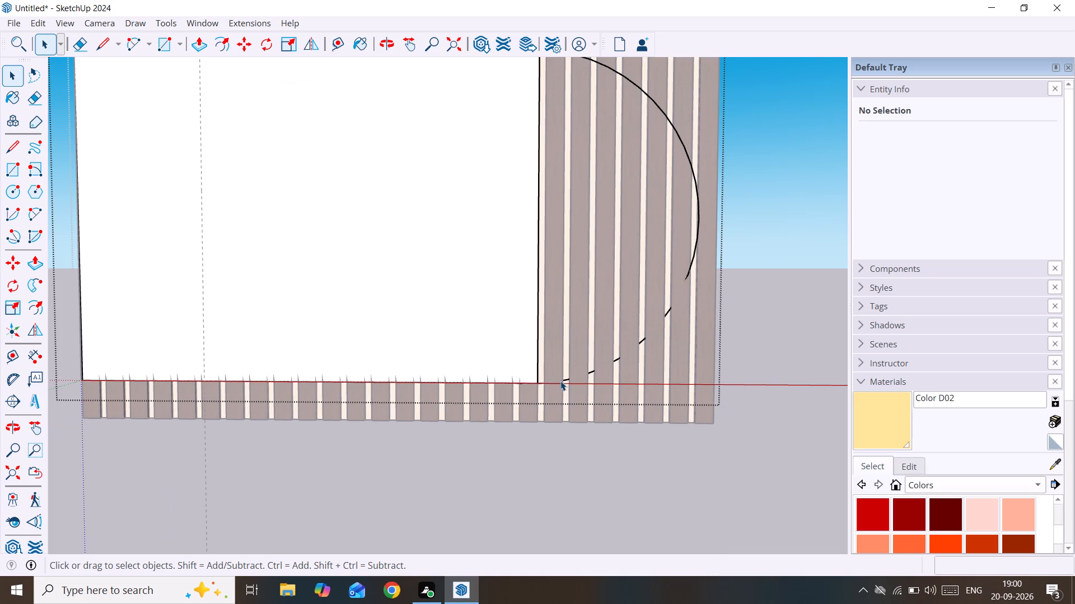
pyautogui.click(565, 383)
pyautogui.click(588, 374)
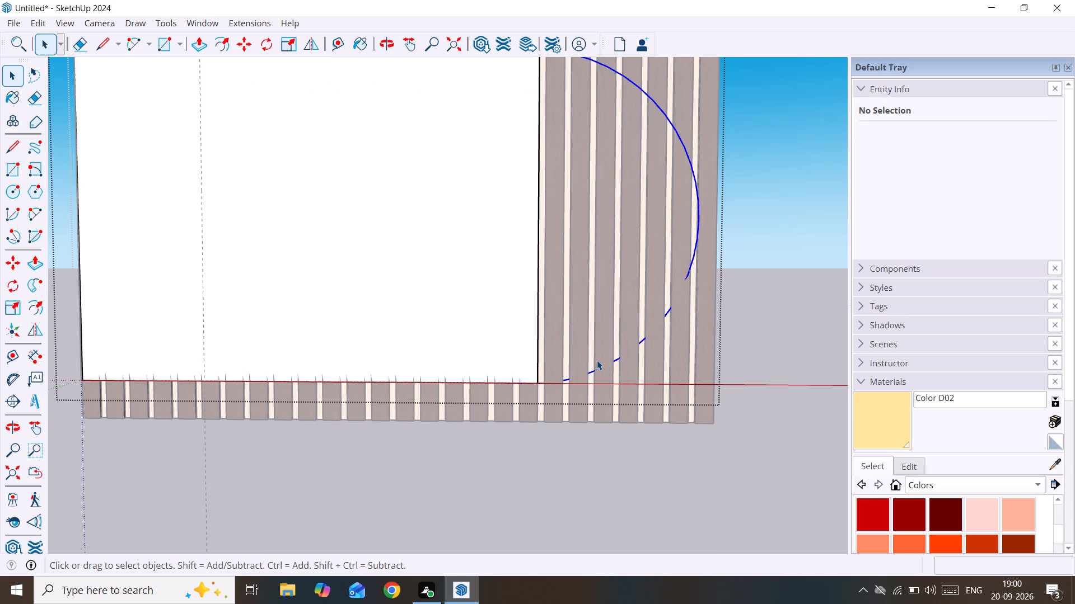
pyautogui.scroll(2, 597, 360)
pyautogui.scroll(-7, 597, 360)
pyautogui.scroll(-2, 581, 239)
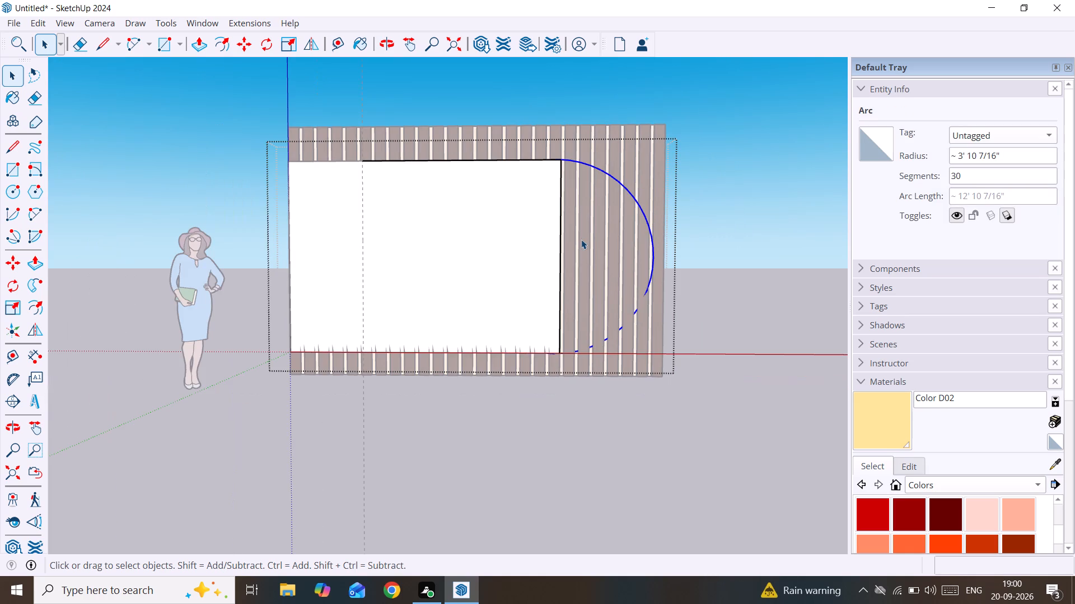
pyautogui.scroll(1, 581, 238)
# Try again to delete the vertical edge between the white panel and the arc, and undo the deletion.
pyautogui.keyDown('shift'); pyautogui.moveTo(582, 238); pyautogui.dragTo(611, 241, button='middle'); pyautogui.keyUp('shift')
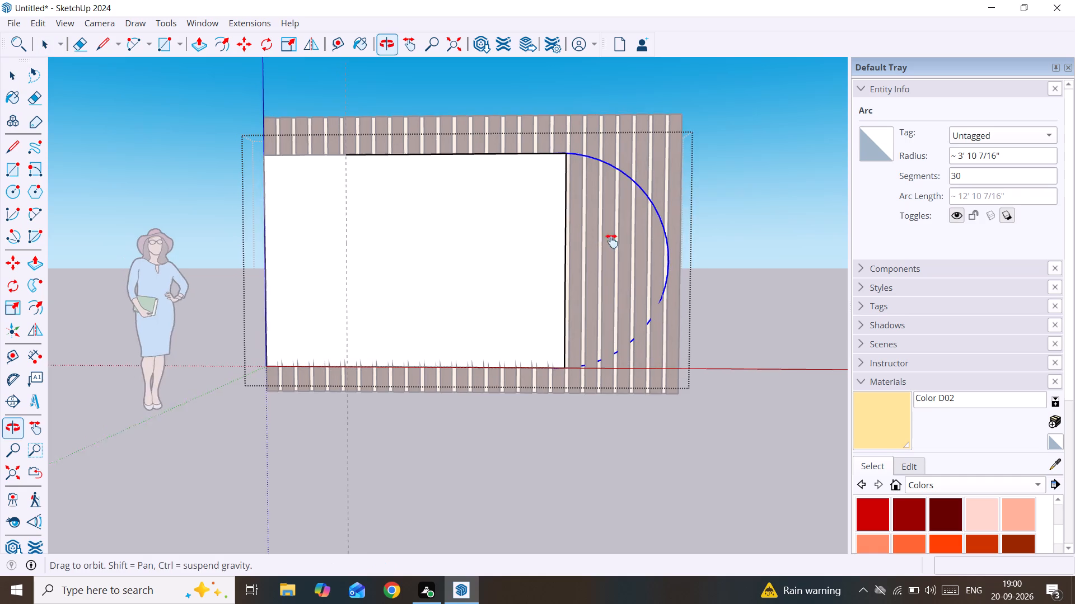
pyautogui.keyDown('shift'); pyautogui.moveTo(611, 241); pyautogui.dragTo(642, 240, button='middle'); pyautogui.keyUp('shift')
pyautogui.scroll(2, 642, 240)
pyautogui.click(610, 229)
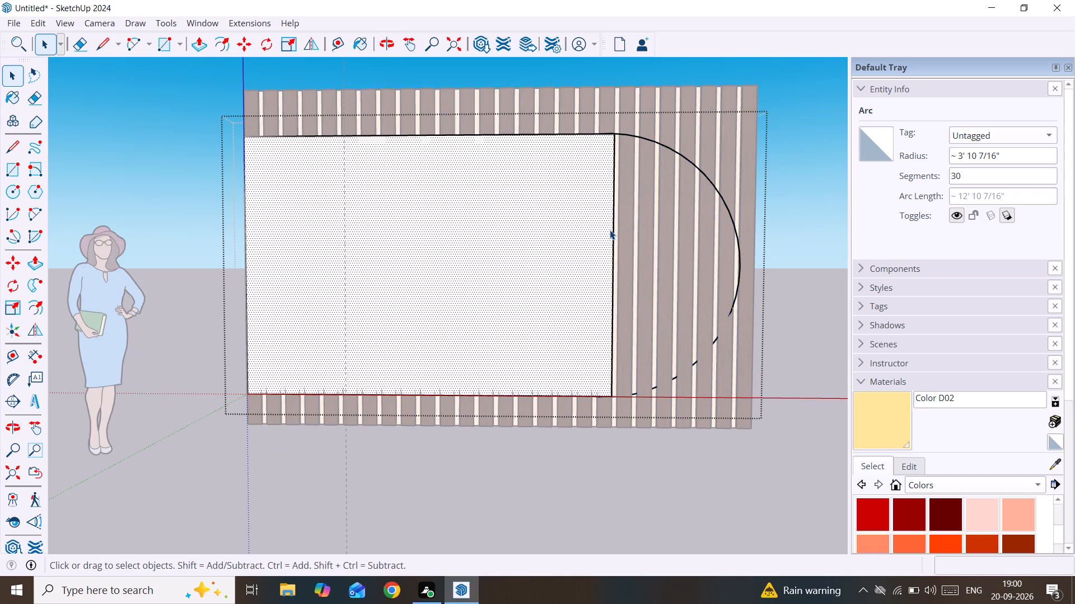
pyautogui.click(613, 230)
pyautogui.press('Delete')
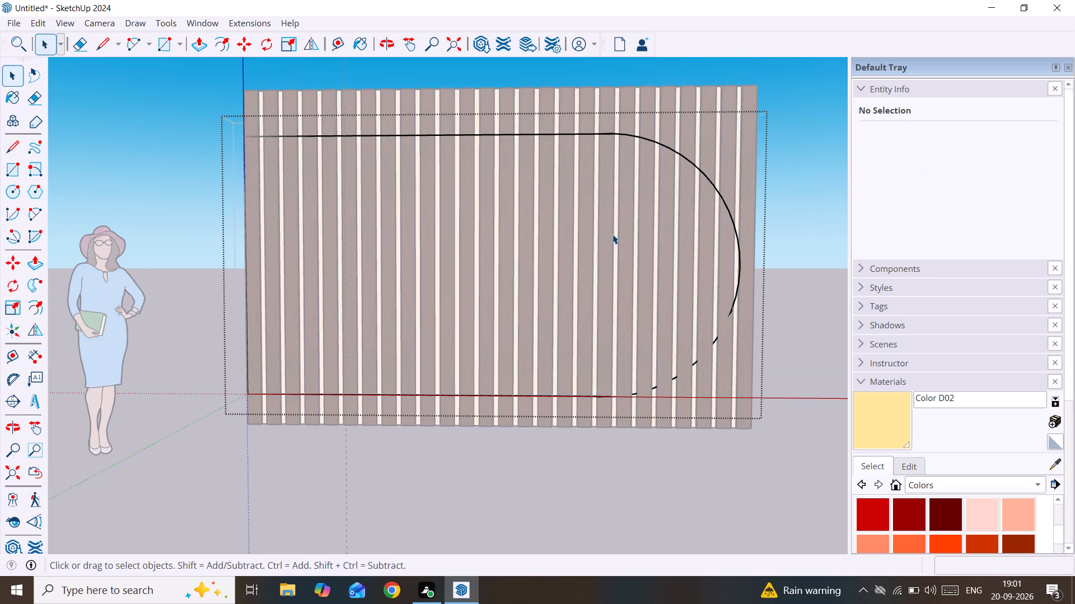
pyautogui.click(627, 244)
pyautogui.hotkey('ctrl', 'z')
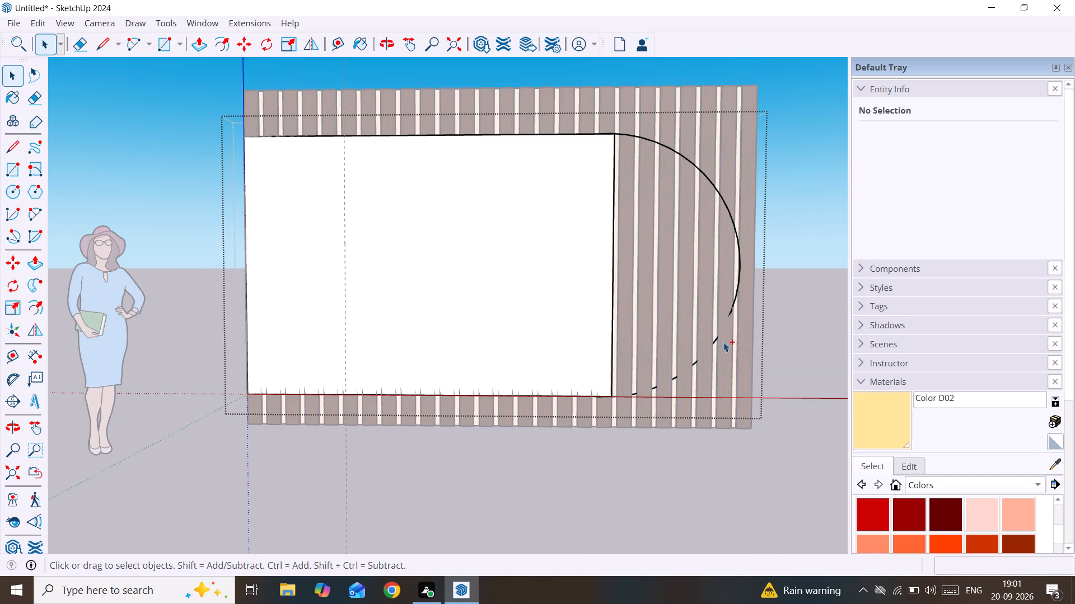
# Examine from below how the arc's lower end meets the panel's bottom edge and the wood strips.
pyautogui.moveTo(701, 350); pyautogui.dragTo(642, 63, button='middle')
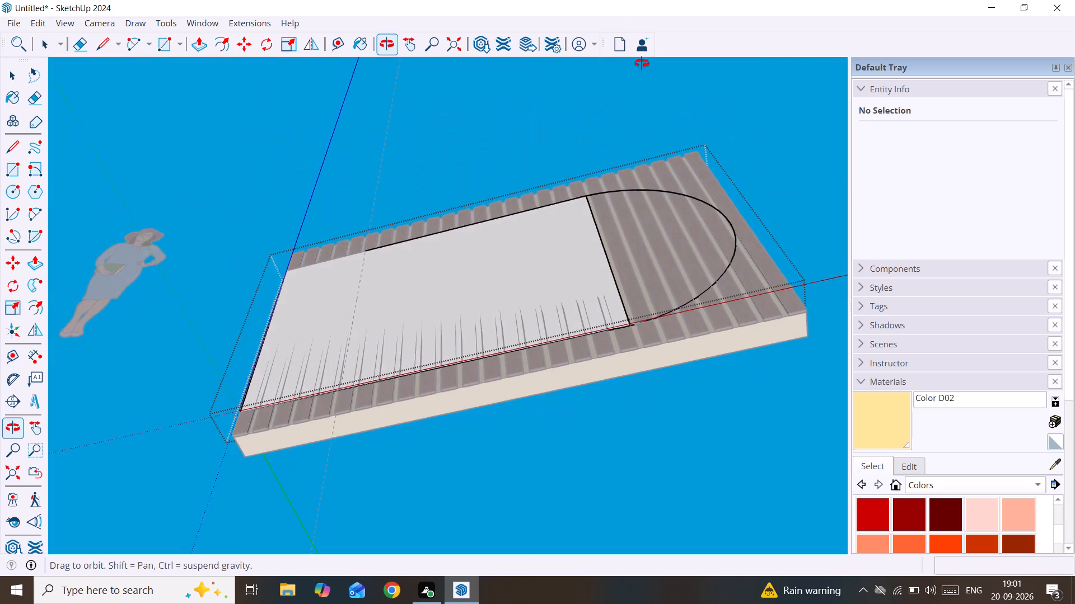
pyautogui.moveTo(642, 63); pyautogui.dragTo(649, 108, button='middle')
pyautogui.scroll(1, 684, 498)
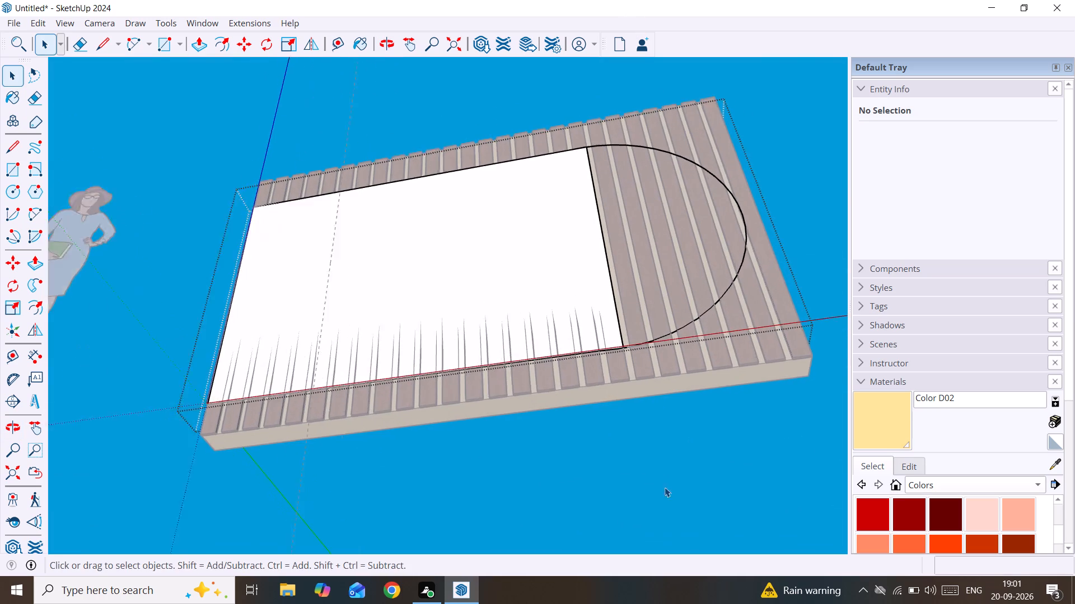
pyautogui.scroll(2, 665, 487)
pyautogui.scroll(9, 607, 324)
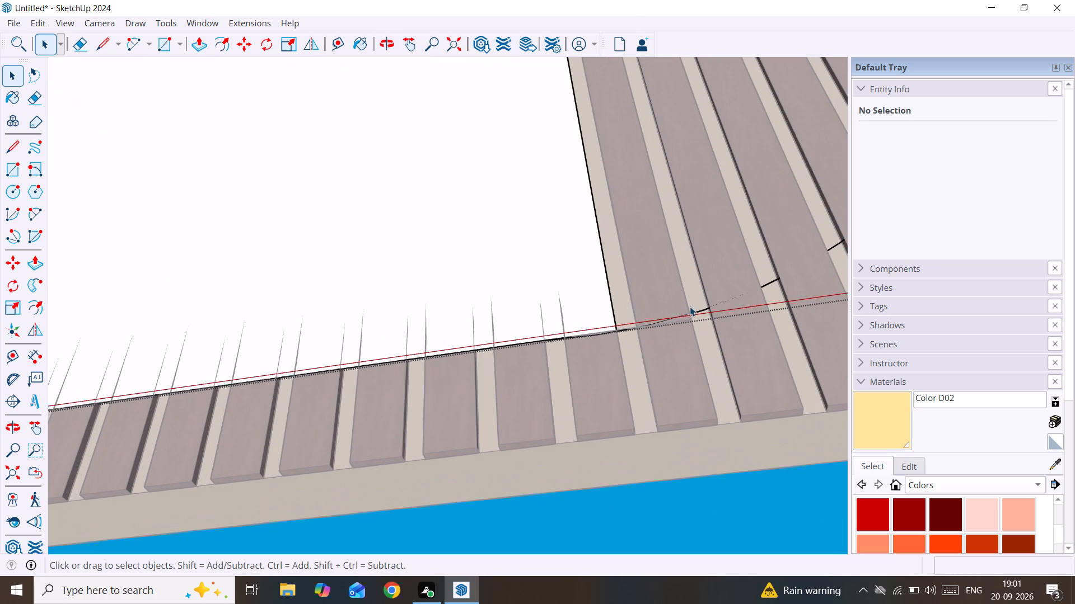
pyautogui.click(712, 303)
pyautogui.click(718, 303)
pyautogui.click(724, 297)
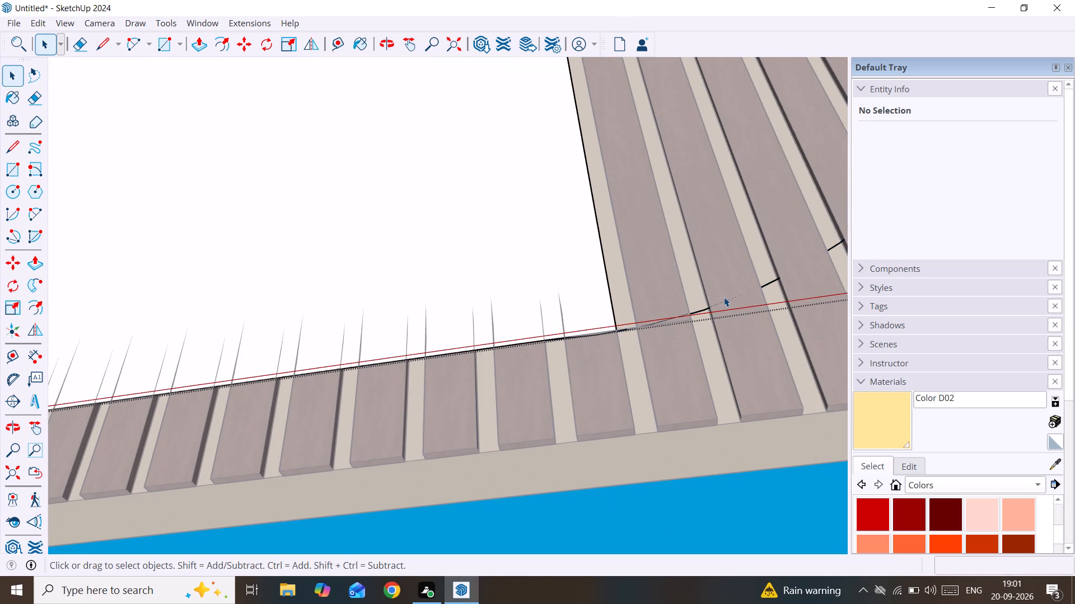
pyautogui.click(725, 297)
pyautogui.click(725, 299)
pyautogui.click(723, 302)
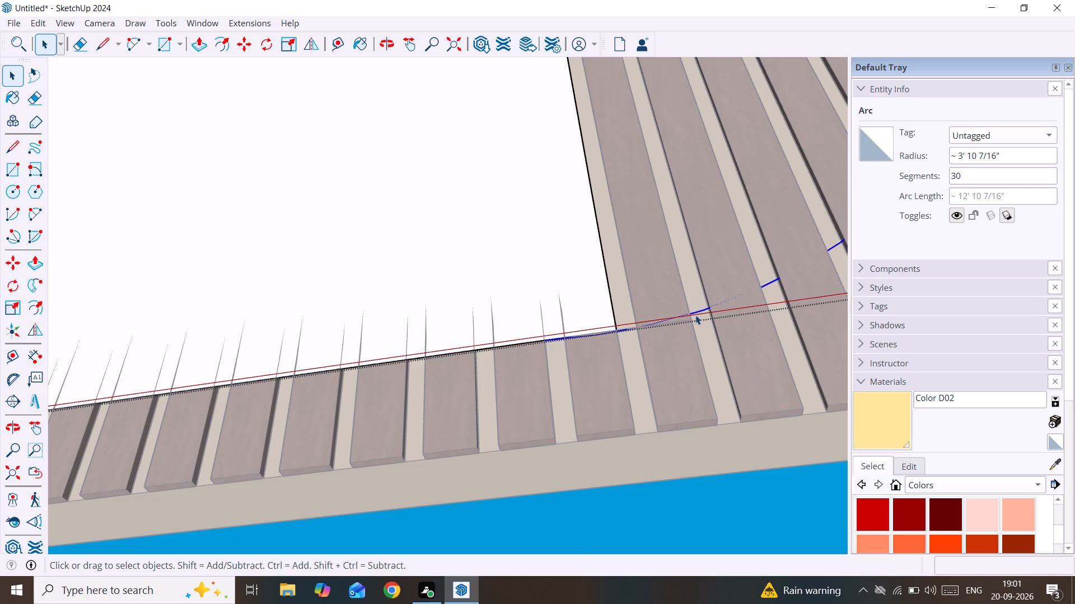
pyautogui.scroll(3, 695, 315)
pyautogui.scroll(-20, 694, 315)
pyautogui.scroll(-1, 694, 315)
pyautogui.moveTo(689, 306); pyautogui.dragTo(712, 497, button='middle')
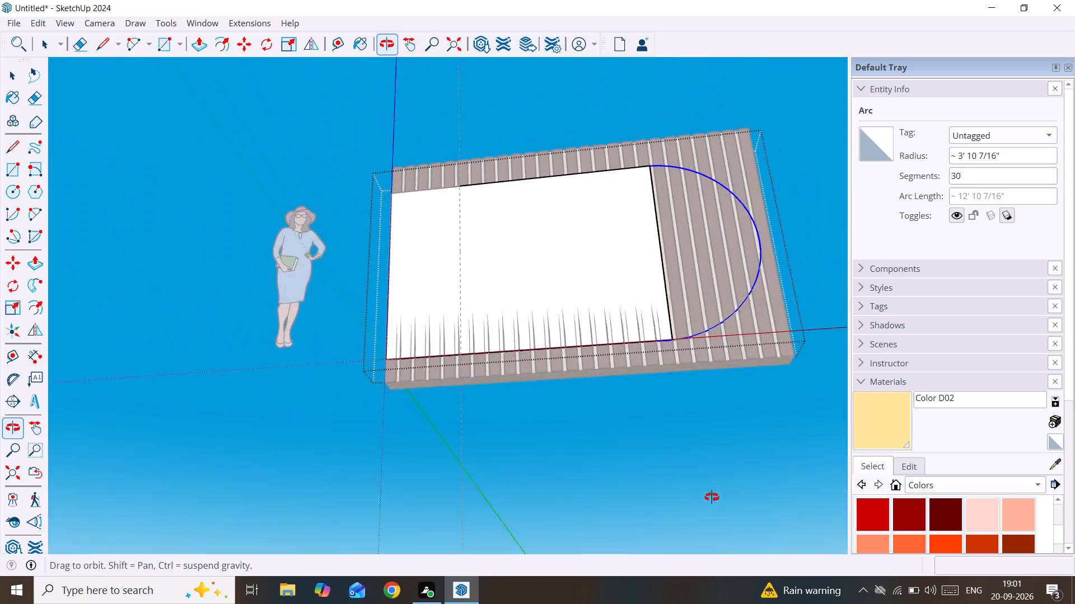
pyautogui.moveTo(712, 497); pyautogui.dragTo(713, 536, button='middle')
# Undo the recent edits back through the drawing of the arc, leaving the plain rectangular panel.
pyautogui.hotkey('ctrl', 'z')
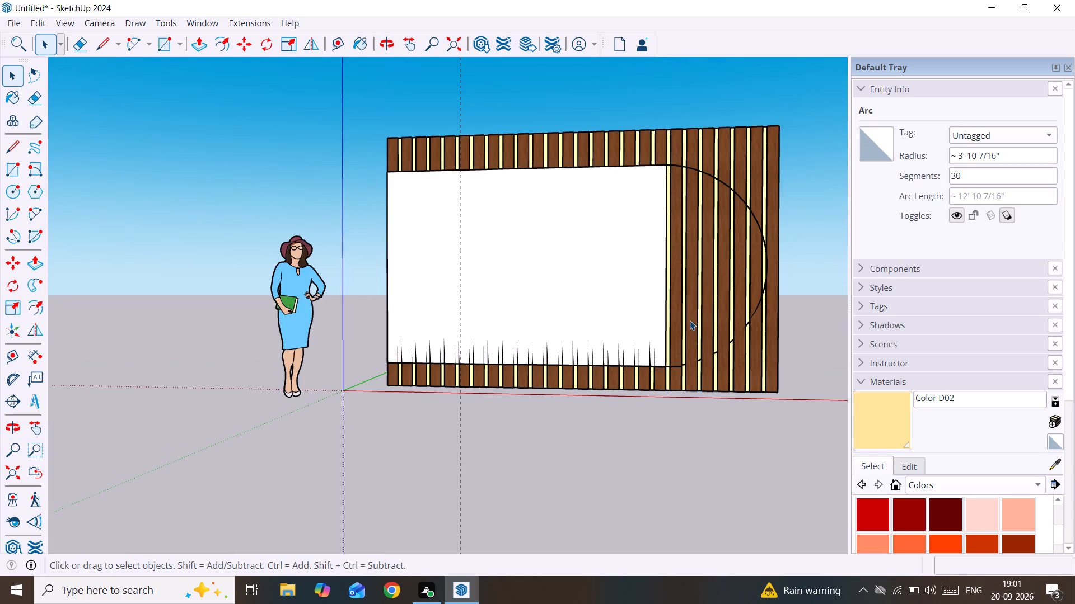
pyautogui.hotkey('ctrl', 'z')
pyautogui.hotkey('ctrl', 'z')
pyautogui.hotkey('ctrl', 'z')
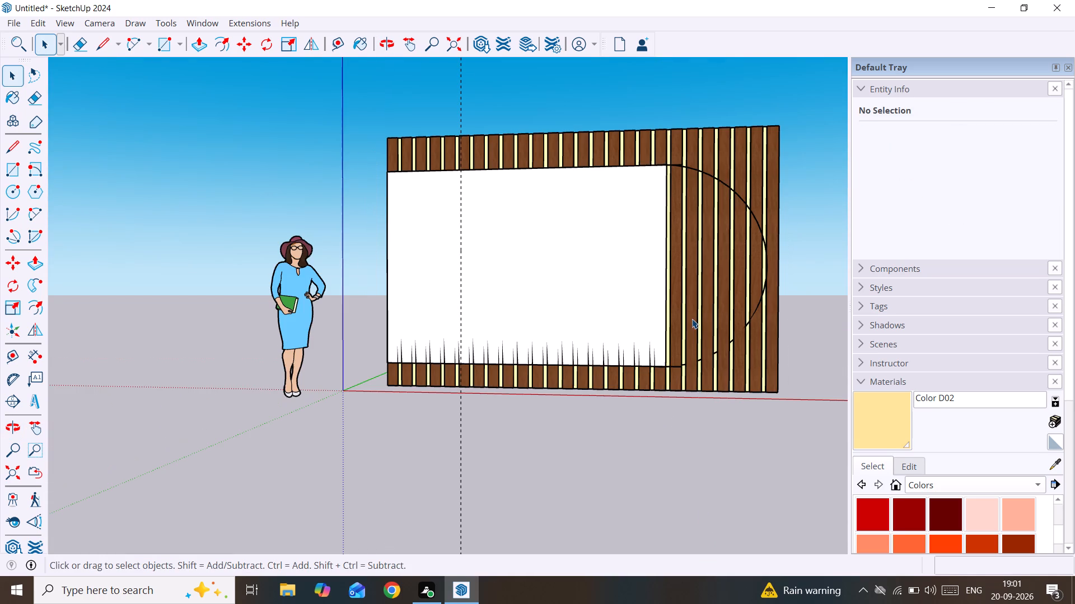
pyautogui.hotkey('ctrl', 'z')
pyautogui.hotkey('ctrl', 'z')
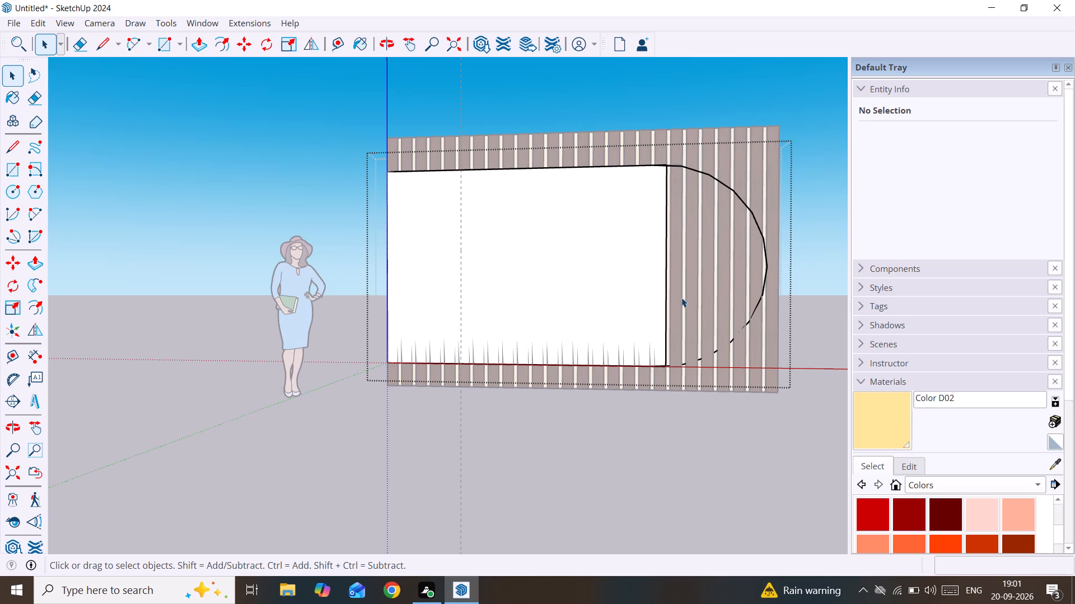
pyautogui.hotkey('ctrl', 'z')
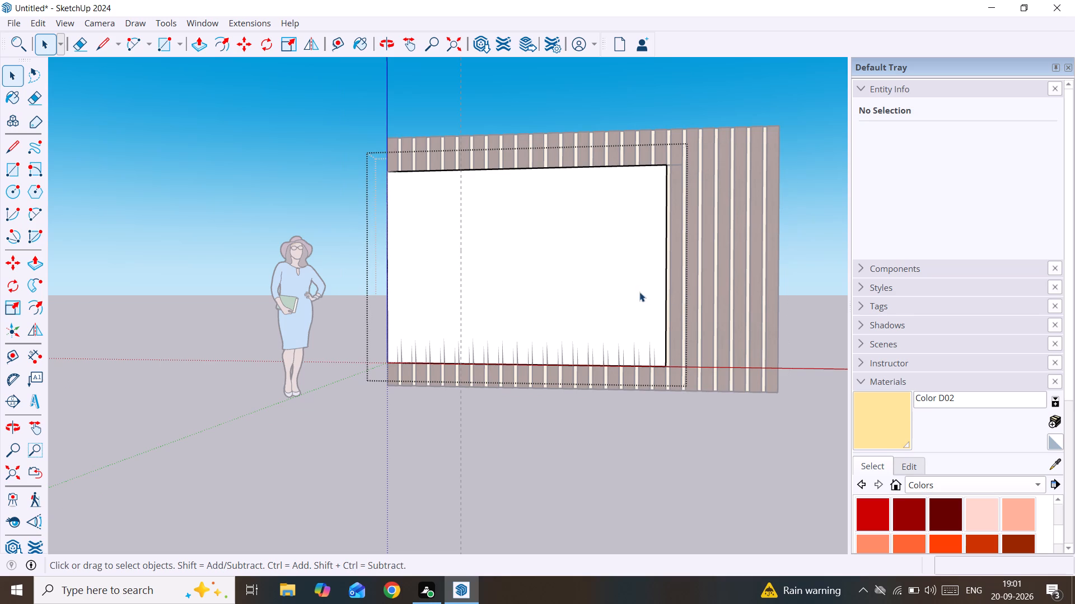
# Delete the loose edge outside the panel group that runs past the panel's upper corner.
pyautogui.click(822, 242)
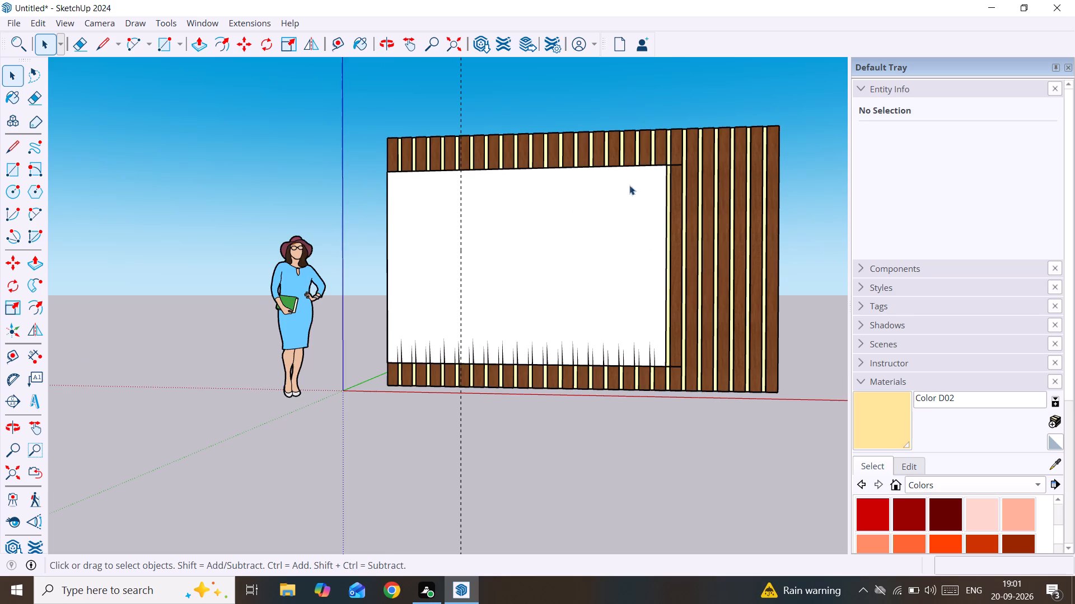
pyautogui.scroll(7, 650, 178)
pyautogui.click(695, 152)
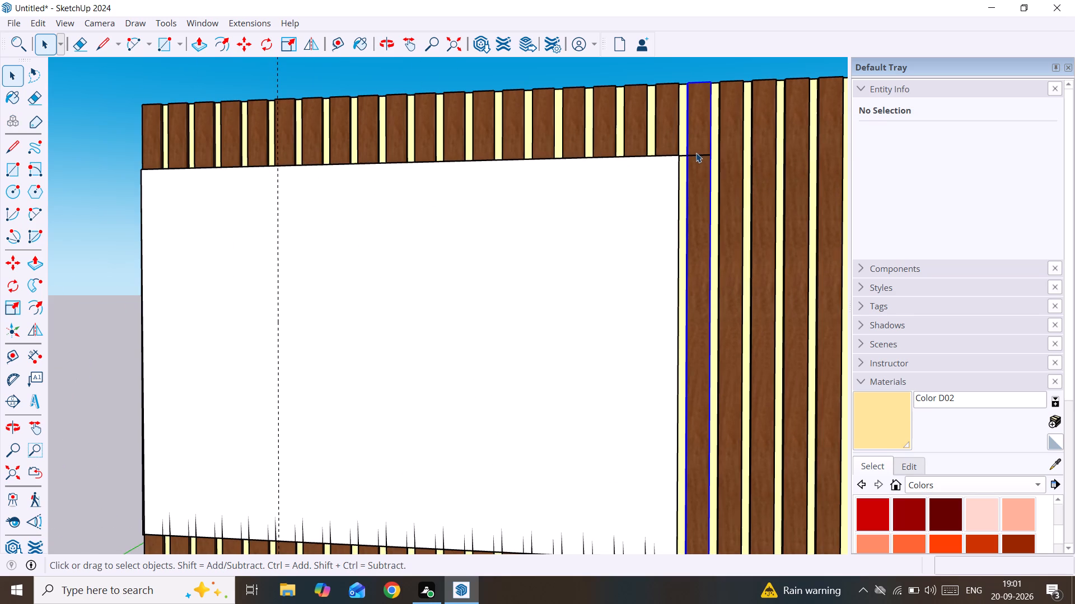
pyautogui.click(694, 154)
pyautogui.click(686, 155)
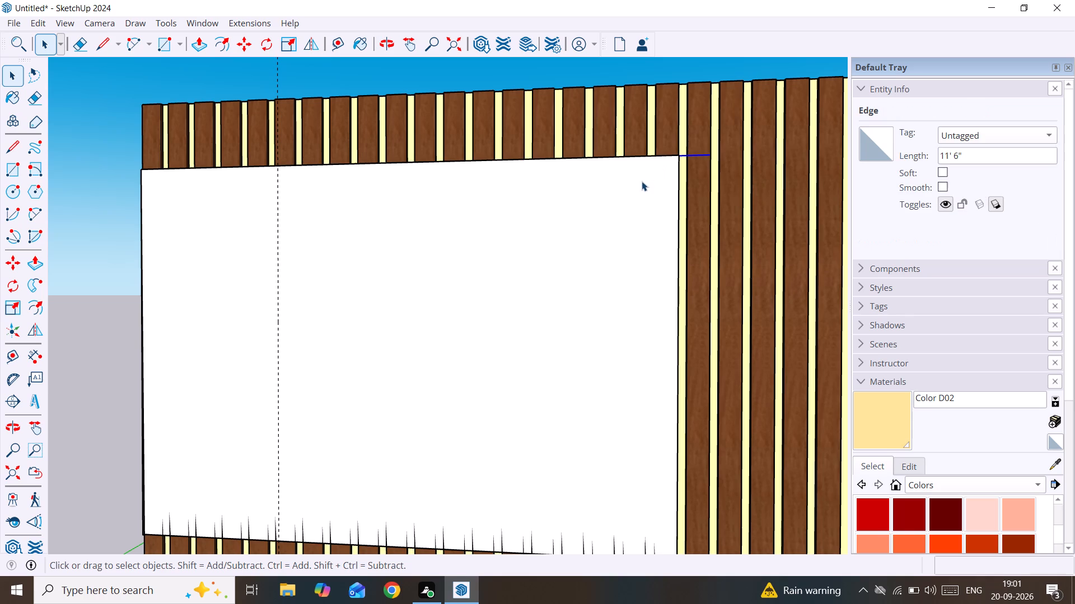
pyautogui.press('Delete')
# Inside the panel group, draw a half-circle arc spanning about 7' 8 1/2" from top to bottom edge, bulging about 3' 10 1/4" outward.
pyautogui.scroll(-8, 635, 229)
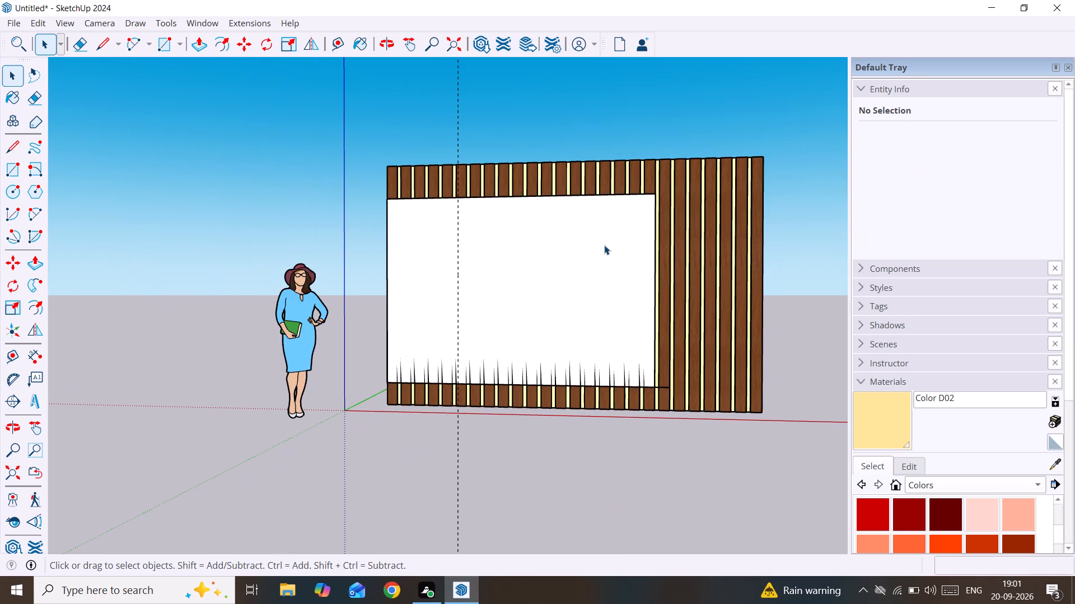
pyautogui.doubleClick(604, 245)
pyautogui.scroll(2, 604, 245)
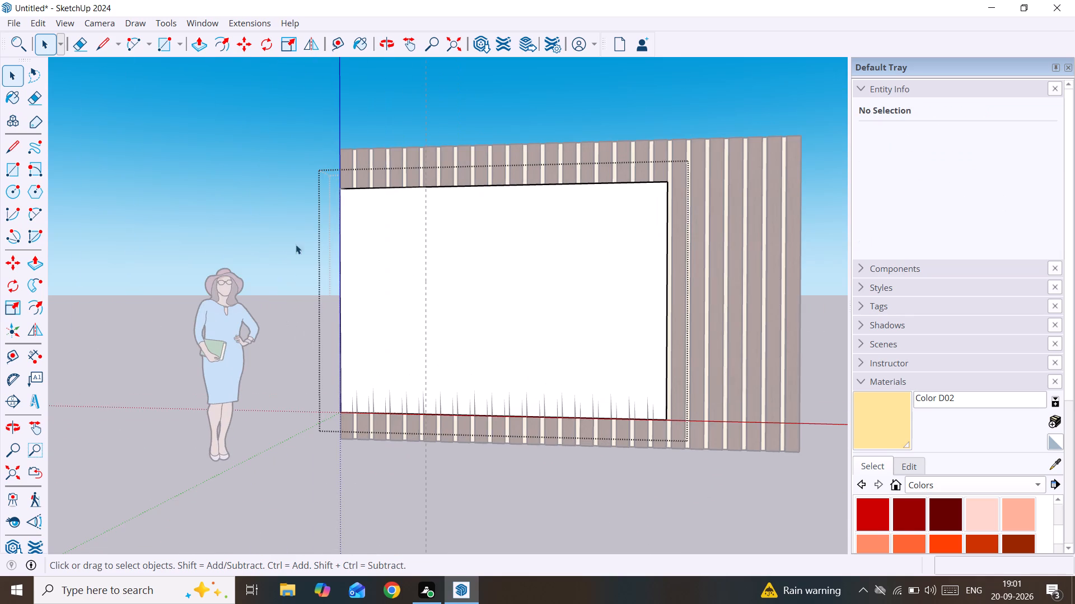
pyautogui.click(32, 208)
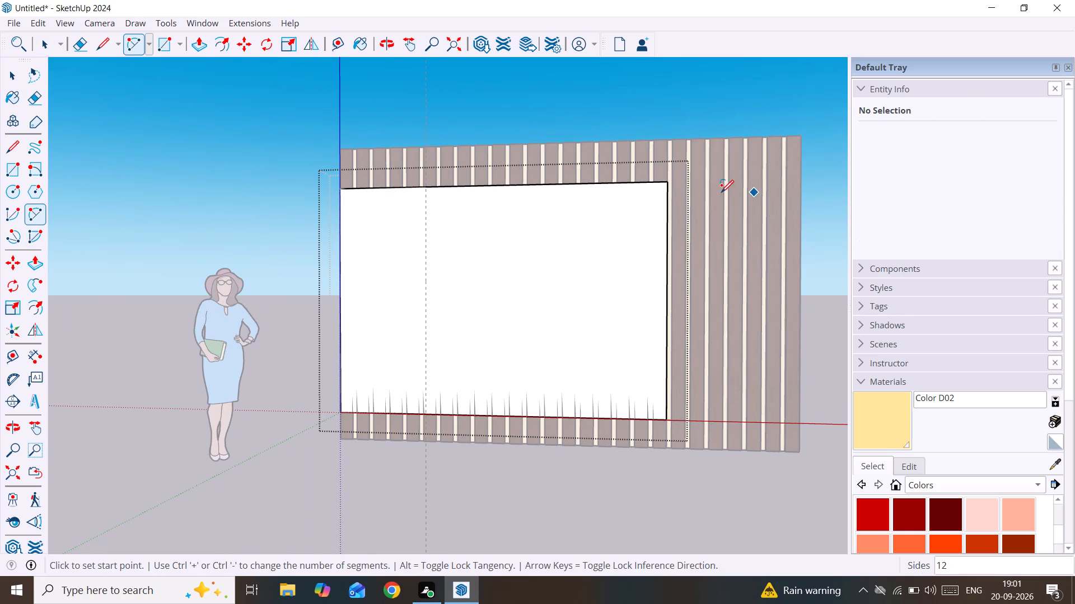
pyautogui.click(659, 183)
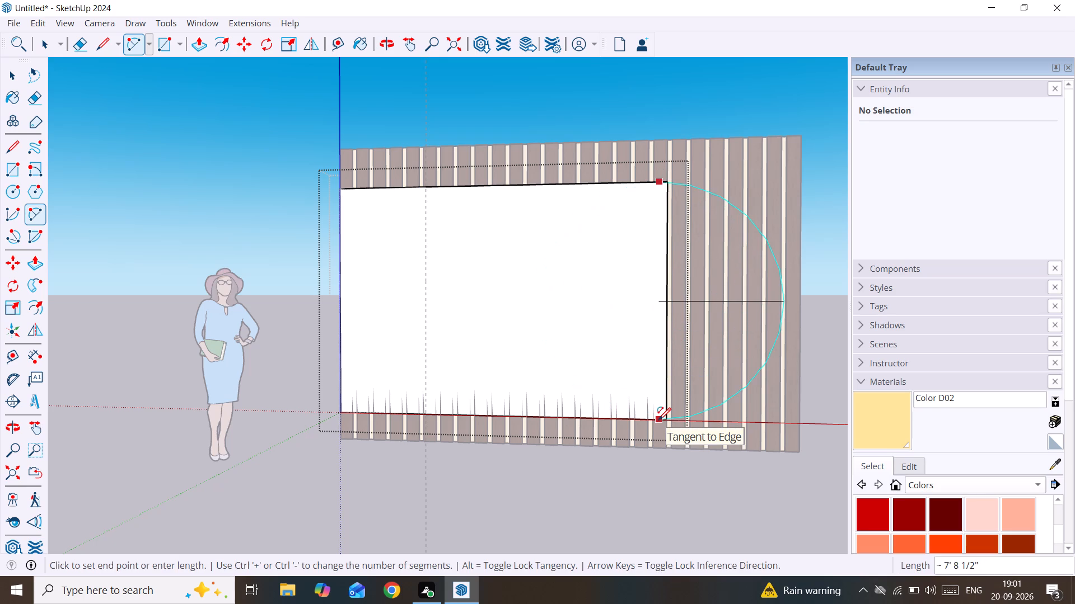
pyautogui.click(658, 420)
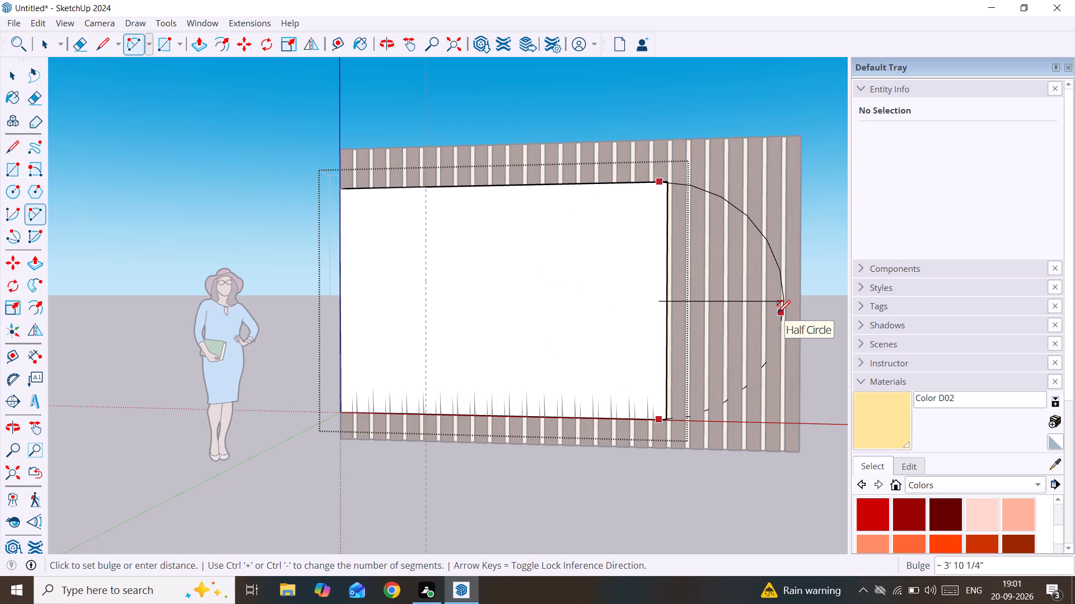
pyautogui.click(778, 313)
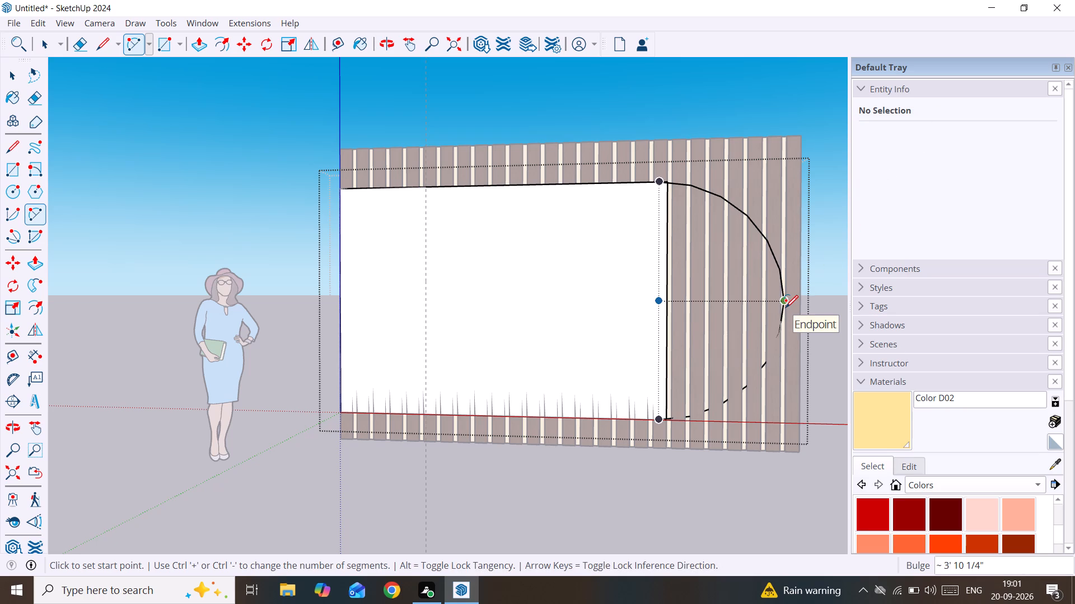
pyautogui.press('space')
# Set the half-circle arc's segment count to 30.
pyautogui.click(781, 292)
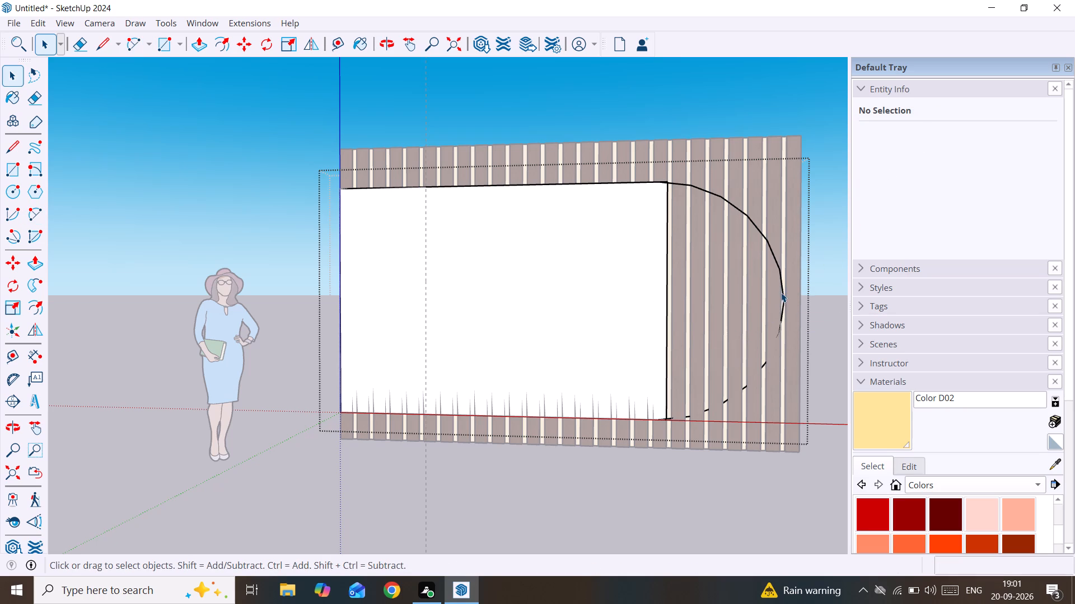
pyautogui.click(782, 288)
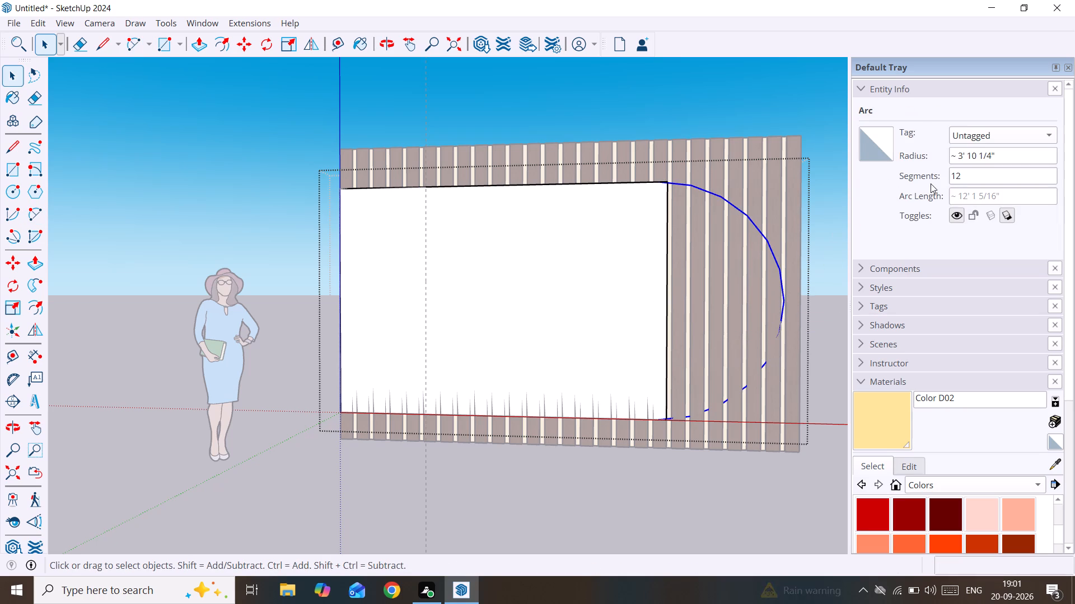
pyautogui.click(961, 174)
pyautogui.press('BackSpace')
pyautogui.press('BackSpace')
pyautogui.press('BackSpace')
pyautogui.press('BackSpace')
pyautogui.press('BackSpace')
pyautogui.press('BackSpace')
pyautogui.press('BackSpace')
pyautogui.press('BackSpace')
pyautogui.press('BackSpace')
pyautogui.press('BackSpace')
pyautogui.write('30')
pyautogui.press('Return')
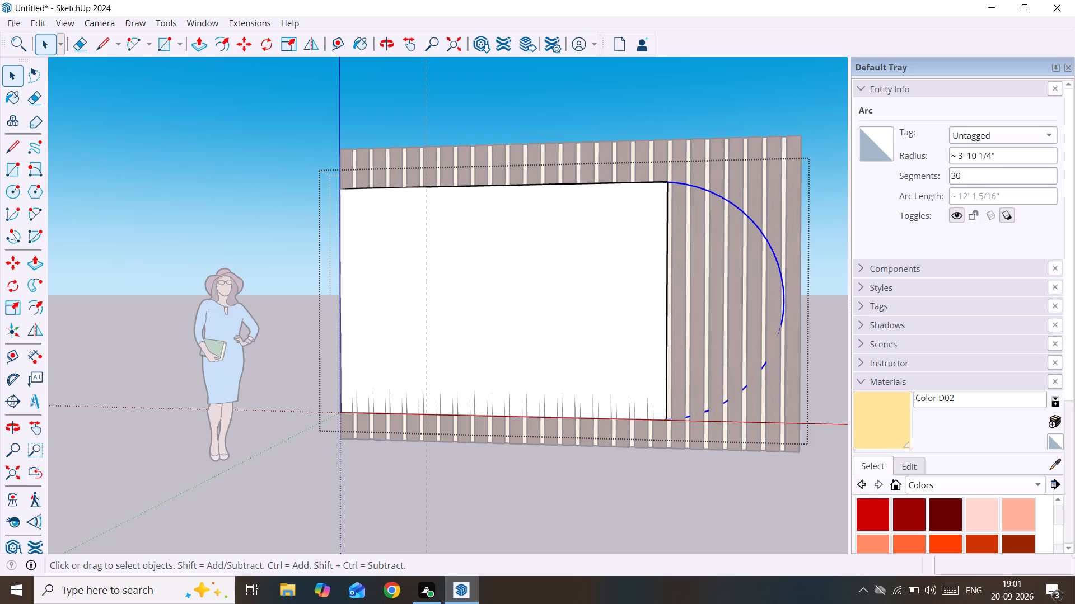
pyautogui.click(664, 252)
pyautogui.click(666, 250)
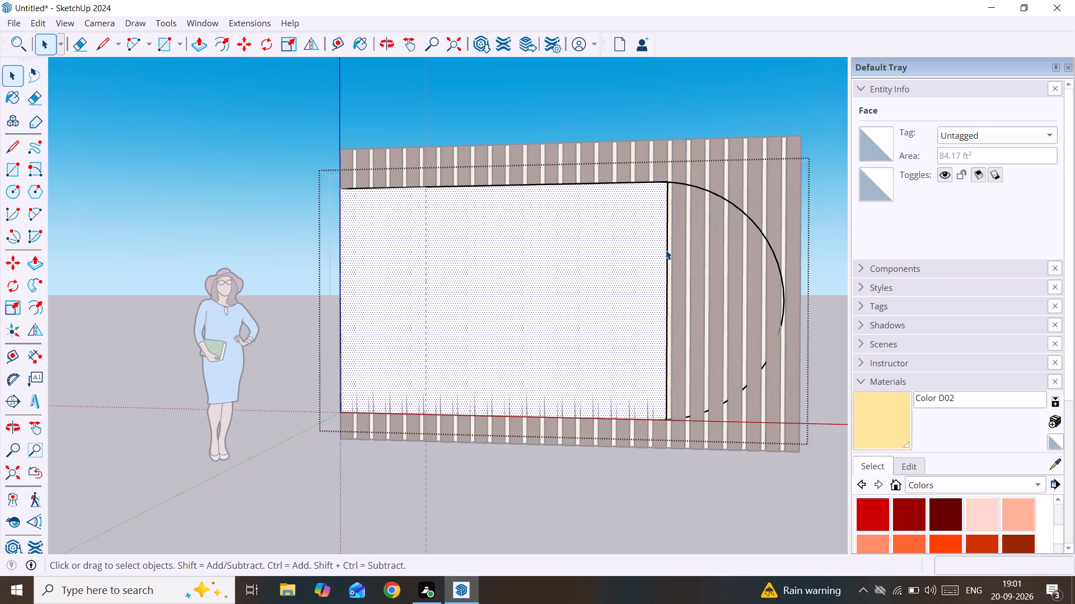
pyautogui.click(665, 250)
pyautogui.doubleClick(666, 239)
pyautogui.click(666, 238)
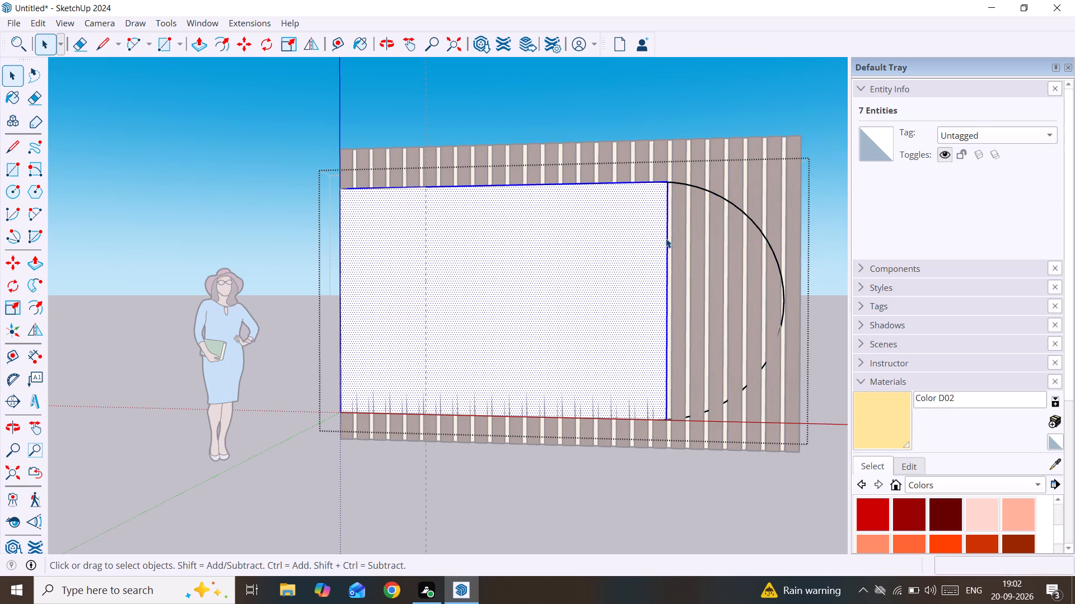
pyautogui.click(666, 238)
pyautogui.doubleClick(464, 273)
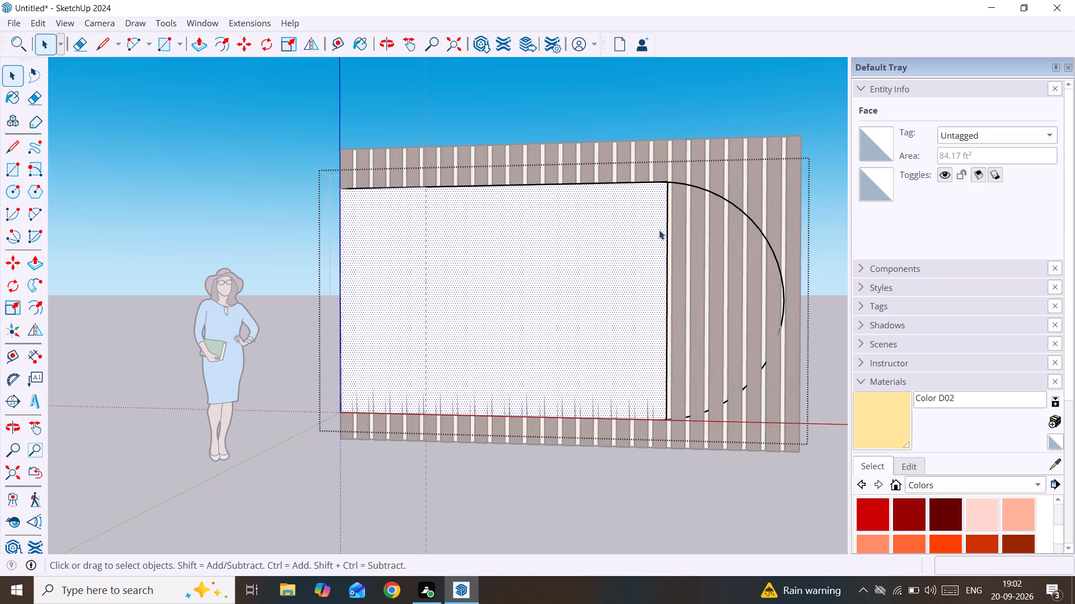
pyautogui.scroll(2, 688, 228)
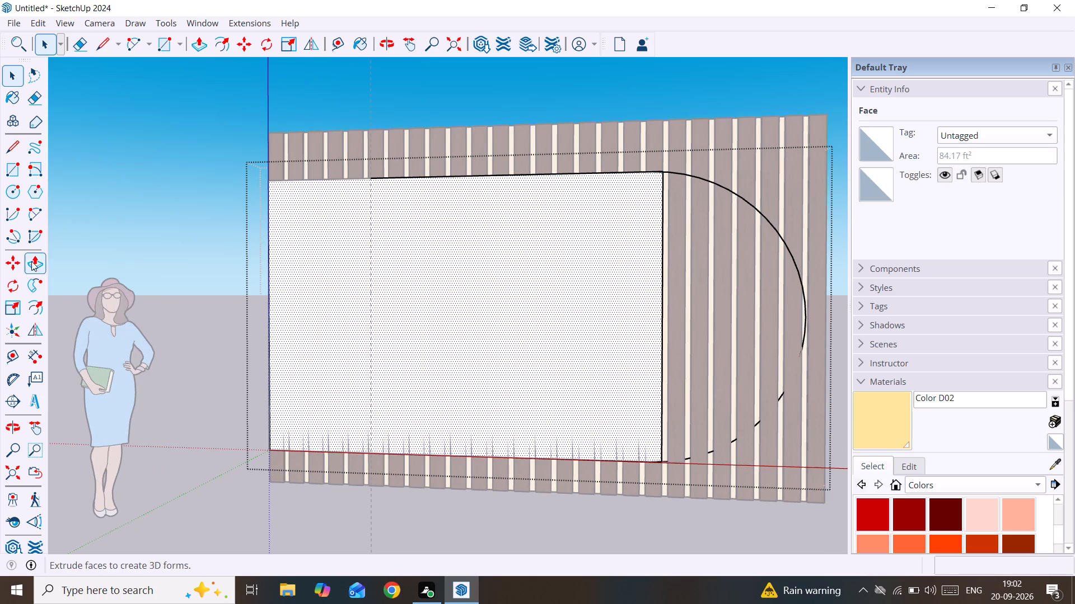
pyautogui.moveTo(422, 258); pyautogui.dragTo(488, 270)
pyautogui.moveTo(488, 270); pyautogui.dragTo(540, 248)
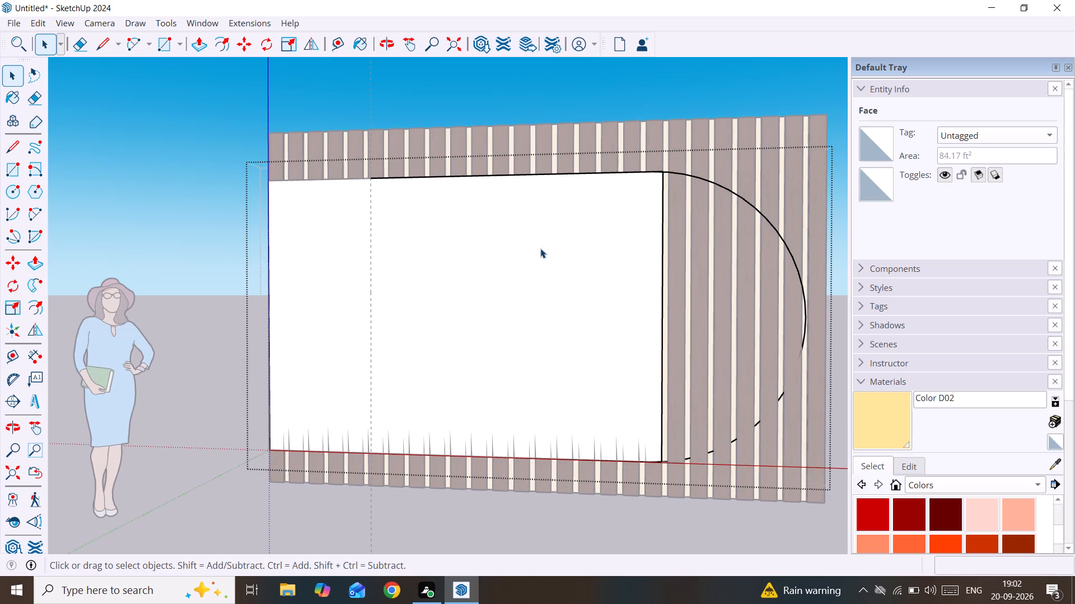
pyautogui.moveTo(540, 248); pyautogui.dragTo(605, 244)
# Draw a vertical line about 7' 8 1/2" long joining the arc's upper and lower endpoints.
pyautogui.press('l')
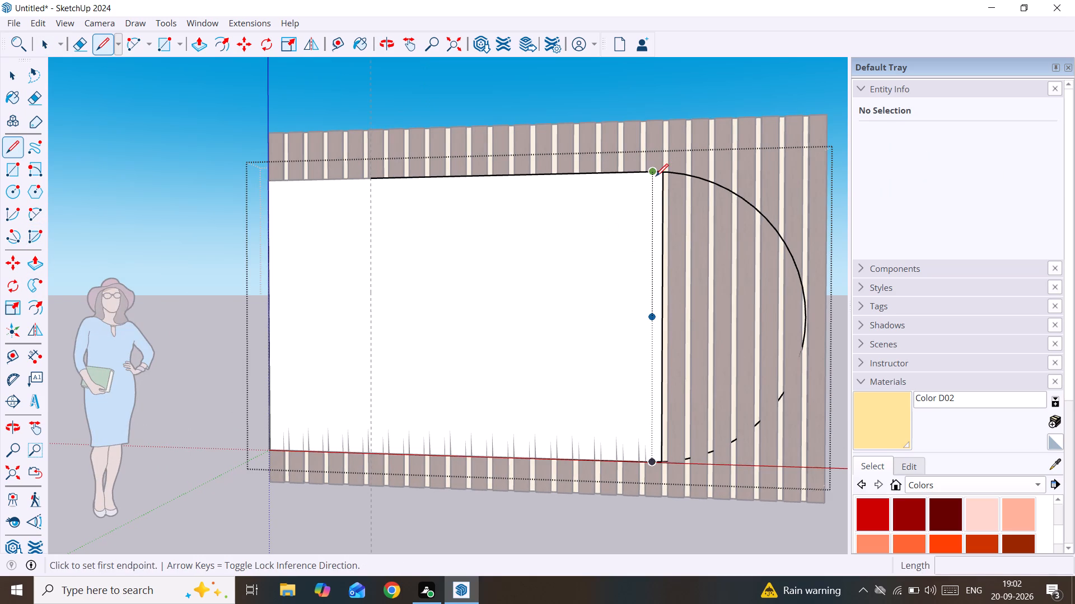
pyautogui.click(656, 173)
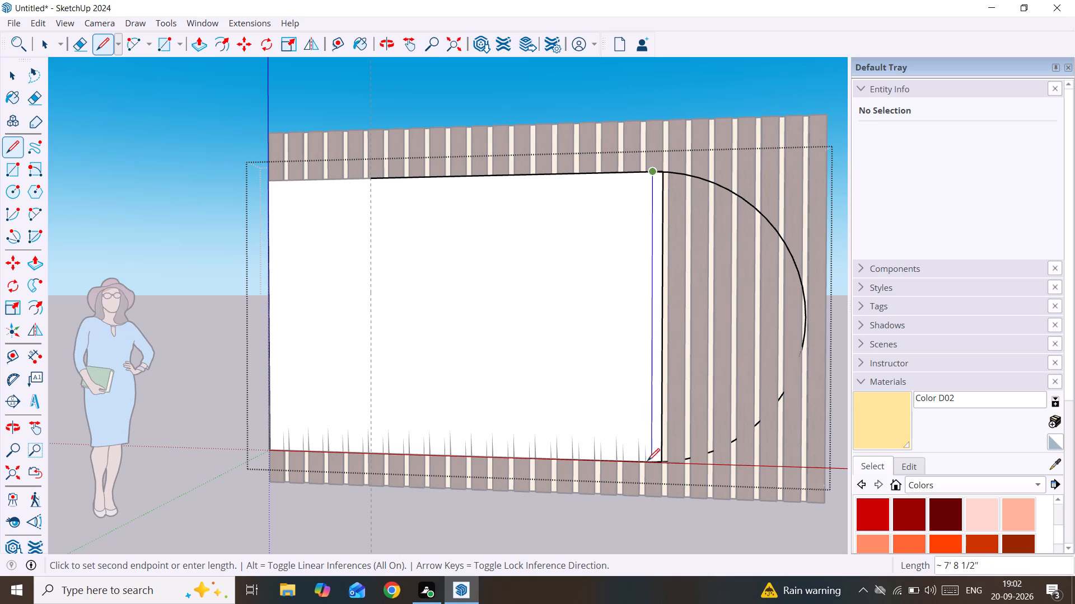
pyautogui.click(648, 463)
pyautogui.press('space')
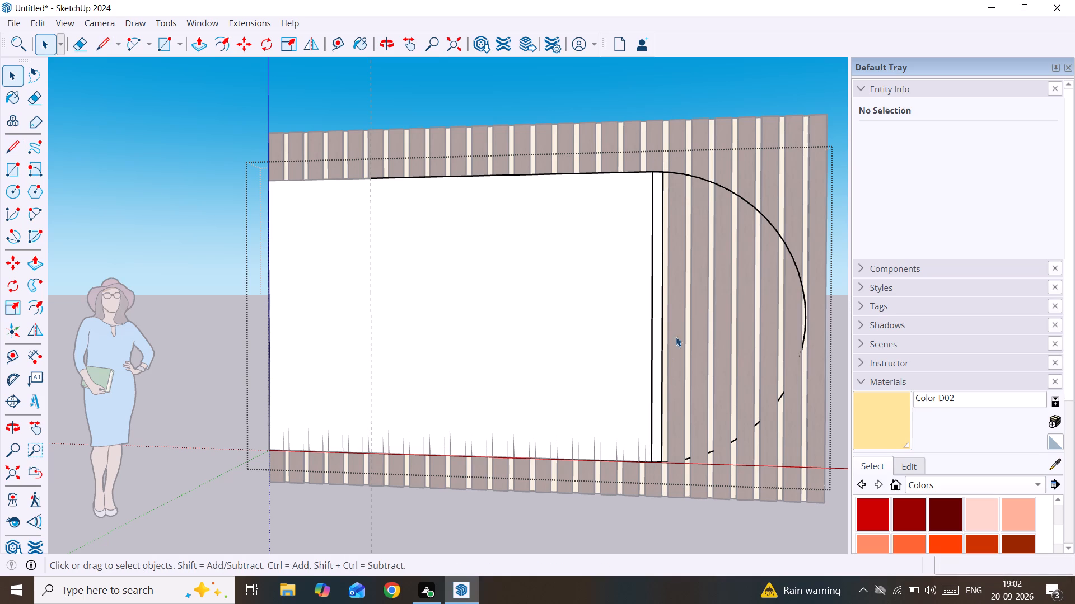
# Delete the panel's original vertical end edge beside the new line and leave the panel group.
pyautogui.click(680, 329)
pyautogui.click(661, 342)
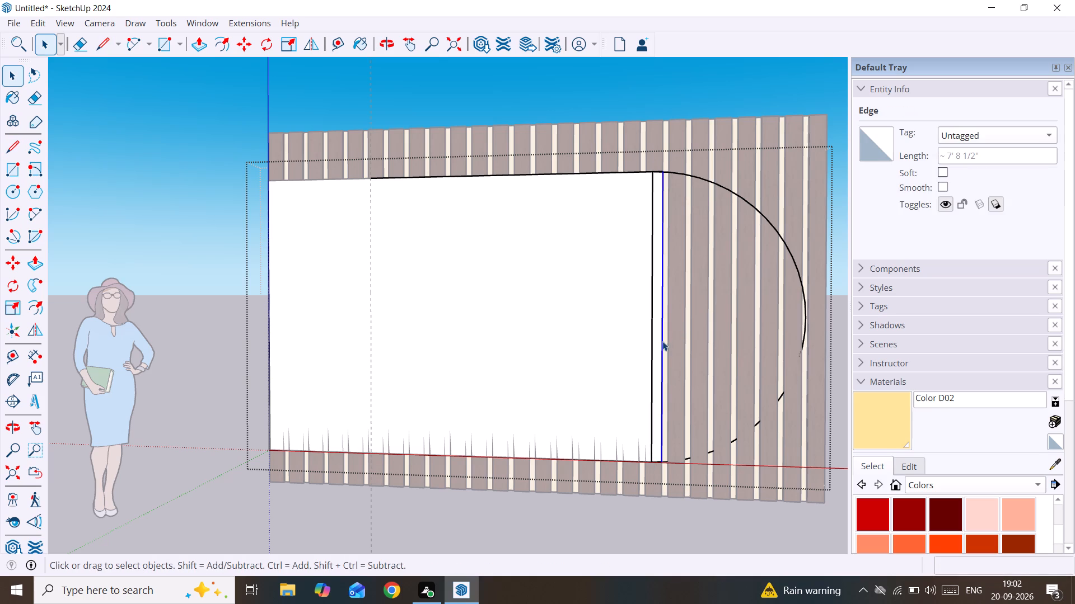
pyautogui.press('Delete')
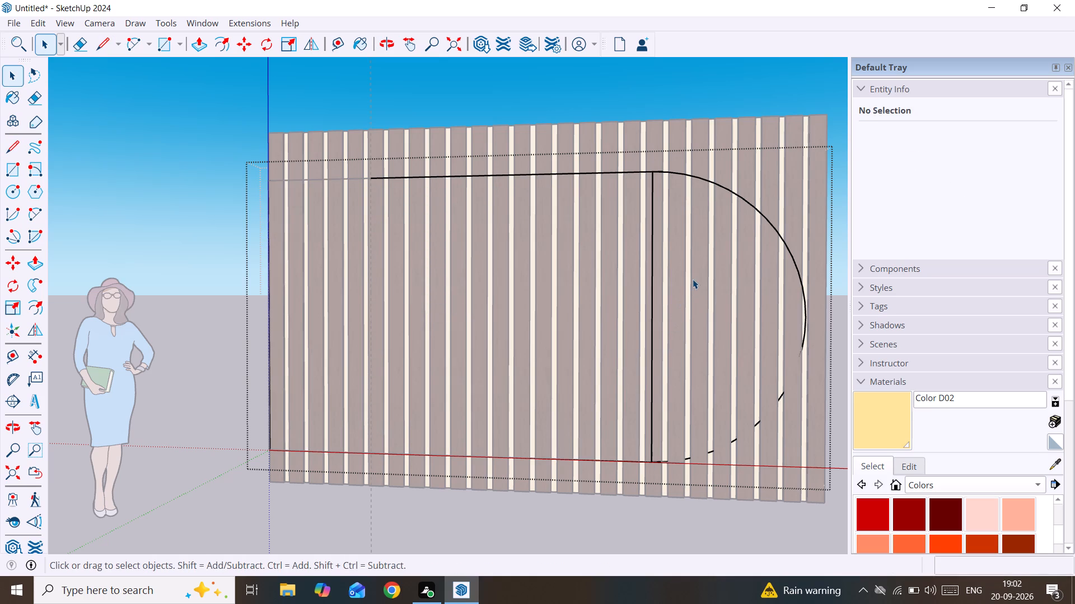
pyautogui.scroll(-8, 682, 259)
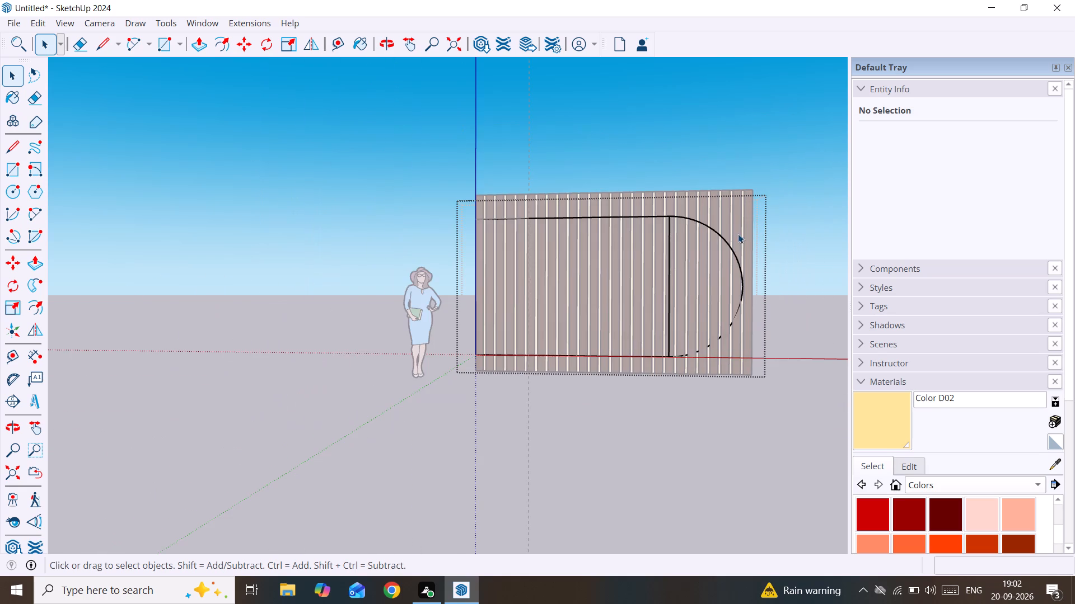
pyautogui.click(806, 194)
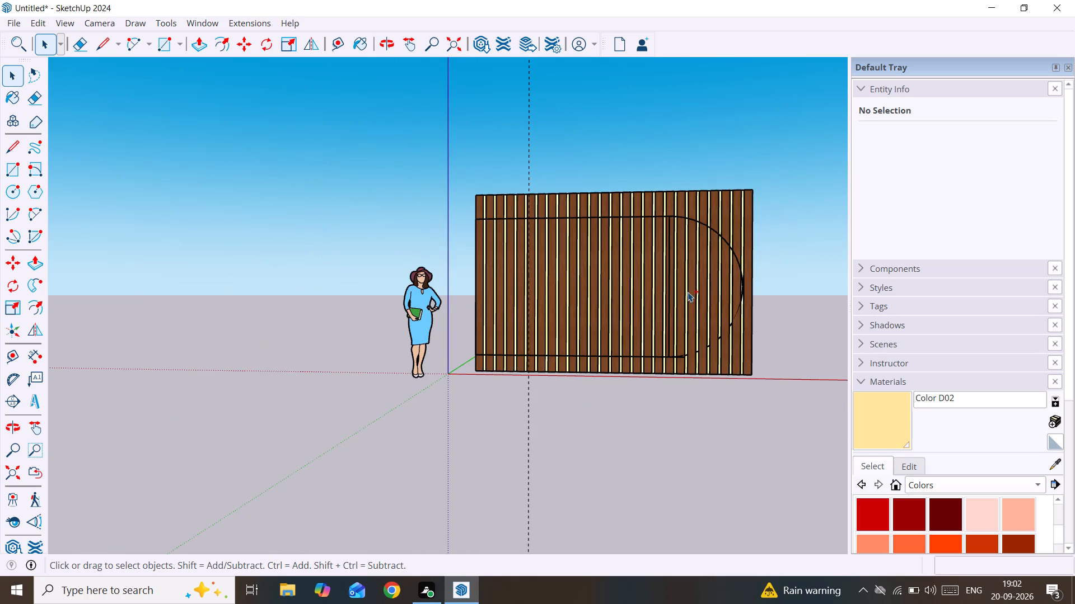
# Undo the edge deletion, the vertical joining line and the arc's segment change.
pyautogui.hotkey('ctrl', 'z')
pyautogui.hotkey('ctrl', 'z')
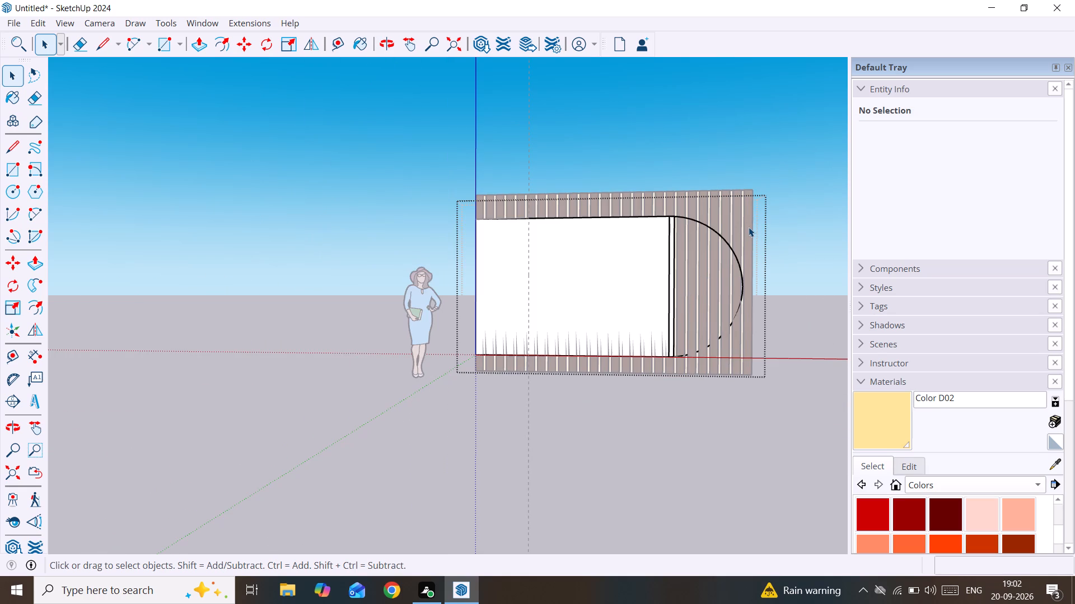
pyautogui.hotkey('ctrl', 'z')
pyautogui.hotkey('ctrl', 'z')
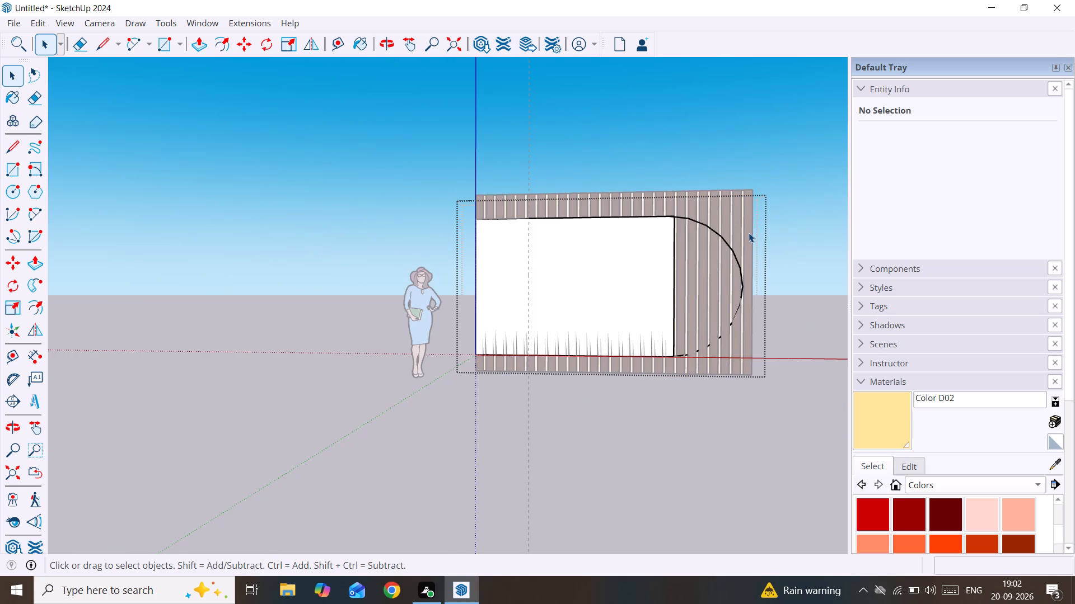
# Delete all the geometry inside the panel group, both the rectangular face and the arc.
pyautogui.click(760, 221)
pyautogui.moveTo(457, 210); pyautogui.dragTo(583, 323)
pyautogui.moveTo(583, 323); pyautogui.dragTo(759, 374)
pyautogui.press('Delete')
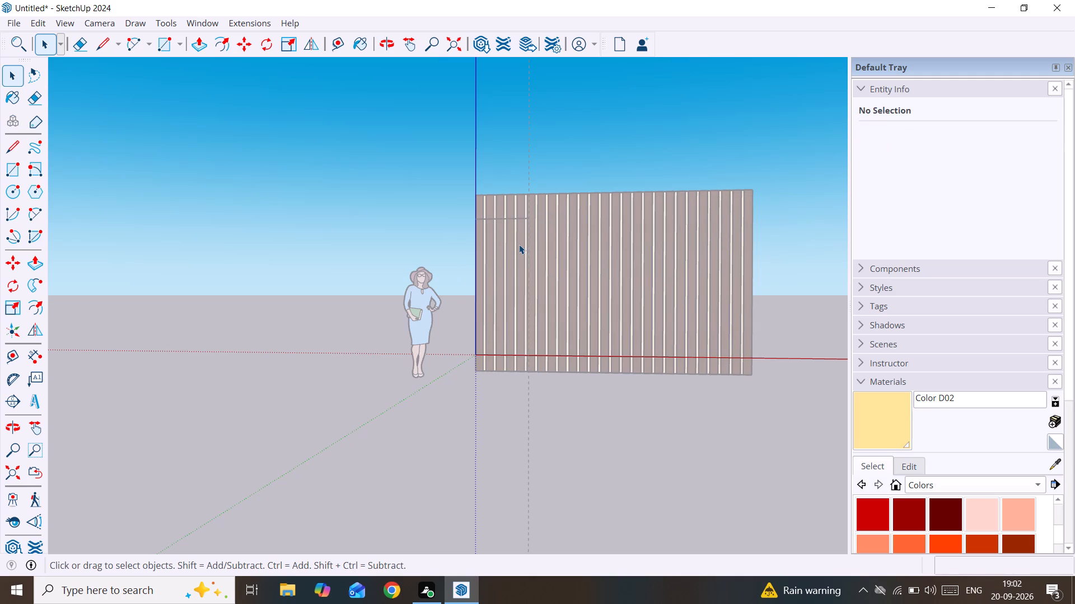
# Draw a new panel rectangle of 10' 11" by about 7' 8 1/2" over the wood strips, from the upper starting corner.
pyautogui.press('r')
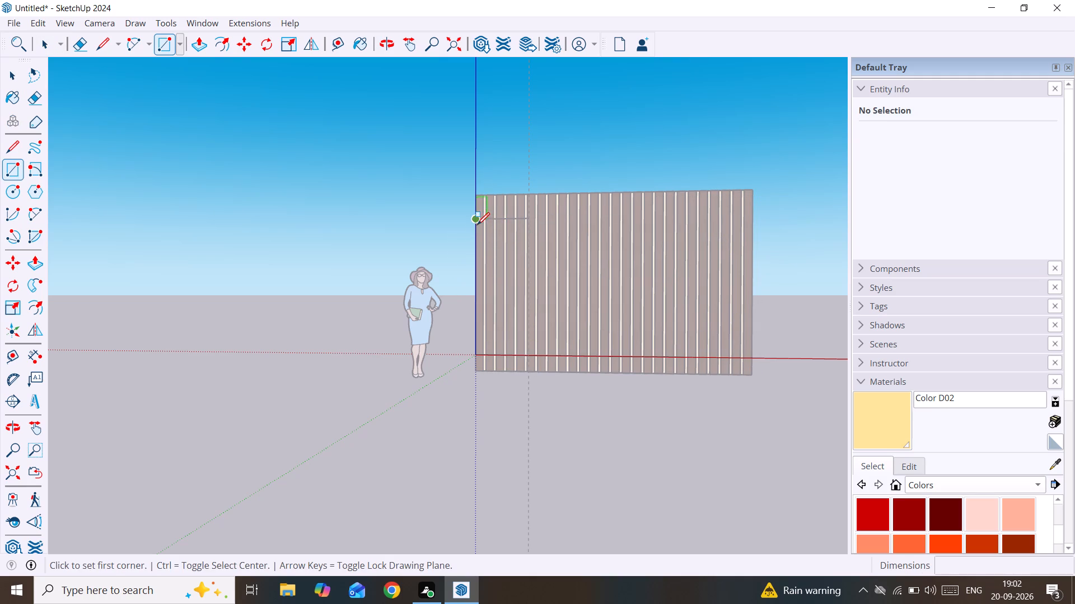
pyautogui.click(475, 221)
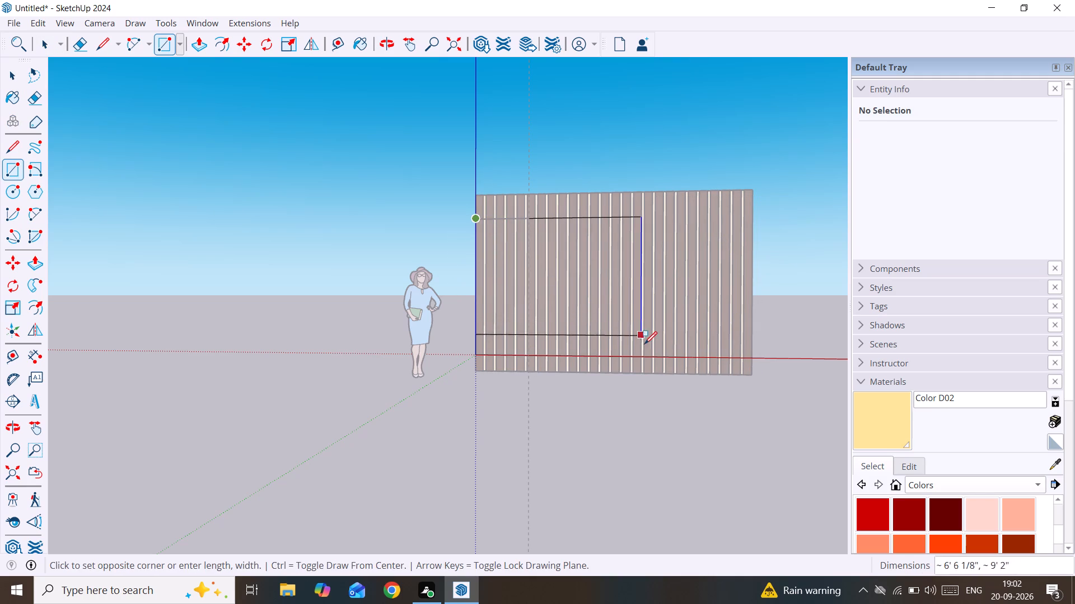
pyautogui.click(671, 356)
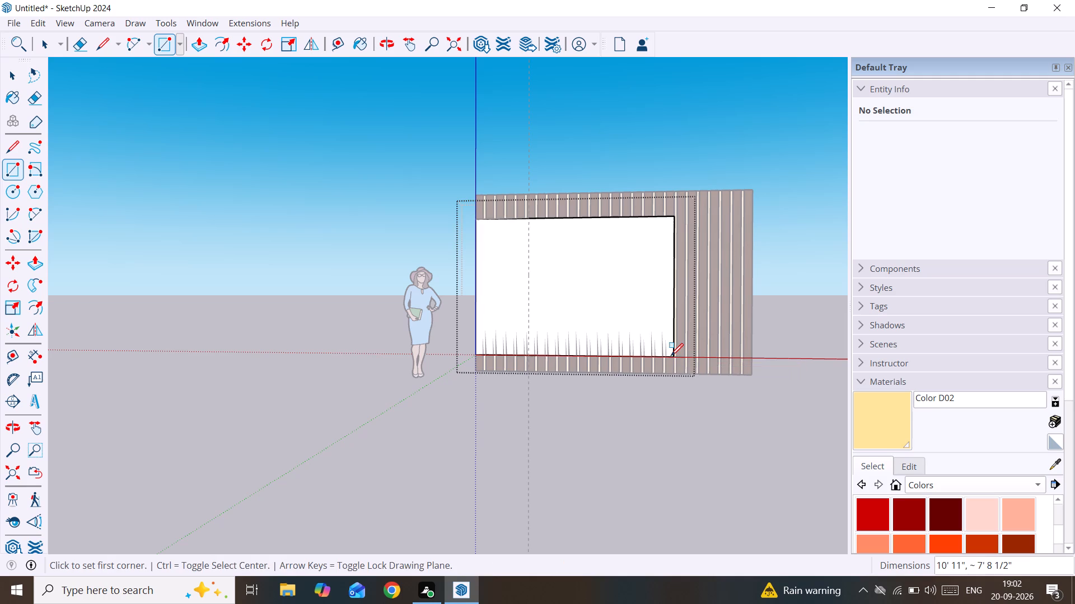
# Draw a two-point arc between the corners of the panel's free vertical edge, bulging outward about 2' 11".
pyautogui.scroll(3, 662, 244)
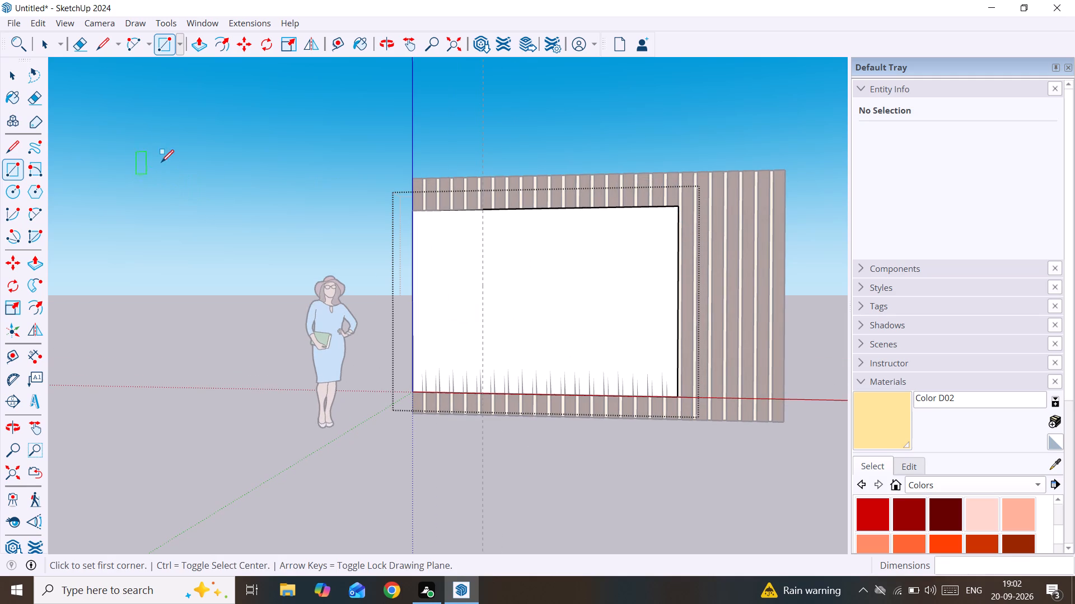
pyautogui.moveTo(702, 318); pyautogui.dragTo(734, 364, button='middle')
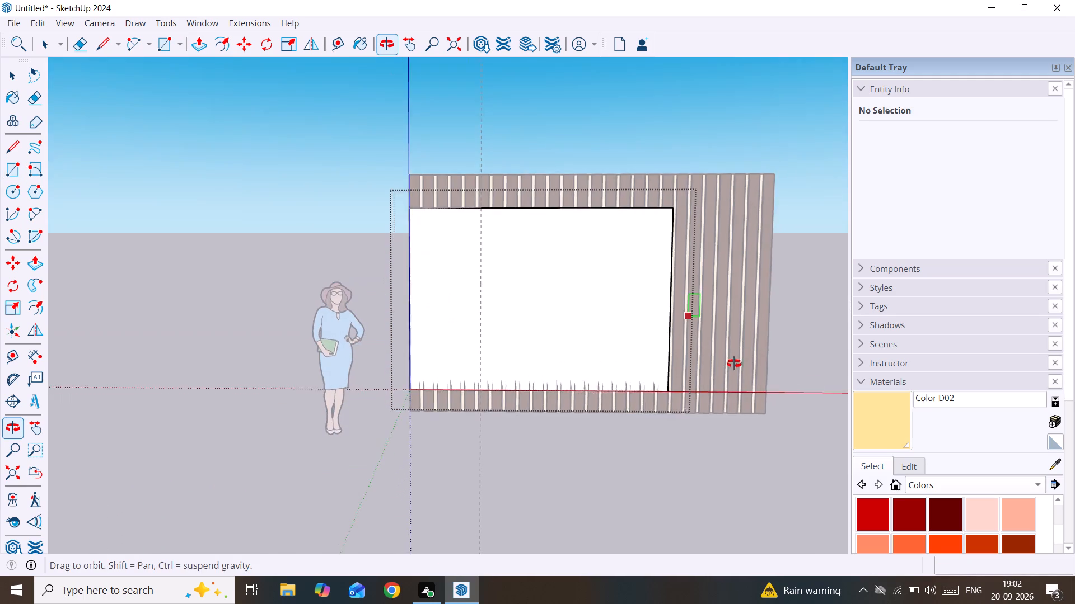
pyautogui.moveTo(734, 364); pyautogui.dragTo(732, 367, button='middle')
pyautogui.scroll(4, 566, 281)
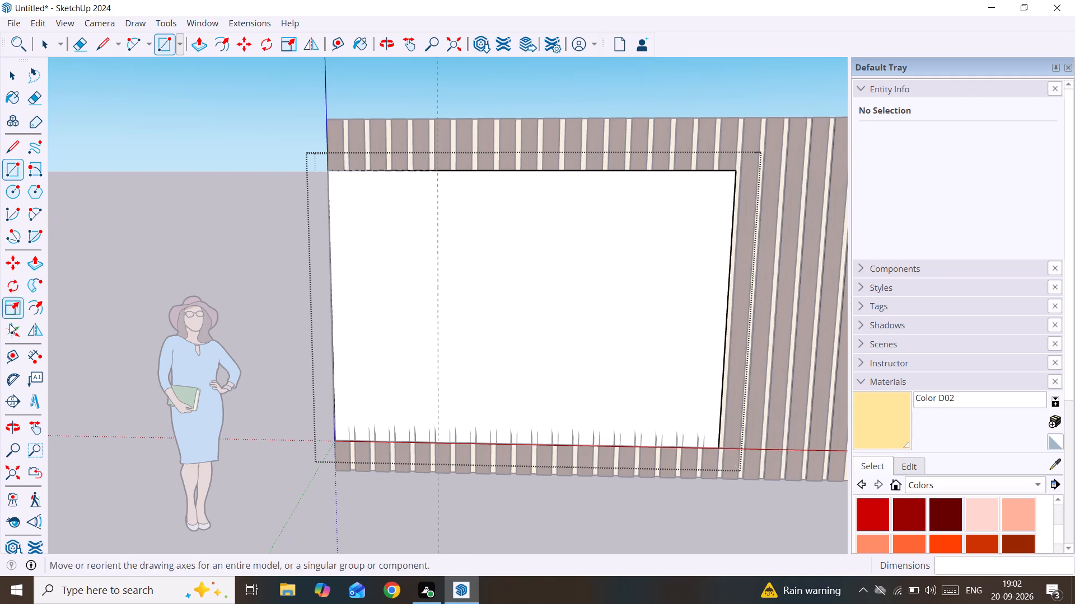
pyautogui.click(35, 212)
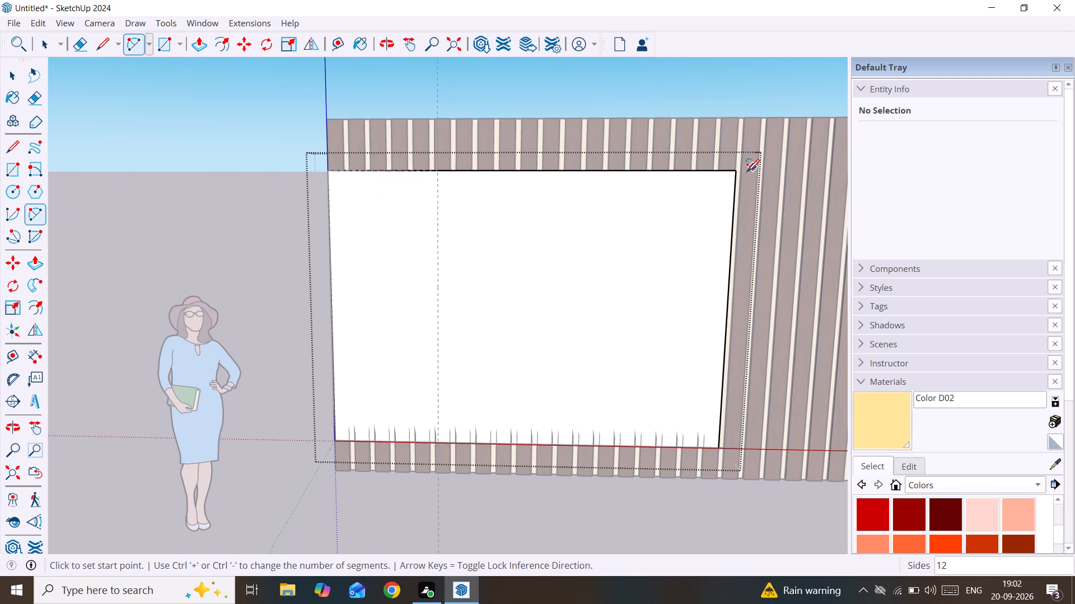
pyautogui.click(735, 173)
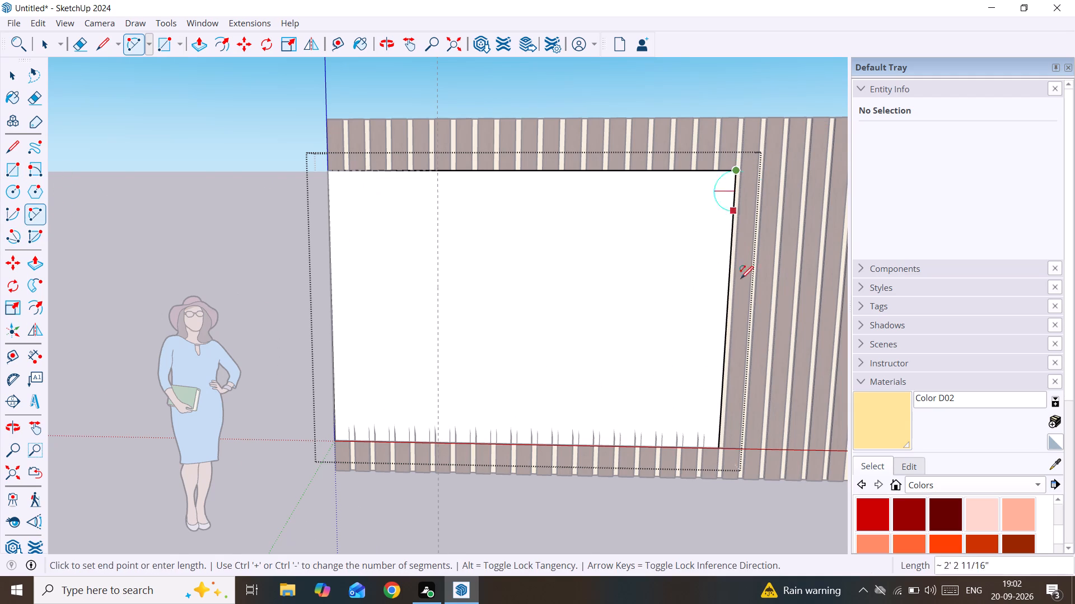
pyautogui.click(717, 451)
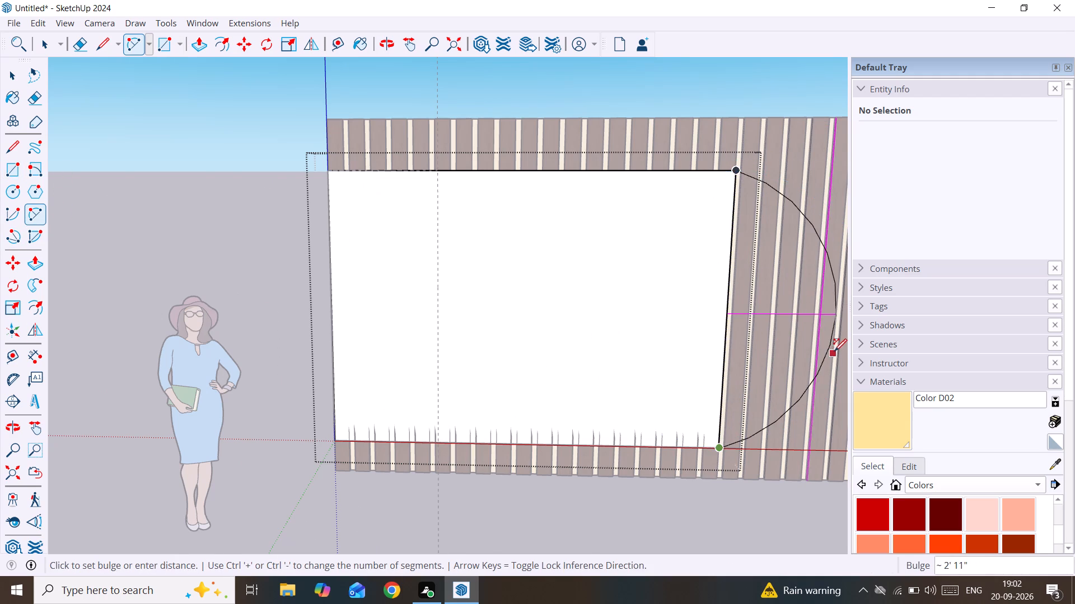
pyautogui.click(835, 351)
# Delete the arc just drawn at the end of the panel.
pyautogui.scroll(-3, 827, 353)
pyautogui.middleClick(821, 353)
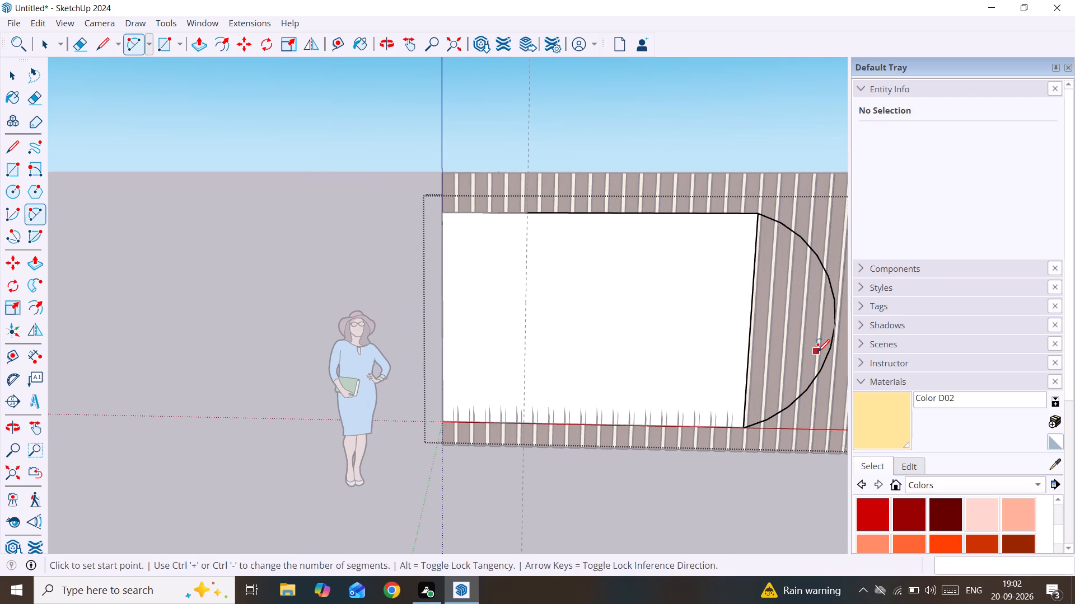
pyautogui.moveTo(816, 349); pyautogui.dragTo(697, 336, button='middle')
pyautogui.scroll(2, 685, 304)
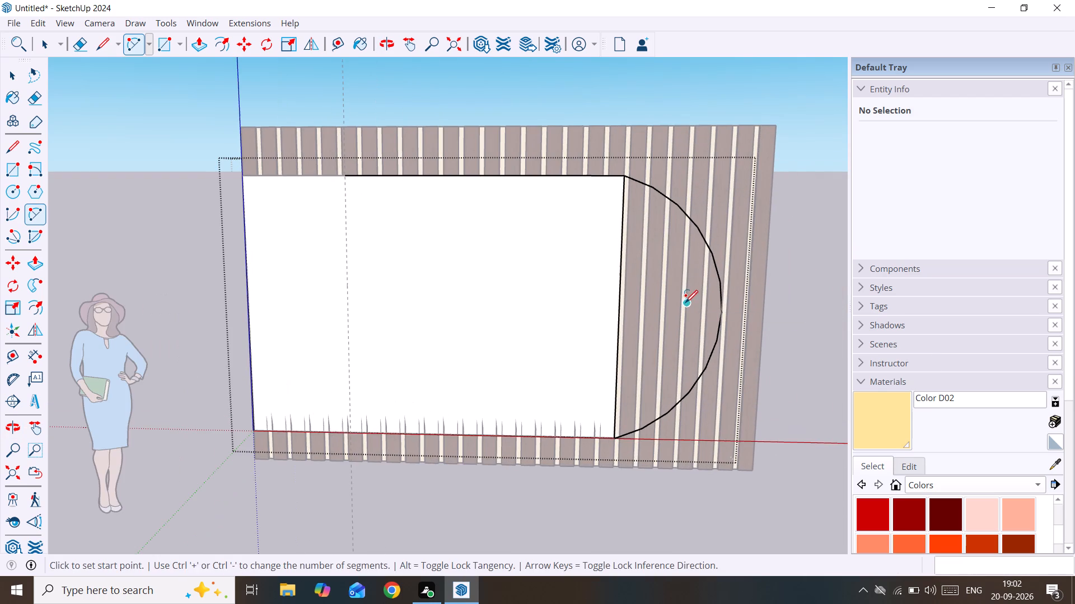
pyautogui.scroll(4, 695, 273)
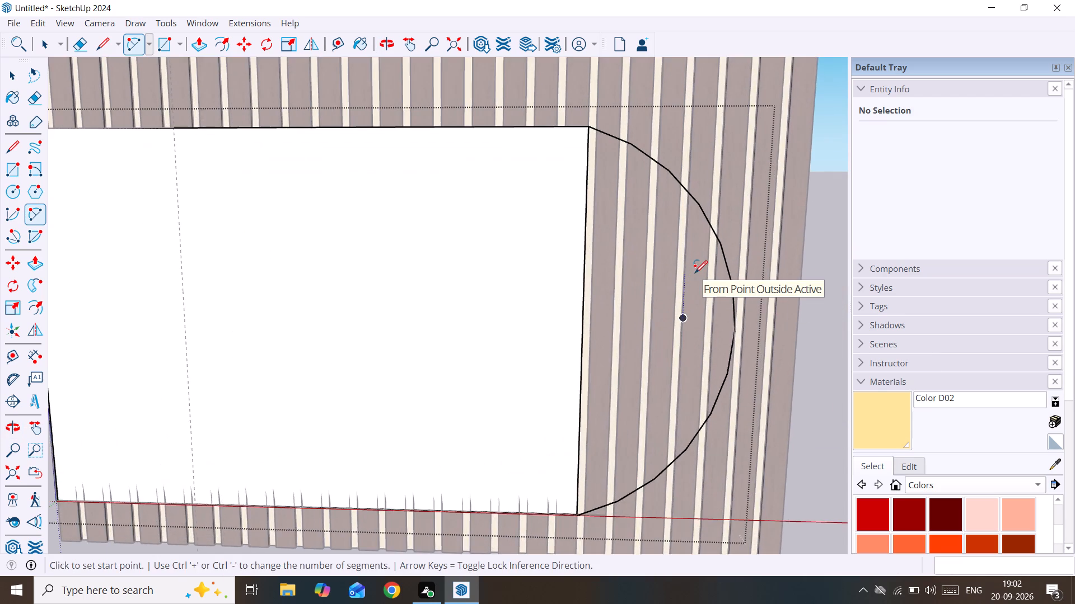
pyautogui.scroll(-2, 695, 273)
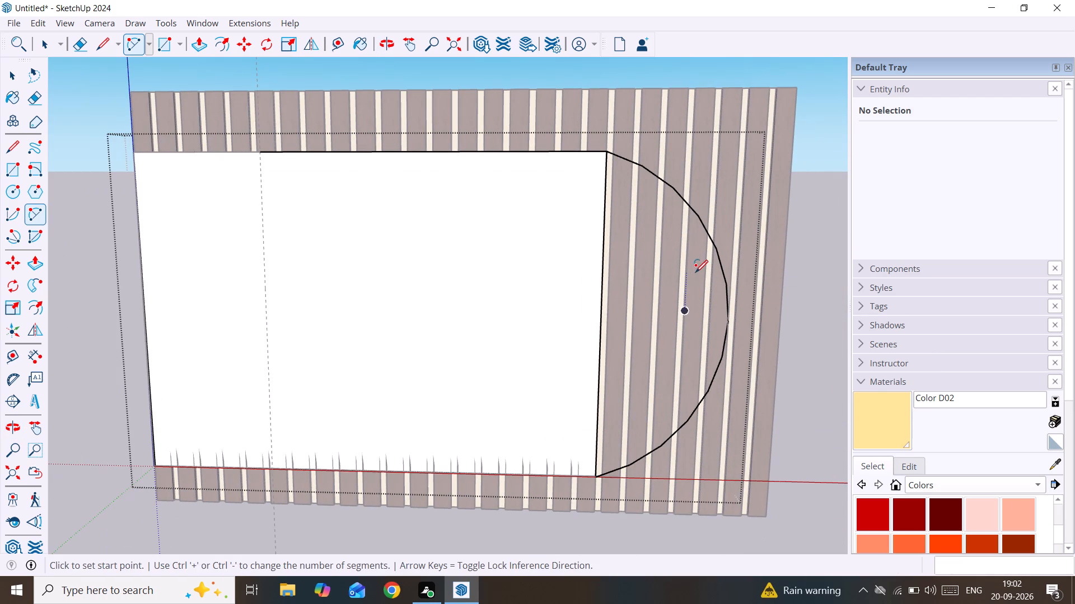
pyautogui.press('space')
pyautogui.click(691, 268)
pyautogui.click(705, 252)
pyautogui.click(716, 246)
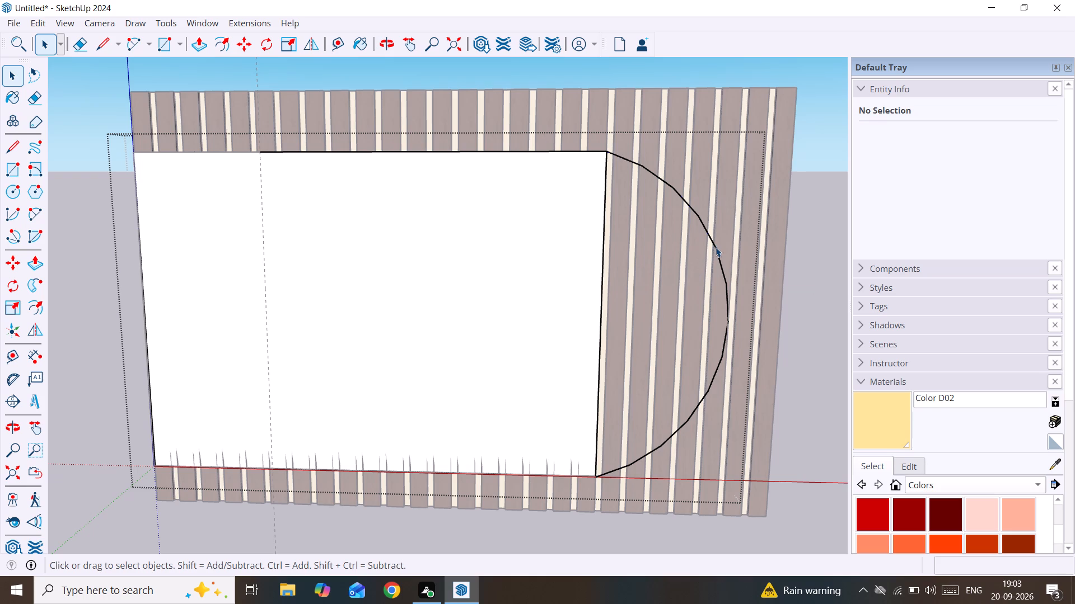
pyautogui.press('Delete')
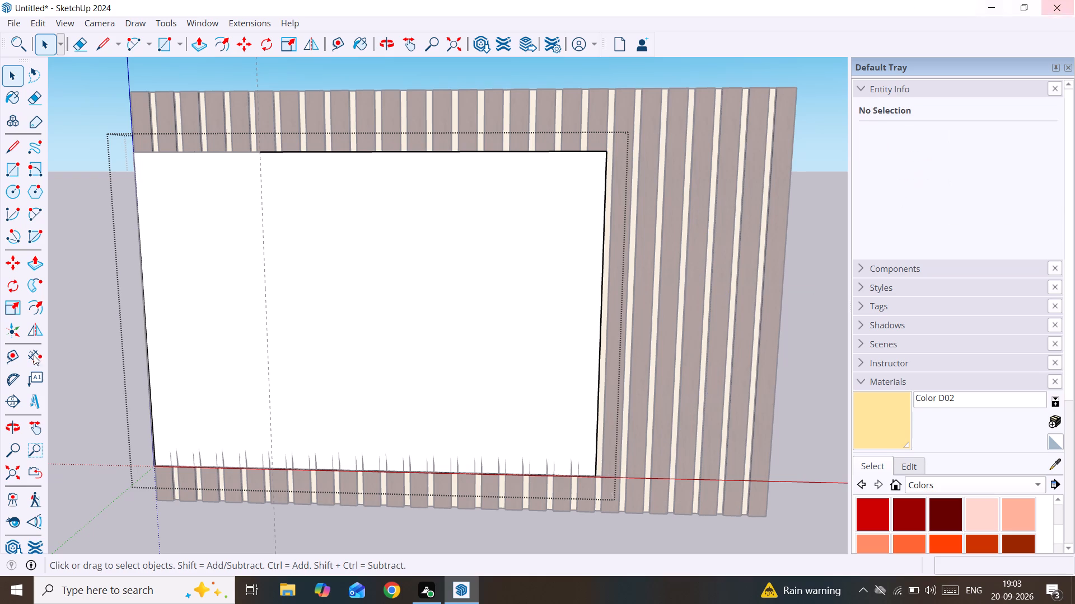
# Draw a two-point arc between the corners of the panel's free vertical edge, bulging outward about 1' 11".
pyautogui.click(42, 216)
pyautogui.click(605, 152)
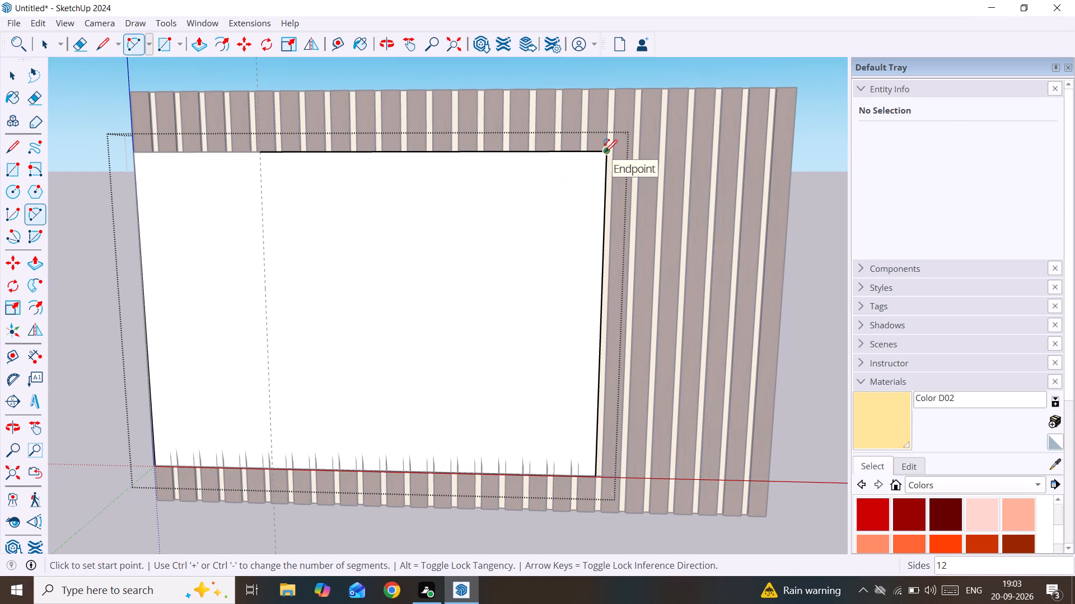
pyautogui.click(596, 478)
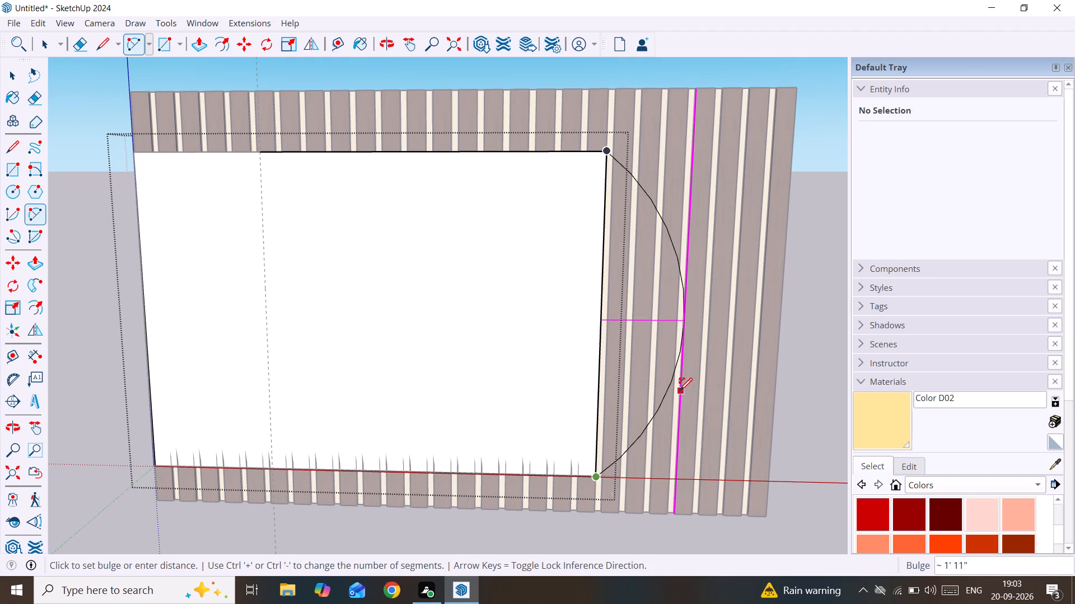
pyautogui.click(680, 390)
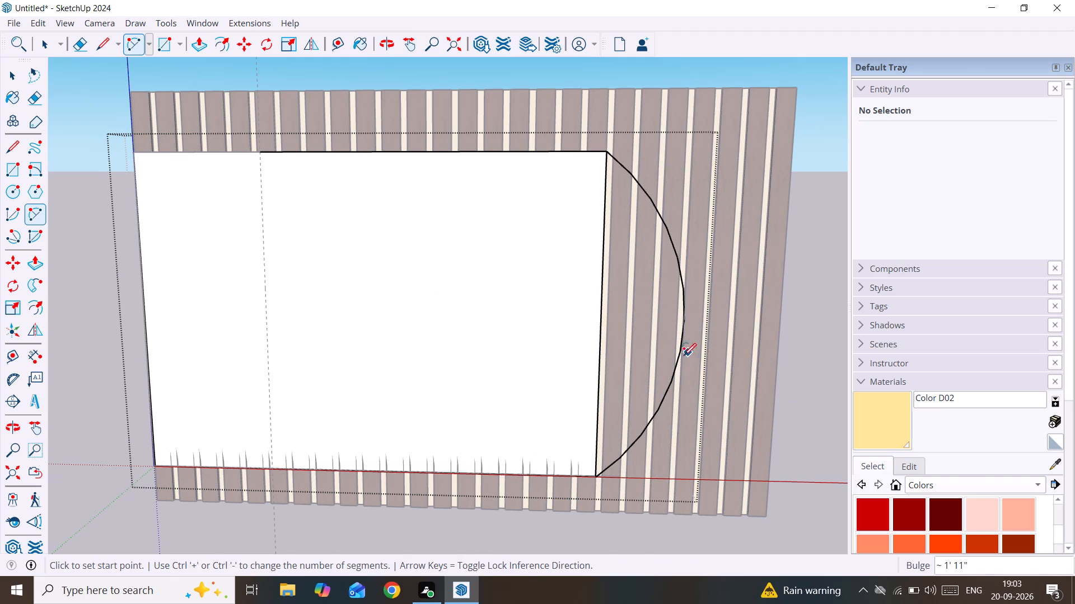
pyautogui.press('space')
# Delete the straight vertical edge separating the panel rectangle from the arc inside the panel group.
pyautogui.click(647, 327)
pyautogui.doubleClick(640, 325)
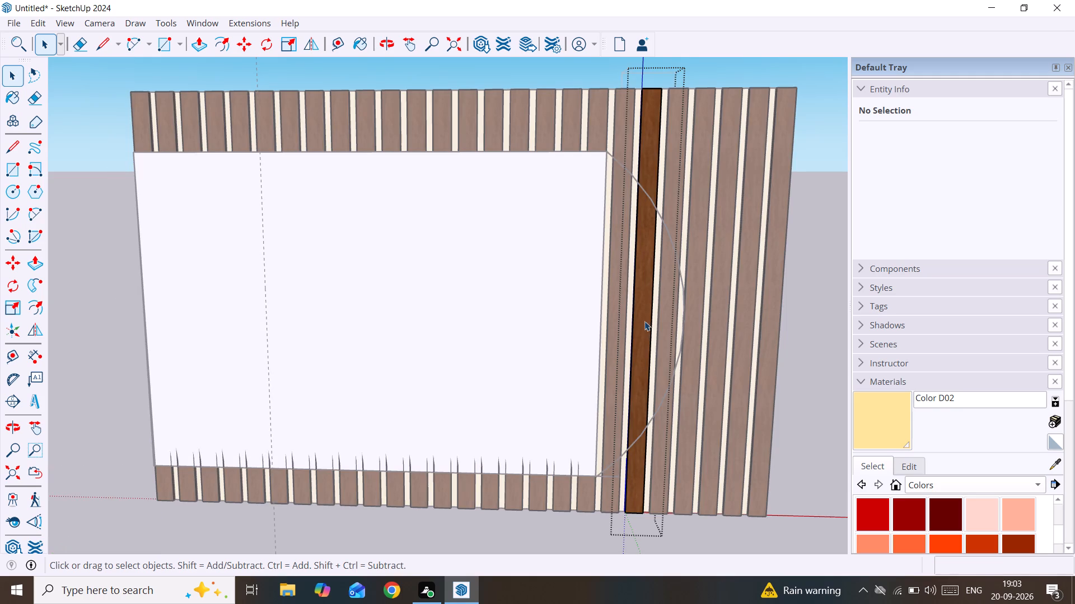
pyautogui.click(821, 299)
pyautogui.doubleClick(559, 272)
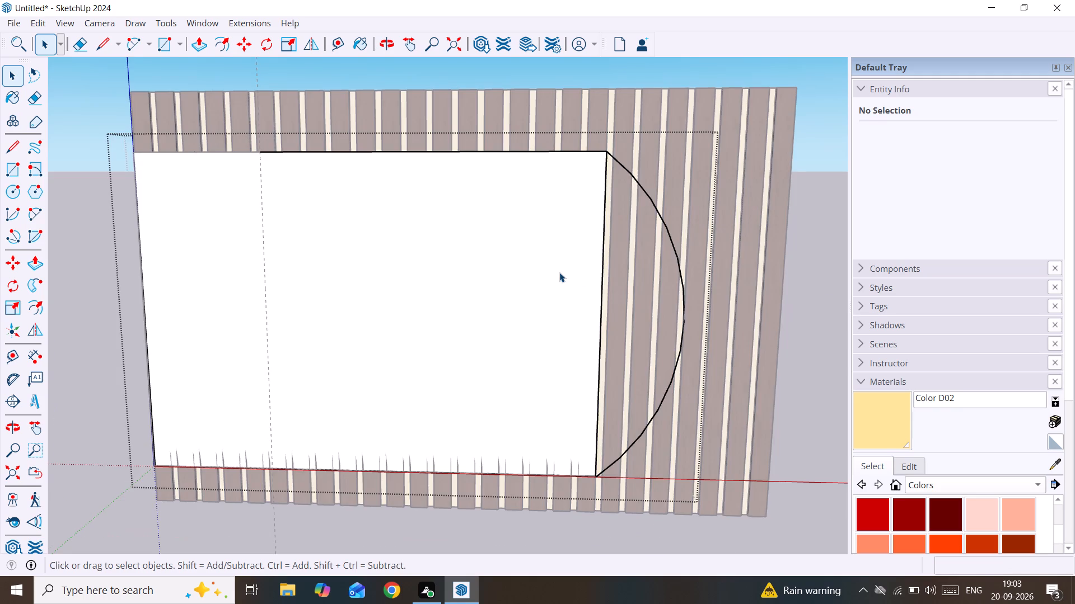
pyautogui.click(615, 256)
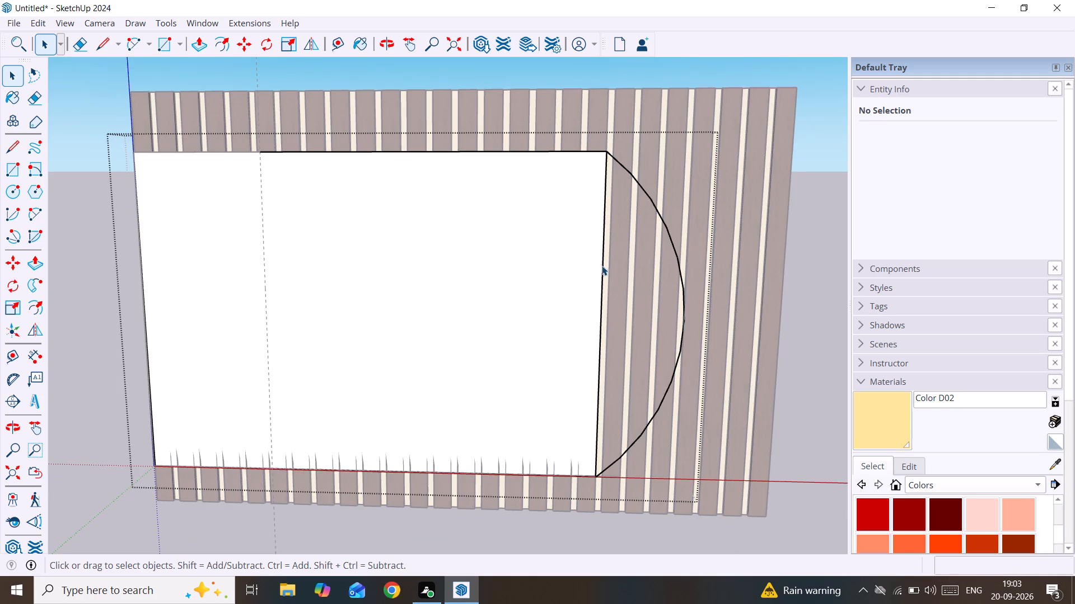
pyautogui.click(601, 268)
pyautogui.press('Delete')
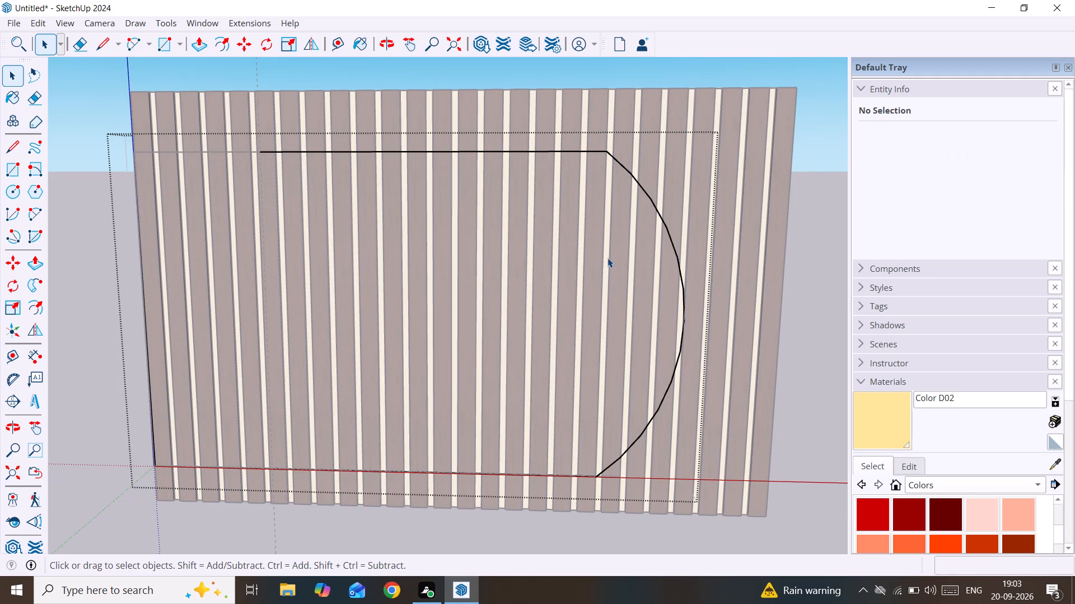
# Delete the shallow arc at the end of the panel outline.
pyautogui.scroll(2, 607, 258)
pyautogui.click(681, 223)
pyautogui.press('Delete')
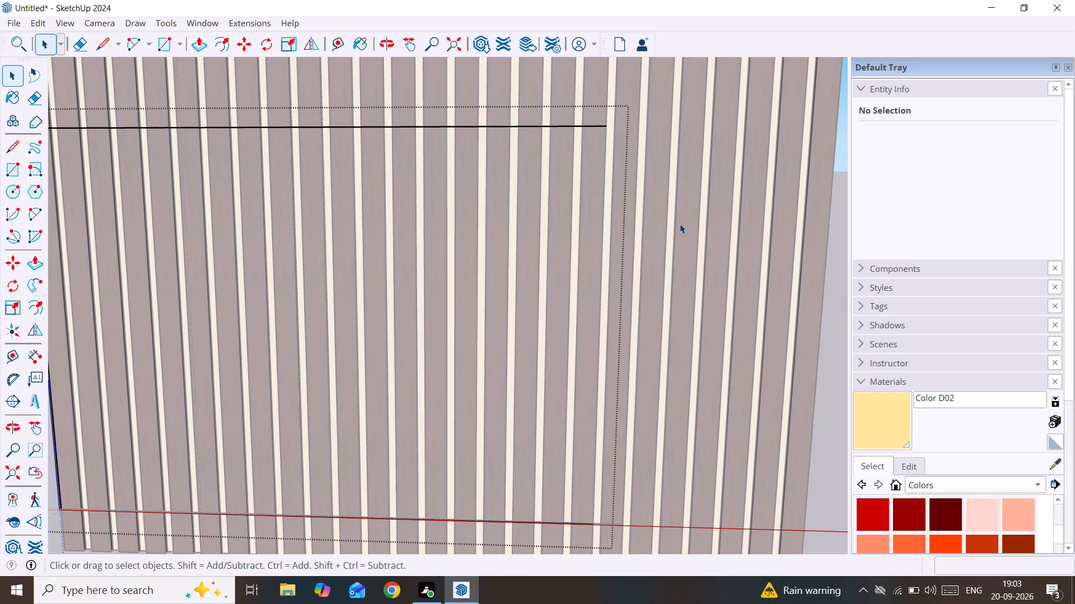
# Draw a two-point arc joining the open ends of the panel's upper and lower edges, bulging outward about 3' 4 5/16".
pyautogui.scroll(-4, 646, 233)
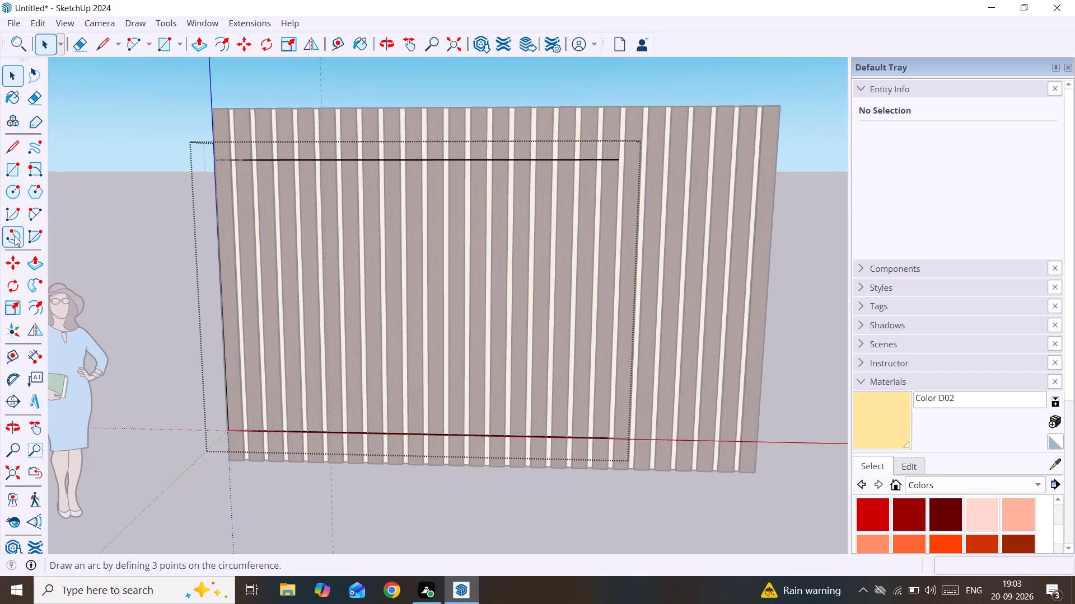
pyautogui.click(38, 215)
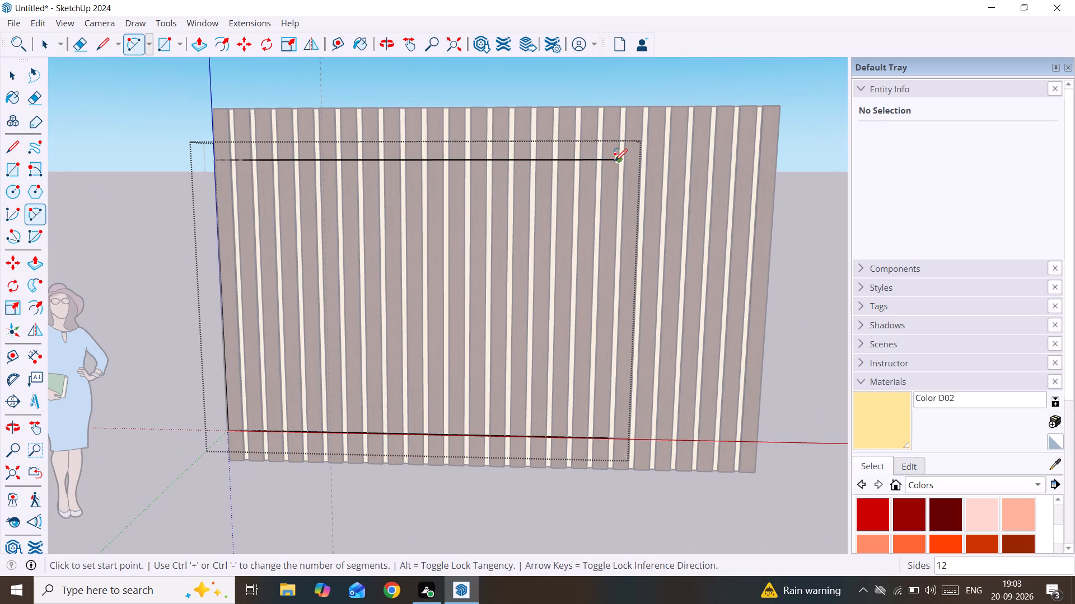
pyautogui.click(617, 162)
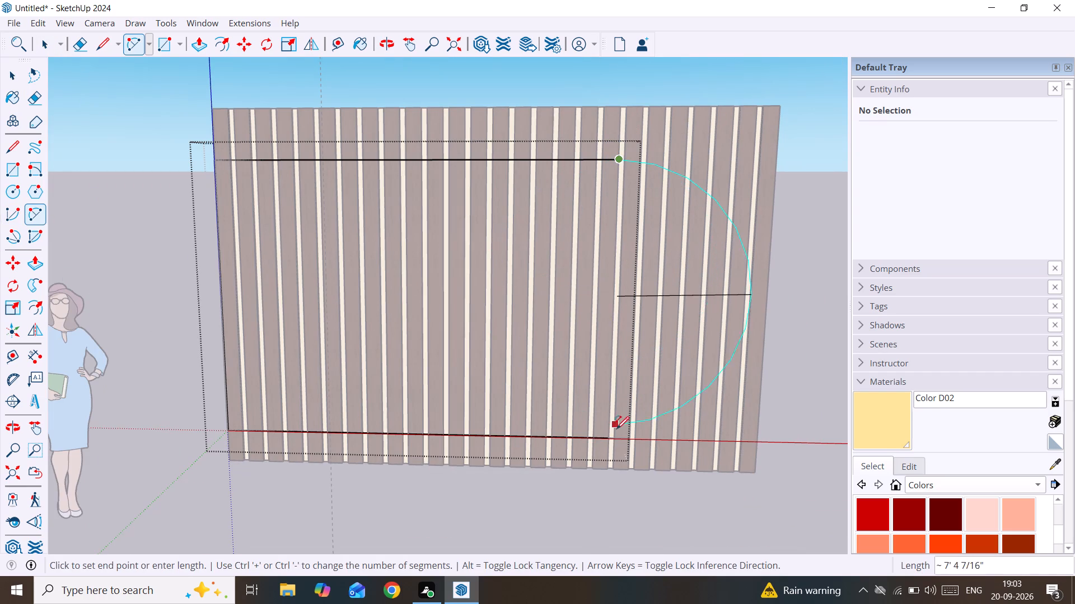
pyautogui.scroll(7, 605, 441)
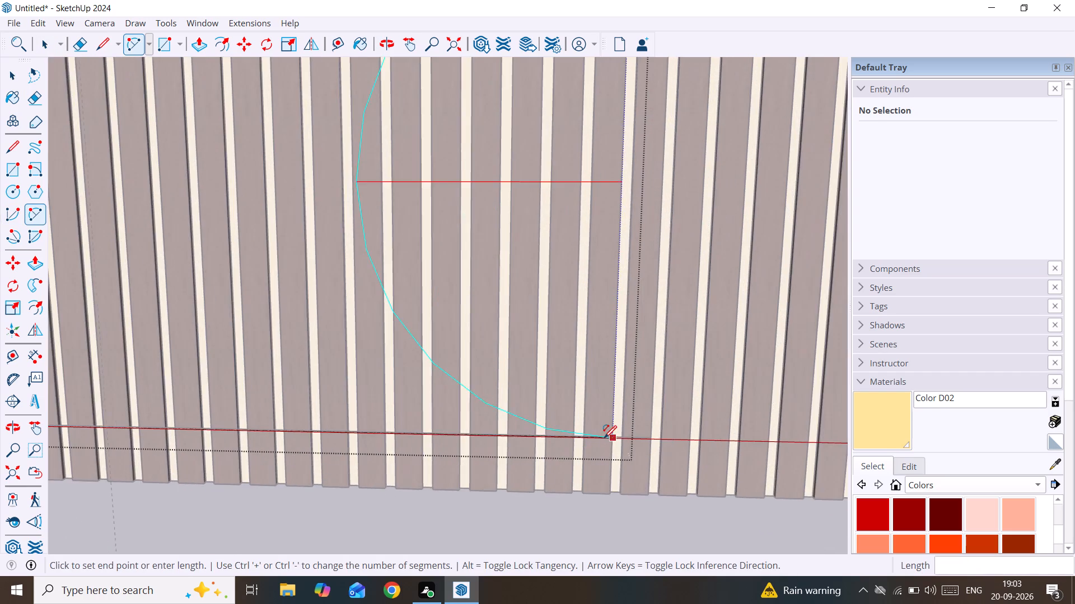
pyautogui.scroll(6, 604, 438)
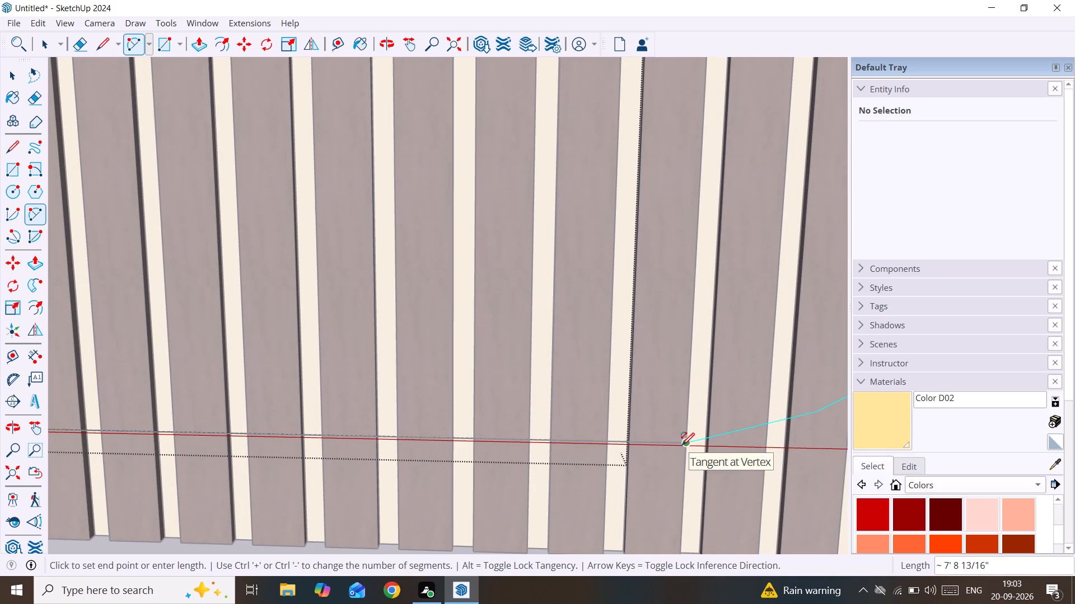
pyautogui.scroll(-9, 683, 445)
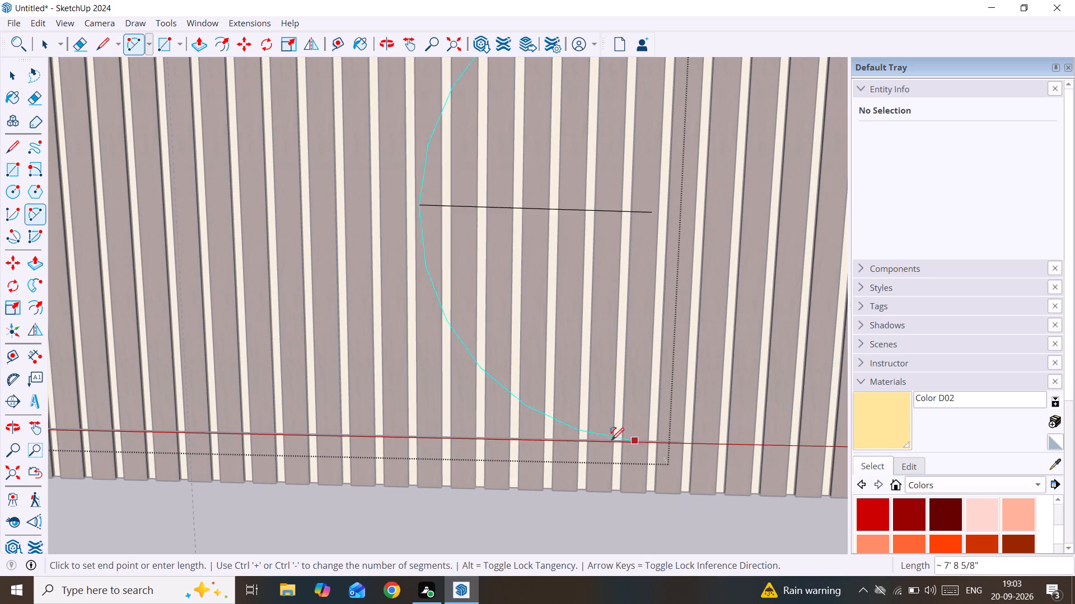
pyautogui.scroll(-4, 628, 430)
pyautogui.scroll(-5, 685, 416)
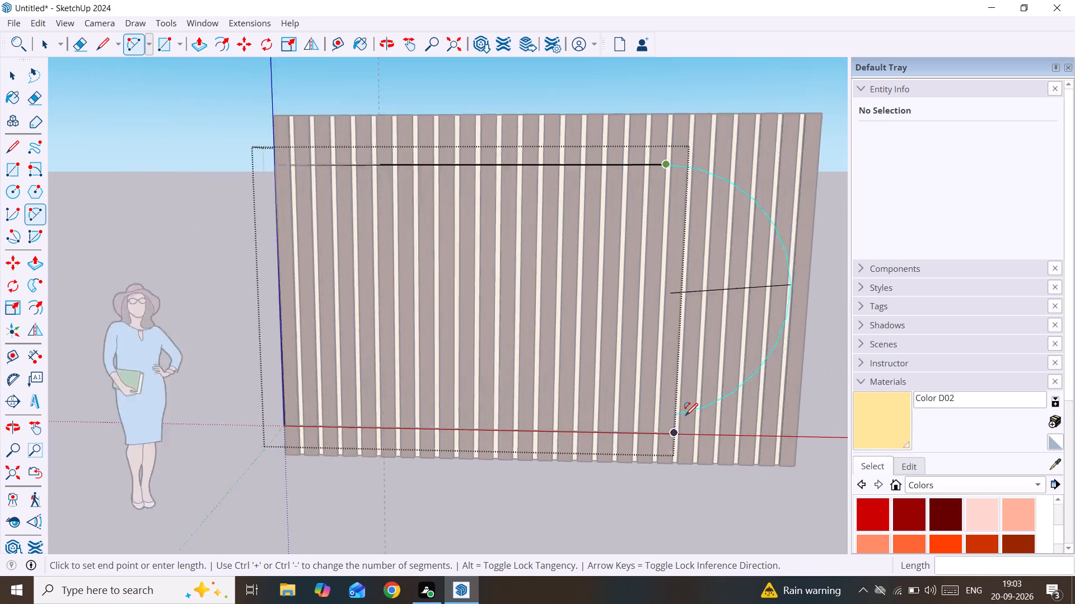
pyautogui.moveTo(691, 413); pyautogui.dragTo(644, 195, button='middle')
pyautogui.scroll(1, 649, 196)
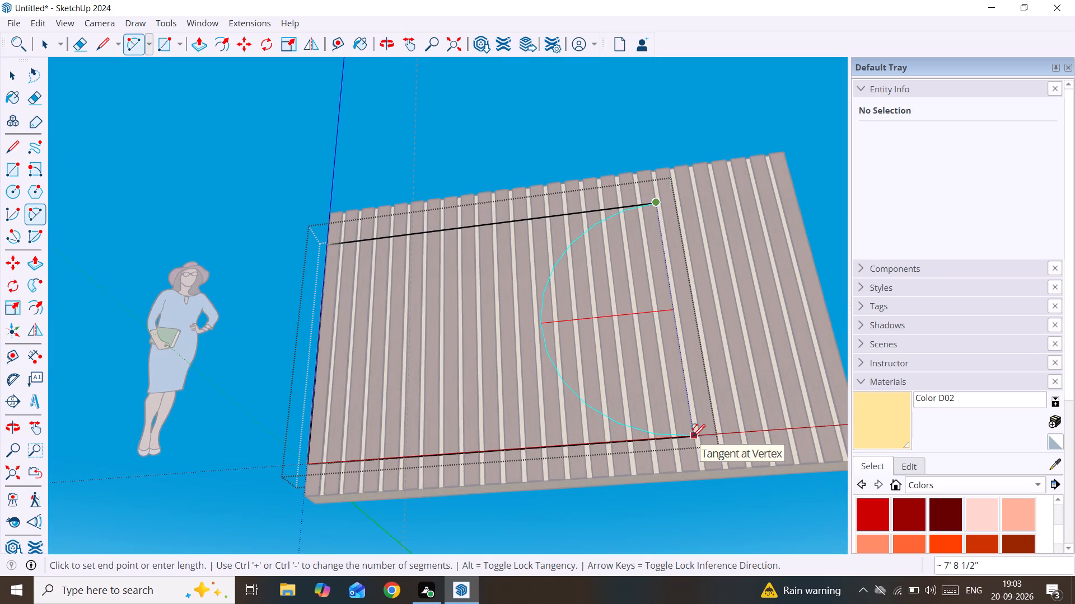
pyautogui.click(693, 437)
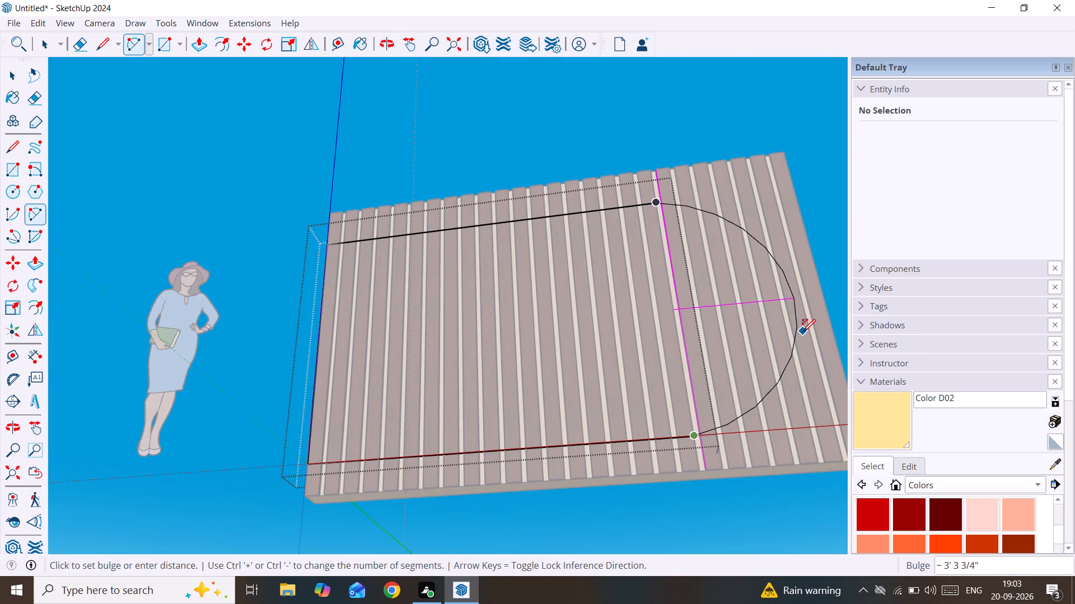
pyautogui.click(804, 332)
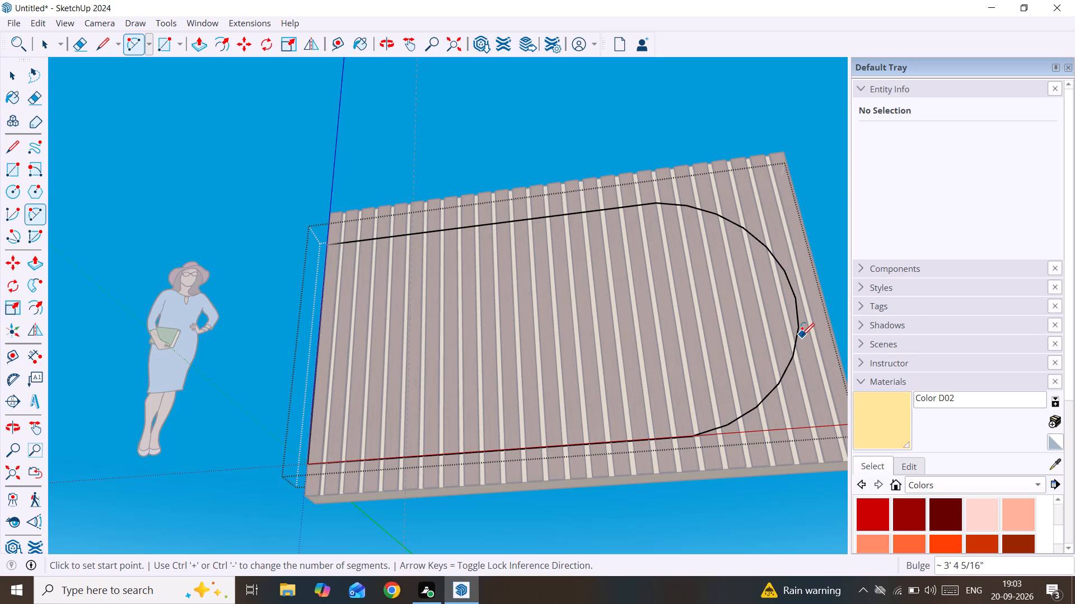
pyautogui.press('space')
# Replace the panel's lower horizontal edge with a new 10' 11" line from the arc's lower end to the starting corner.
pyautogui.click(794, 336)
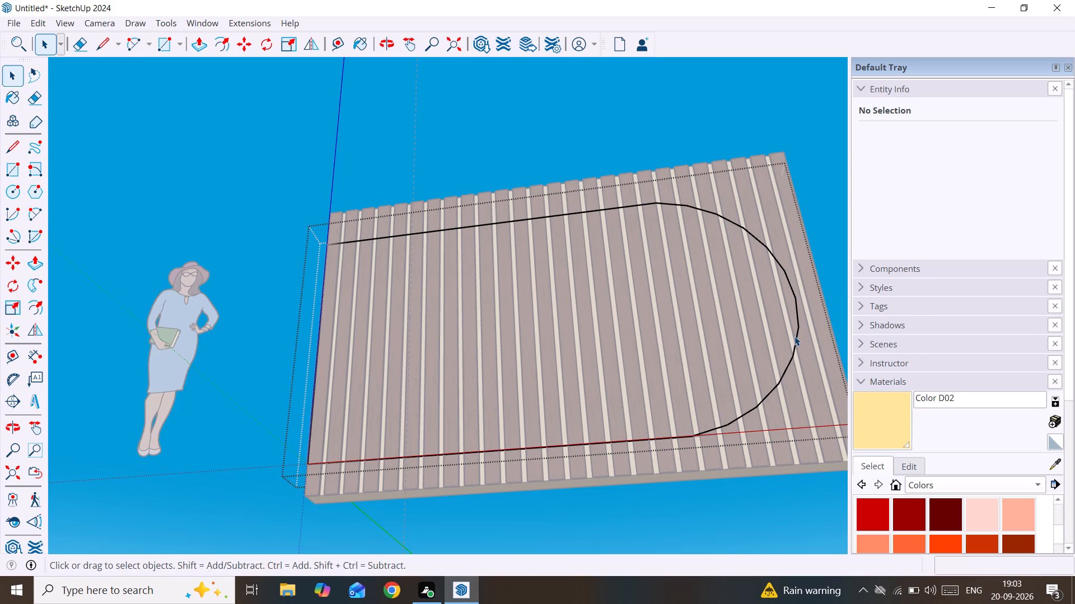
pyautogui.click(796, 338)
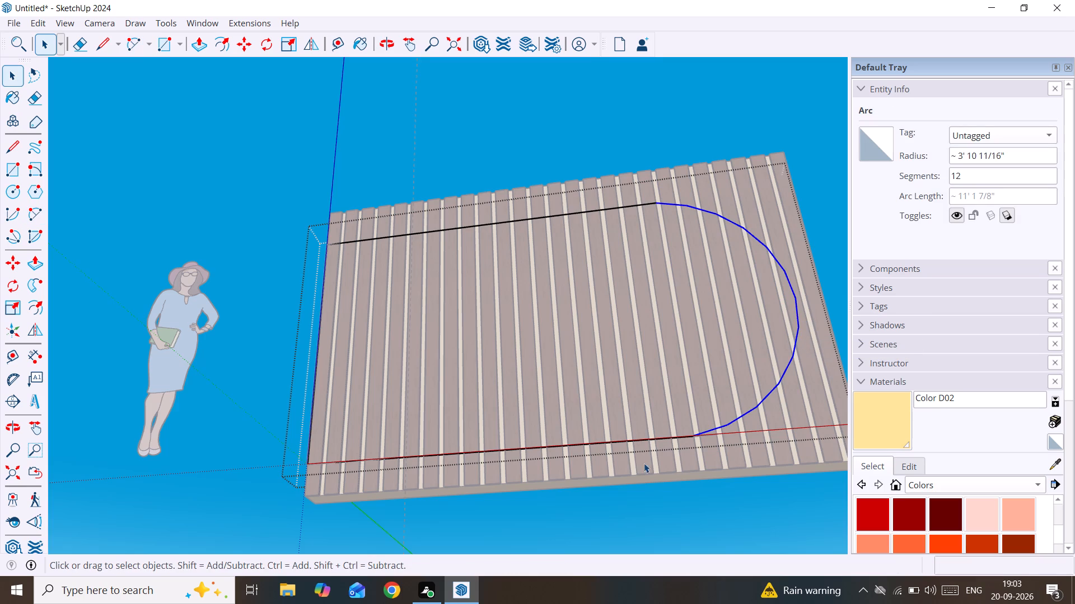
pyautogui.click(652, 439)
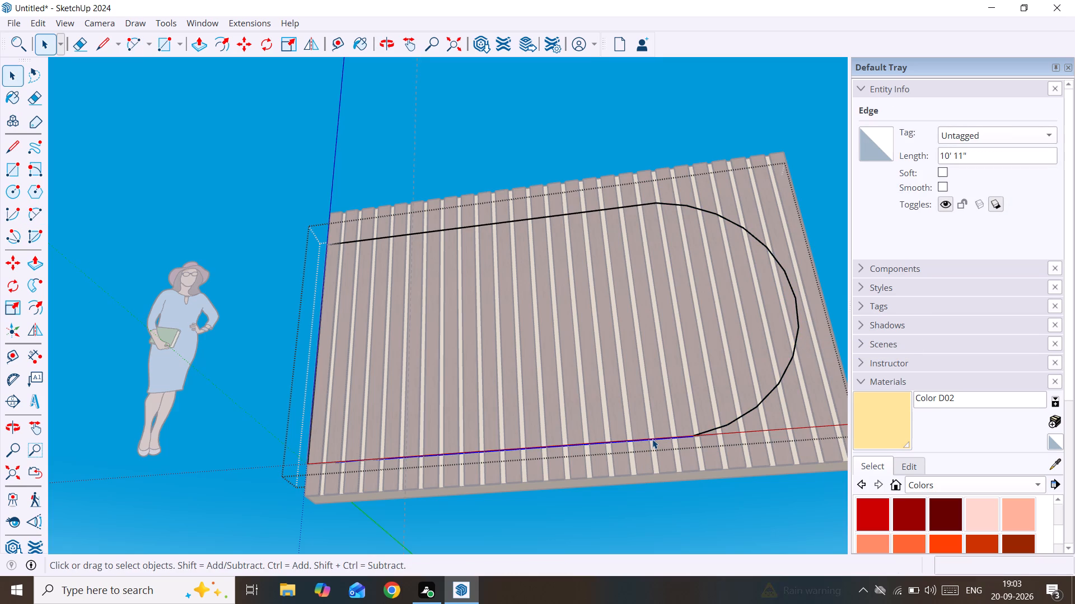
pyautogui.press('Delete')
pyautogui.press('l')
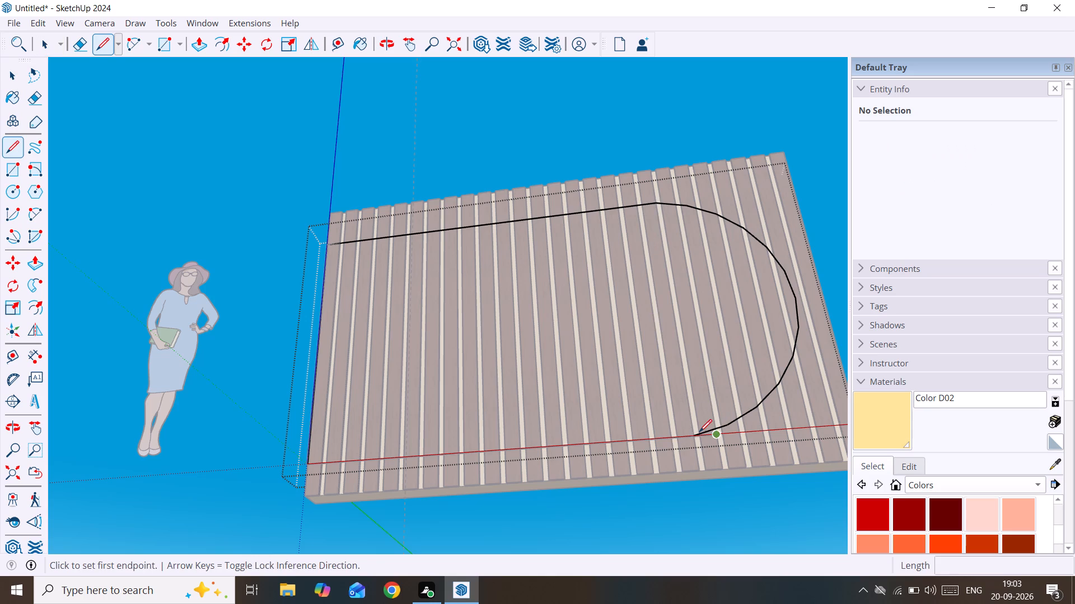
pyautogui.click(694, 435)
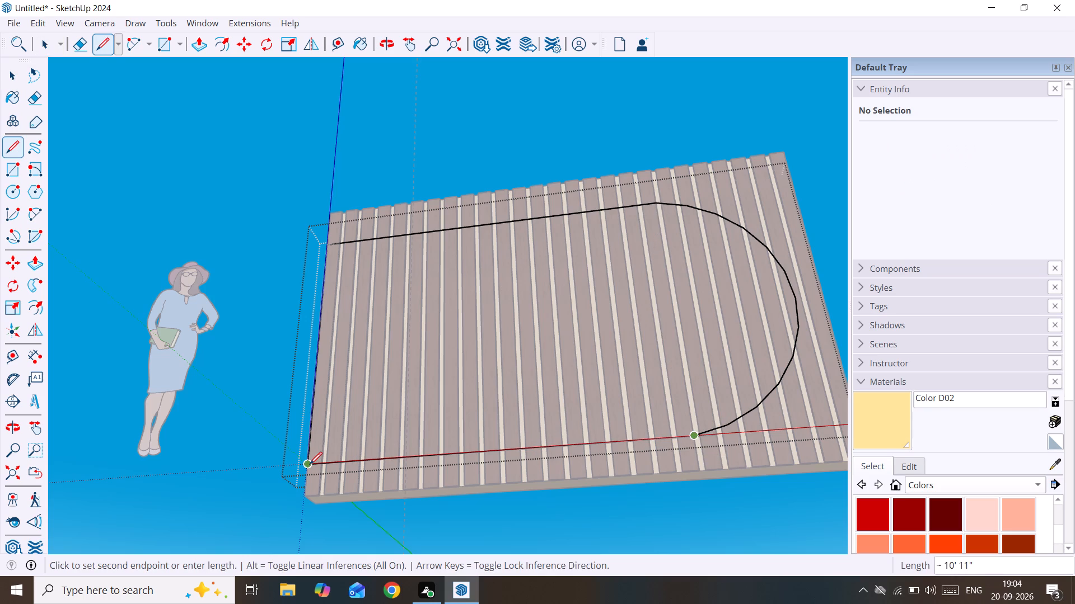
pyautogui.click(307, 466)
pyautogui.press('space')
# Leave the panel group and examine the arc-ended outline against the strip wall from different angles.
pyautogui.scroll(-2, 645, 383)
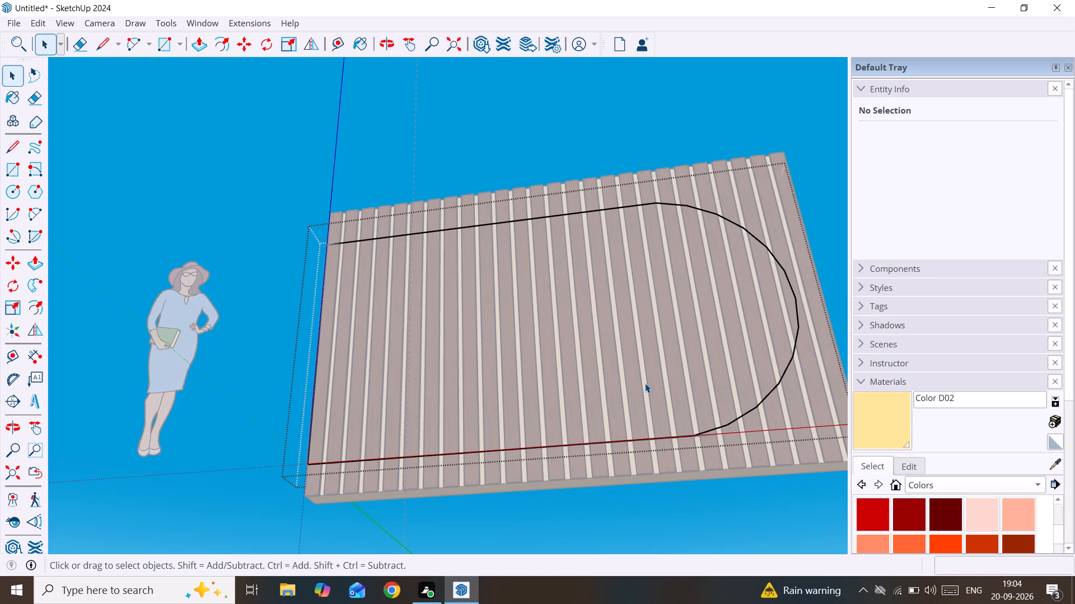
pyautogui.scroll(-3, 645, 383)
pyautogui.moveTo(648, 385); pyautogui.dragTo(673, 470, button='middle')
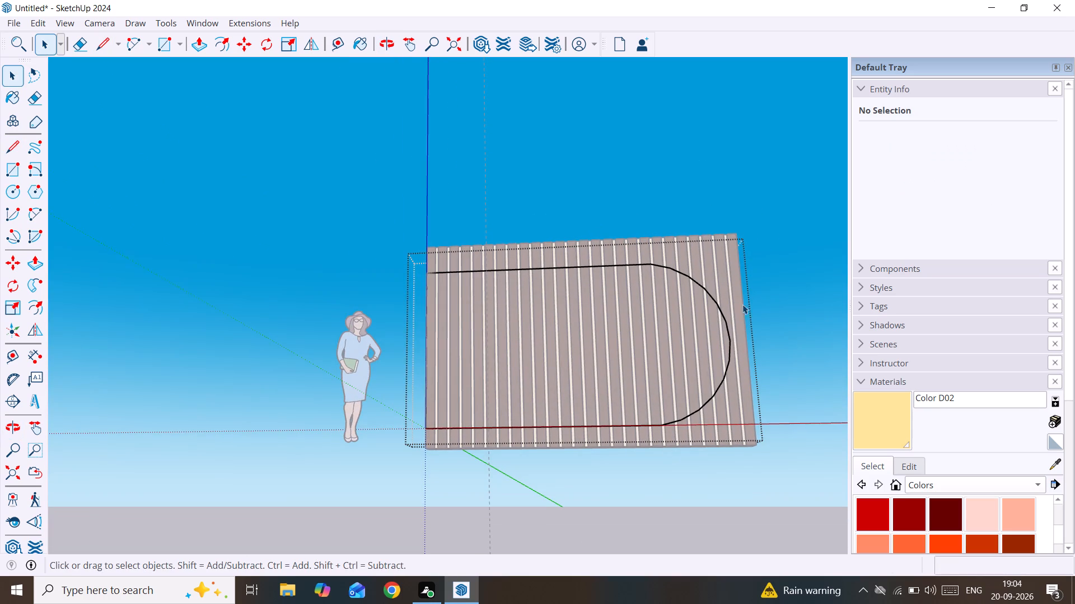
pyautogui.moveTo(427, 355); pyautogui.dragTo(604, 368, button='middle')
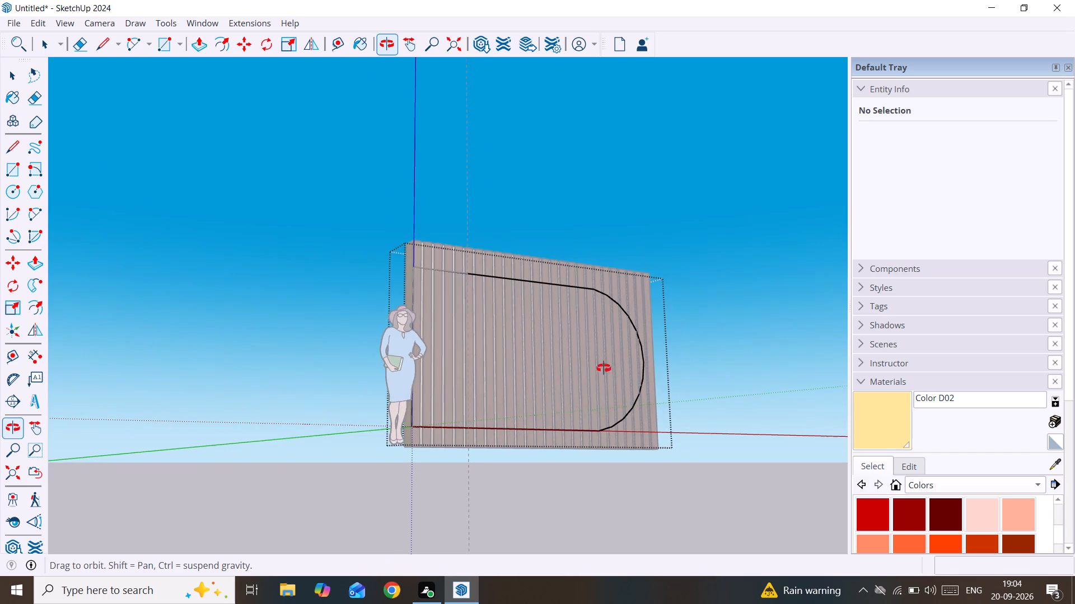
pyautogui.moveTo(604, 368); pyautogui.dragTo(434, 389, button='middle')
pyautogui.click(689, 216)
pyautogui.click(623, 325)
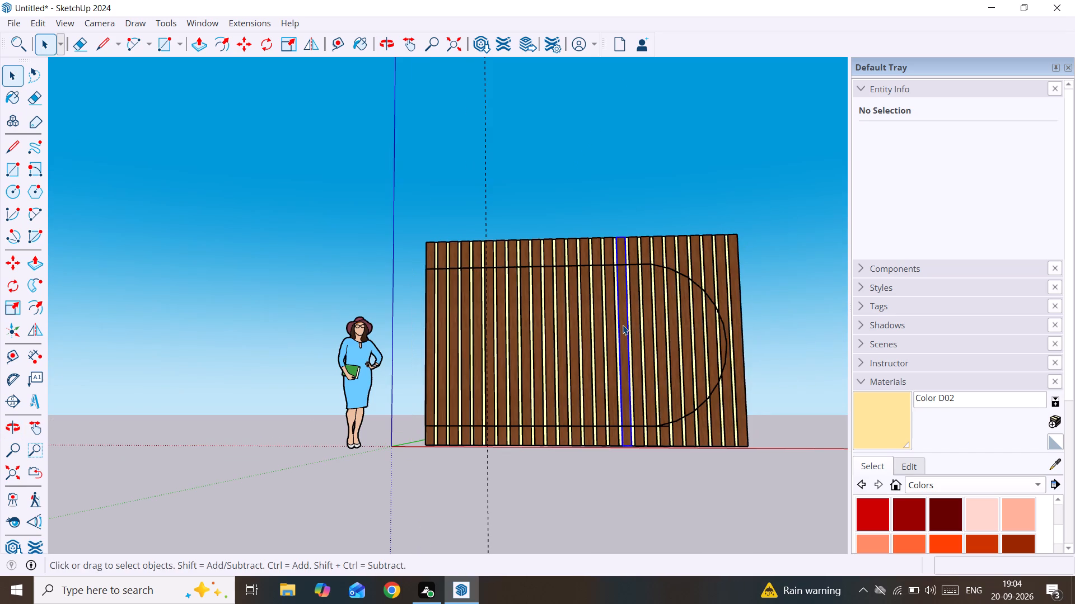
pyautogui.scroll(-3, 672, 207)
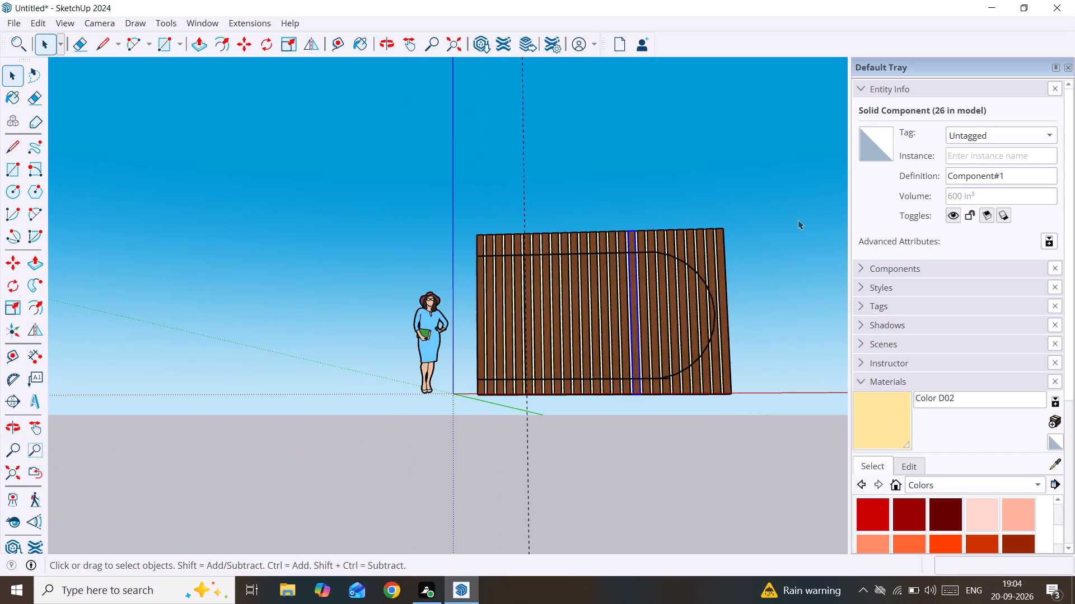
pyautogui.moveTo(787, 223); pyautogui.dragTo(782, 223)
# Draw a trial rectangle of about 7' 5" by 19' 3" on the ground beside the strip wall.
pyautogui.moveTo(750, 270); pyautogui.dragTo(448, 409, button='middle')
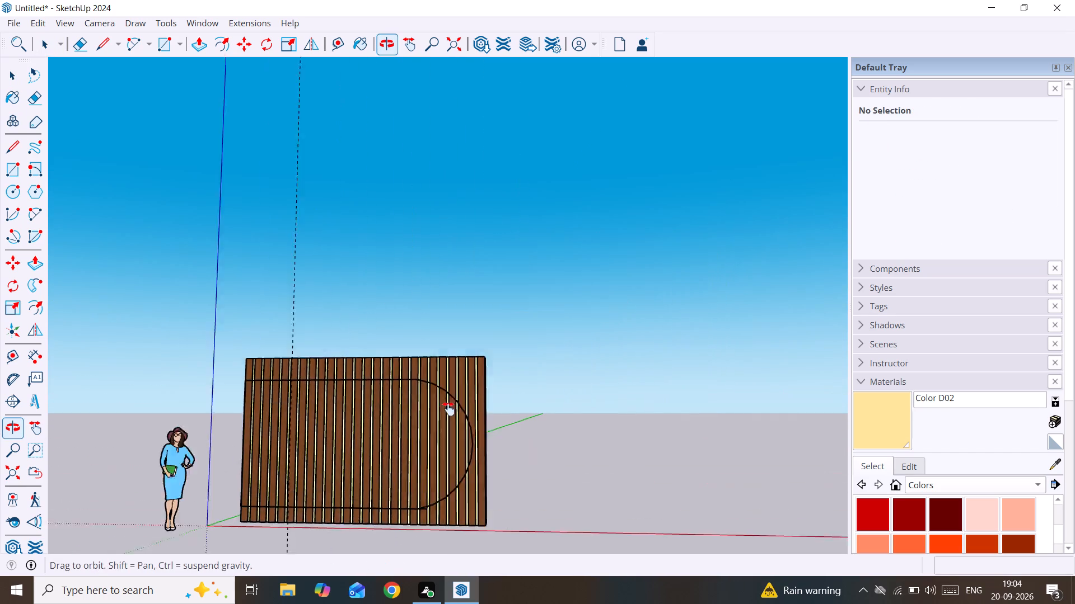
pyautogui.moveTo(448, 409); pyautogui.dragTo(405, 416, button='middle')
pyautogui.scroll(-9, 472, 391)
pyautogui.moveTo(514, 409); pyautogui.dragTo(525, 548, button='middle')
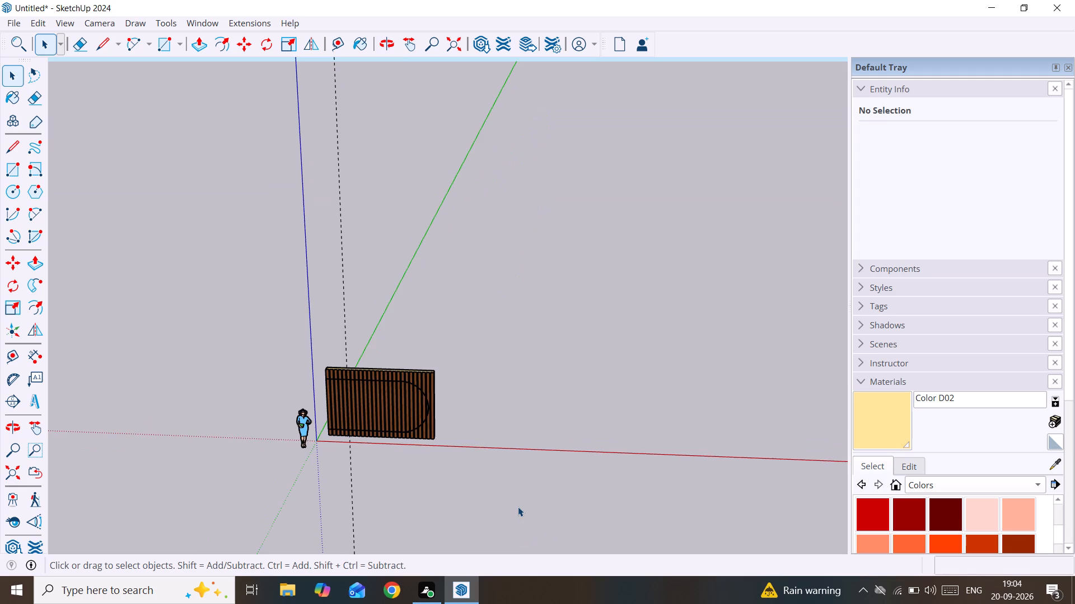
pyautogui.scroll(2, 518, 504)
pyautogui.scroll(3, 516, 437)
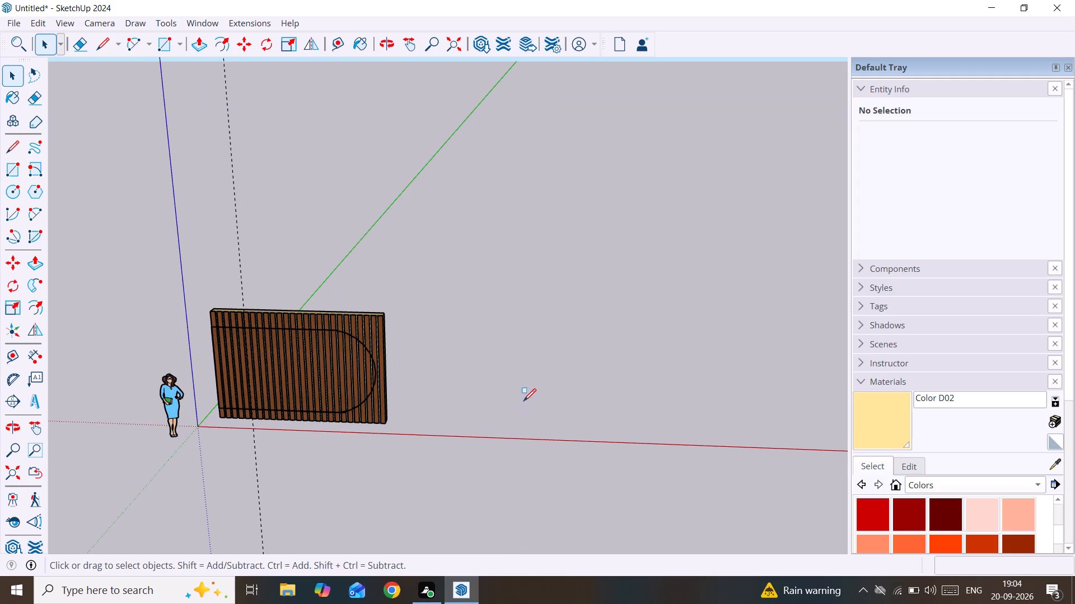
pyautogui.press('r')
pyautogui.click(506, 412)
pyautogui.click(574, 342)
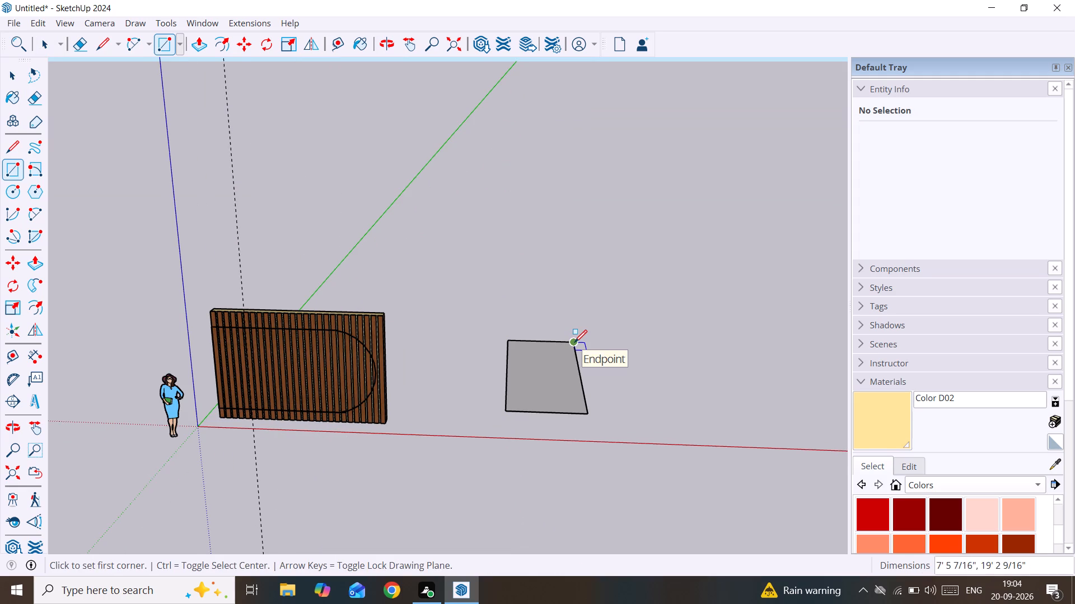
# Draw a two-point arc between the corners of the ground rectangle's far edge, bulging upward.
pyautogui.press('a')
pyautogui.click(509, 341)
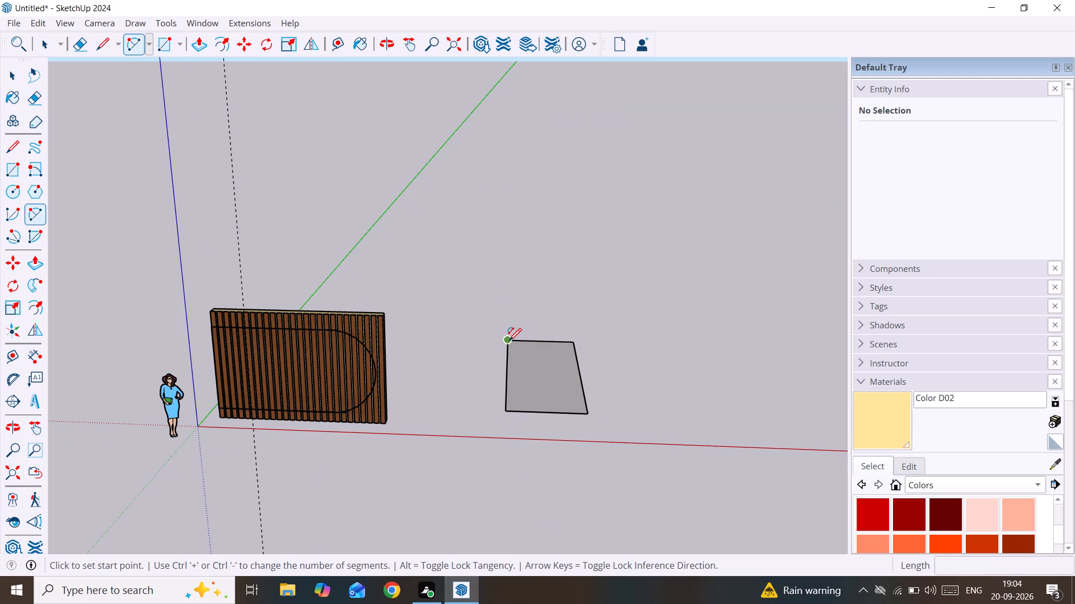
pyautogui.click(572, 342)
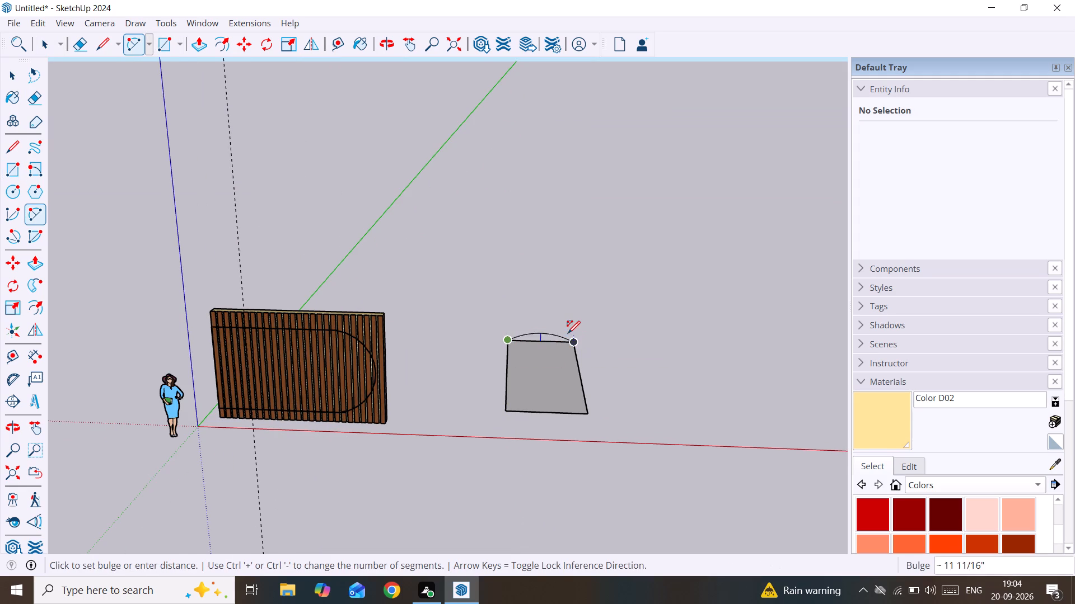
pyautogui.click(566, 325)
pyautogui.press('space')
pyautogui.scroll(2, 541, 380)
pyautogui.moveTo(541, 372); pyautogui.dragTo(529, 351, button='middle')
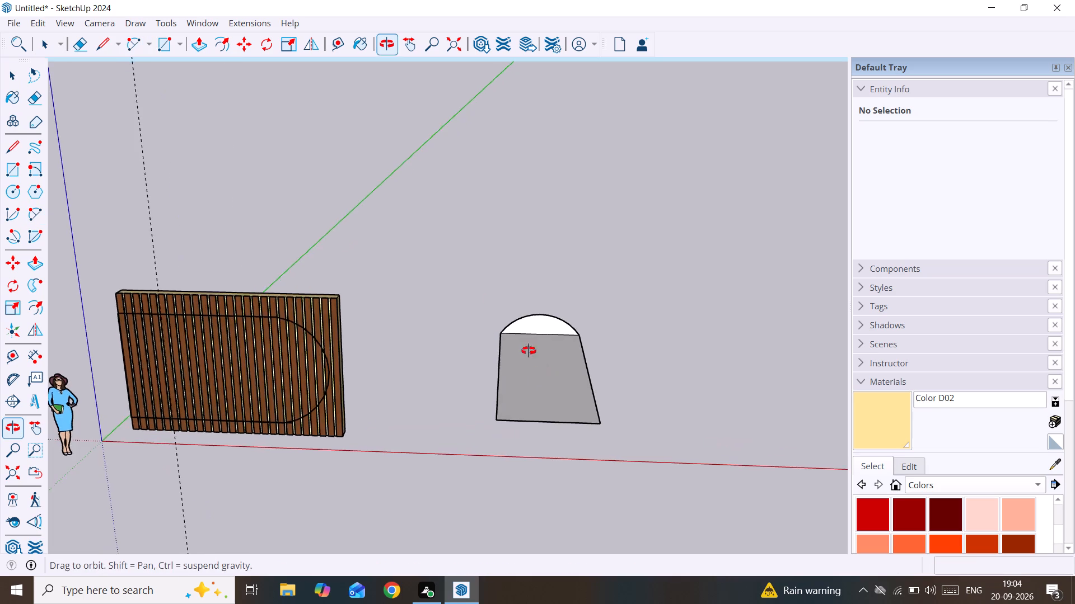
# Open the panel group and examine its arc-ended outline against the strip wall from different angles.
pyautogui.moveTo(529, 351); pyautogui.dragTo(508, 395, button='middle')
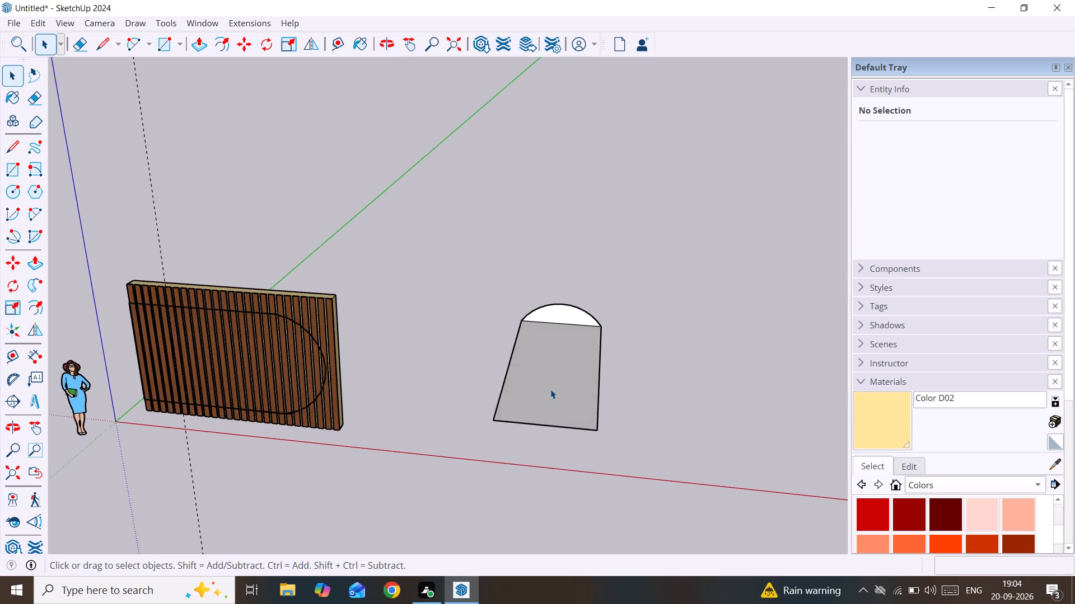
pyautogui.moveTo(555, 389); pyautogui.dragTo(641, 355, button='middle')
pyautogui.scroll(2, 315, 371)
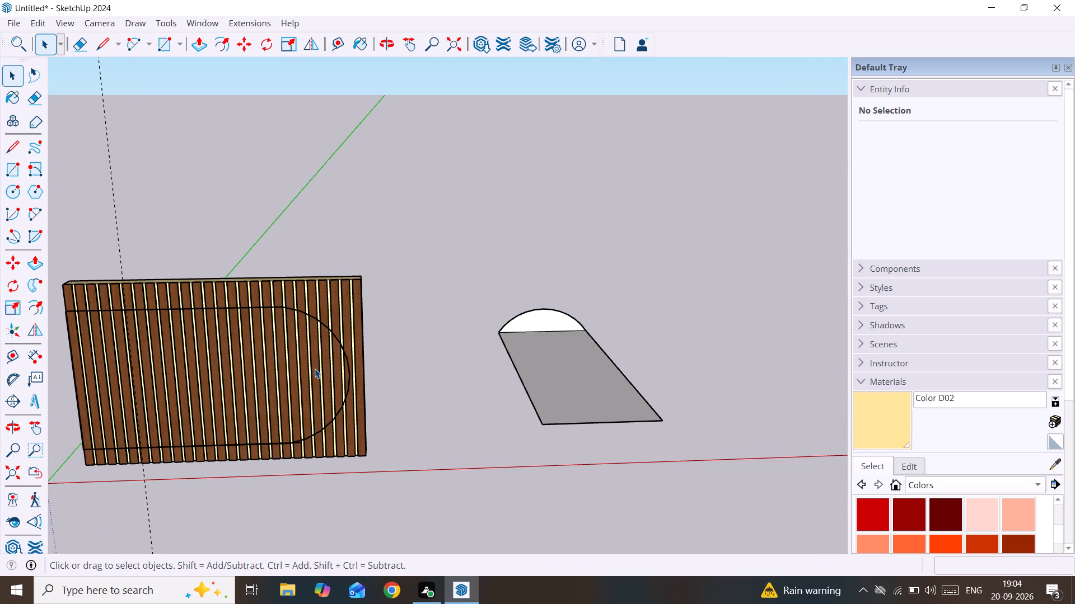
pyautogui.keyDown('shift'); pyautogui.moveTo(315, 369); pyautogui.dragTo(534, 381, button='middle'); pyautogui.keyUp('shift')
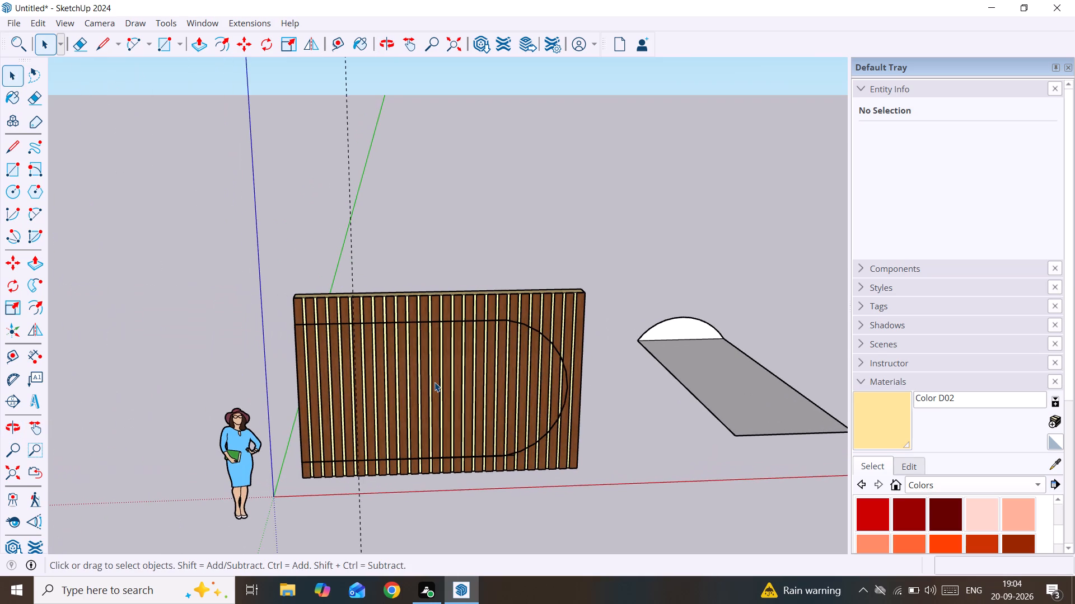
pyautogui.scroll(2, 434, 382)
pyautogui.scroll(3, 489, 358)
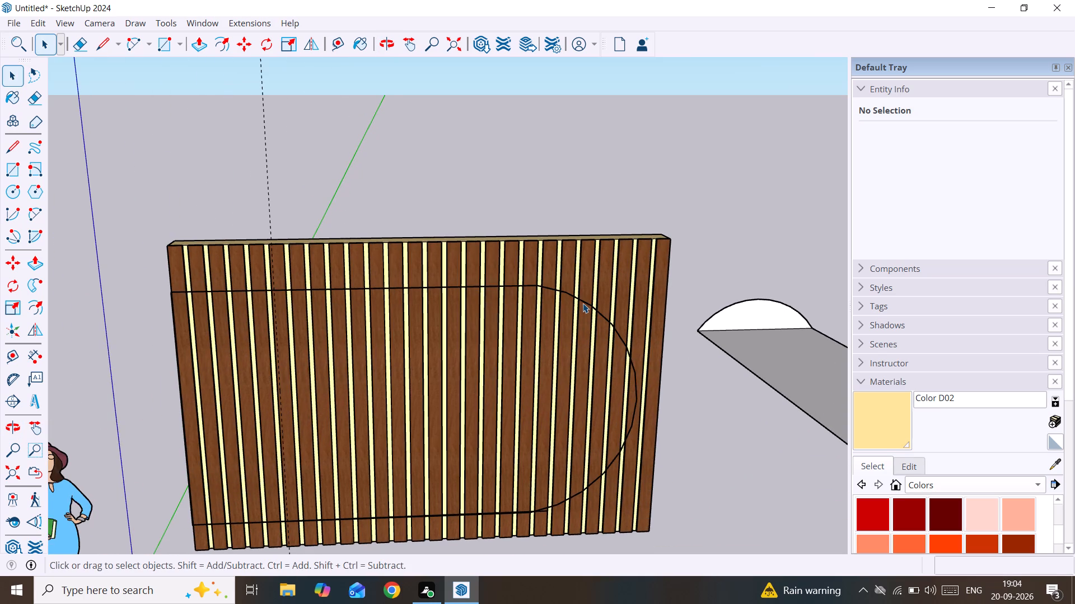
pyautogui.click(583, 303)
pyautogui.doubleClick(583, 303)
pyautogui.doubleClick(537, 344)
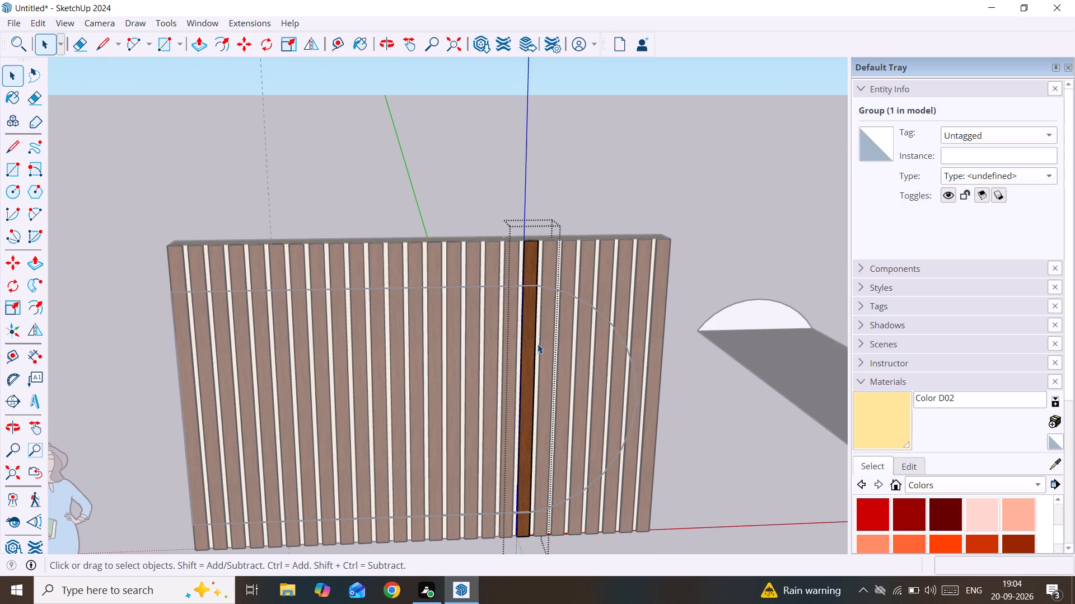
pyautogui.click(682, 232)
pyautogui.click(249, 464)
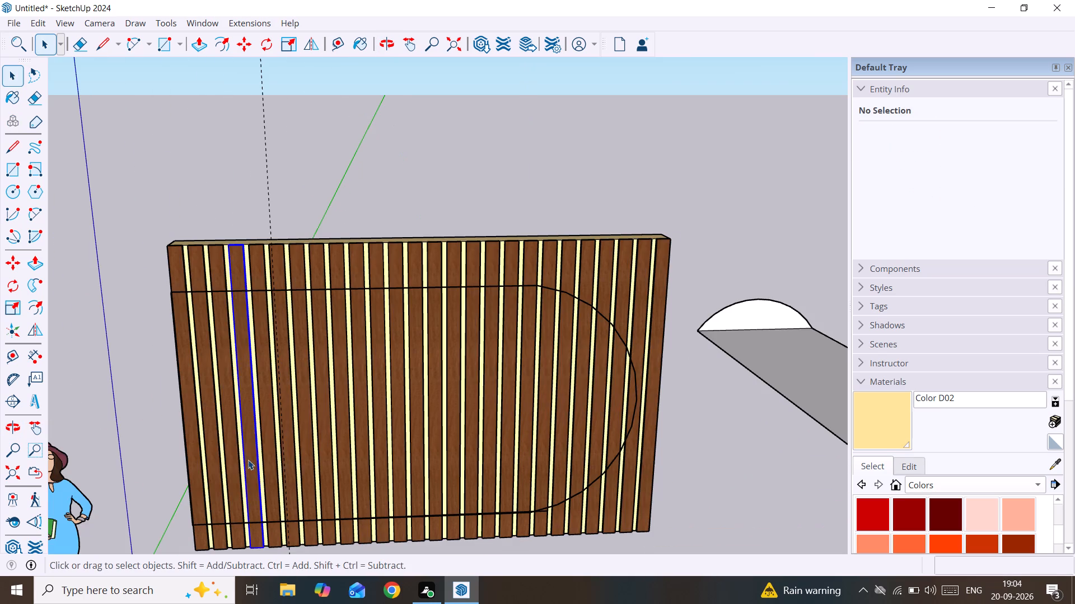
pyautogui.click(248, 460)
pyautogui.doubleClick(613, 329)
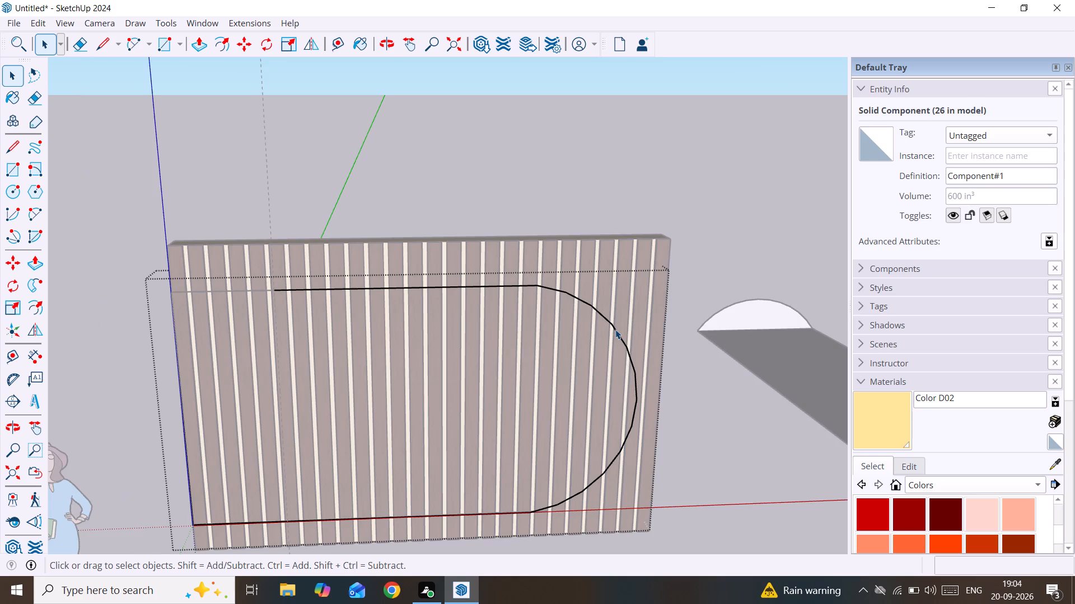
pyautogui.moveTo(375, 455); pyautogui.dragTo(580, 334, button='middle')
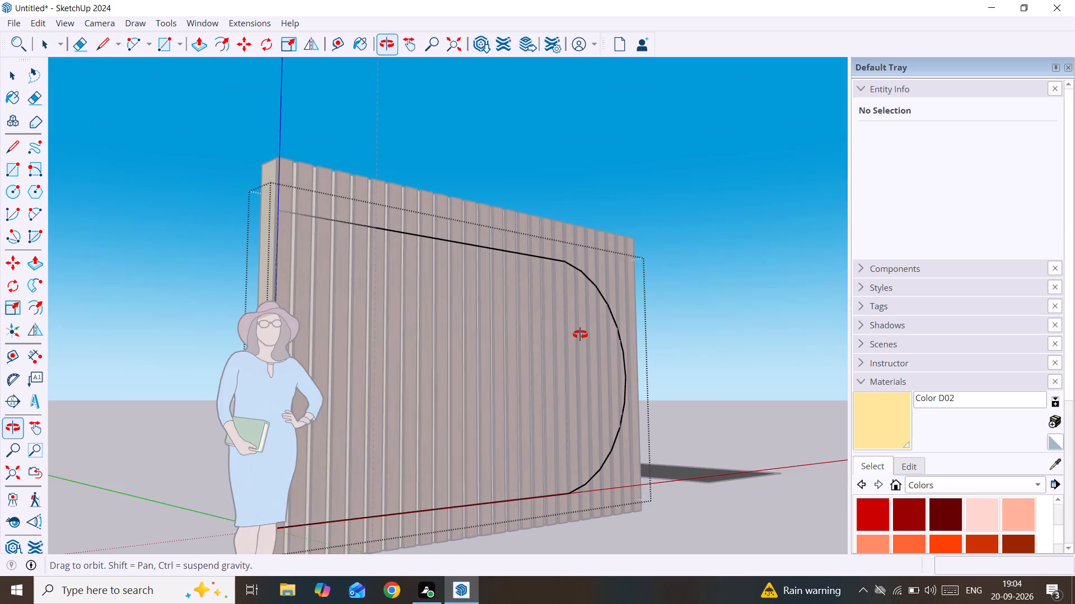
pyautogui.moveTo(580, 334); pyautogui.dragTo(550, 351, button='middle')
pyautogui.scroll(-4, 550, 351)
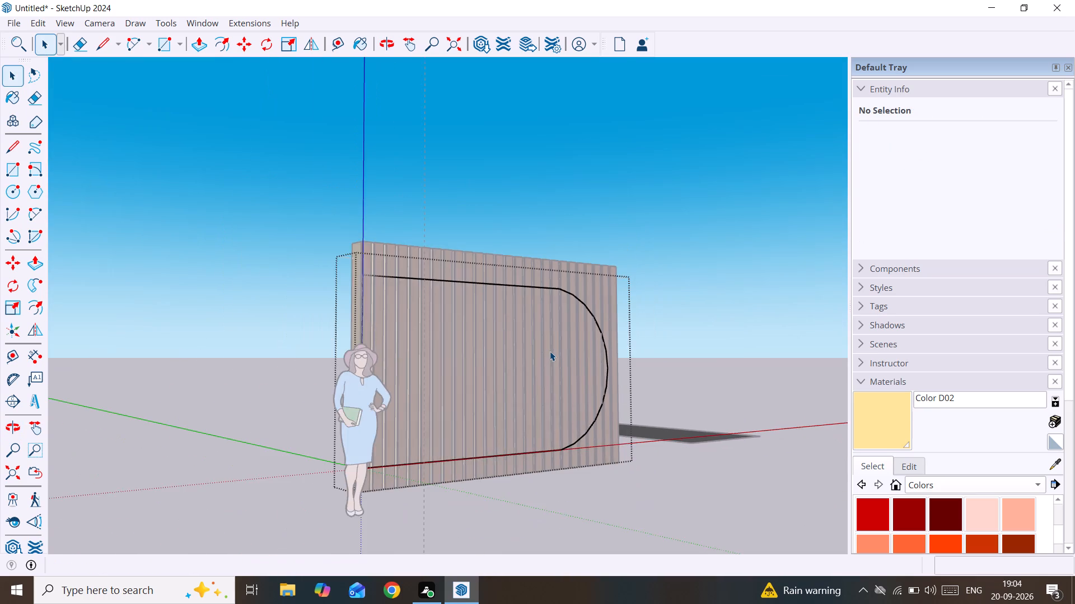
pyautogui.scroll(-2, 550, 351)
pyautogui.moveTo(551, 355); pyautogui.dragTo(293, 378, button='middle')
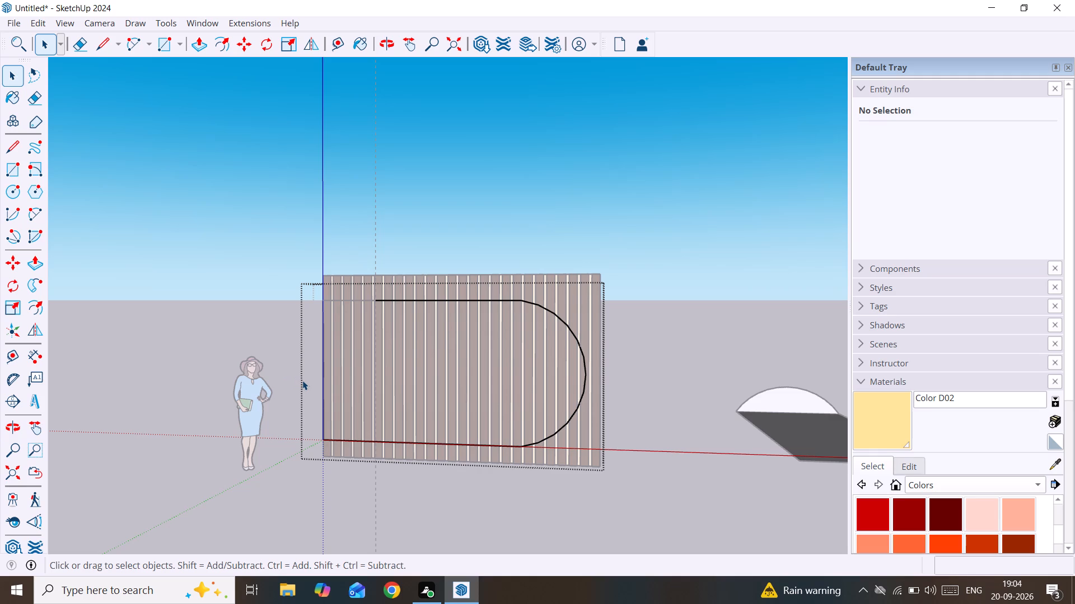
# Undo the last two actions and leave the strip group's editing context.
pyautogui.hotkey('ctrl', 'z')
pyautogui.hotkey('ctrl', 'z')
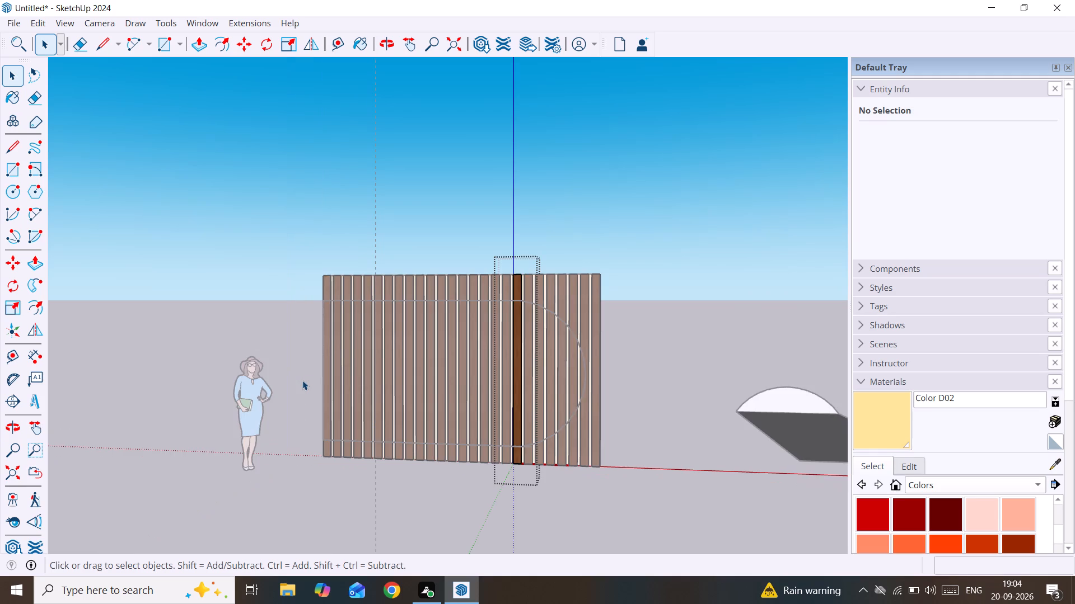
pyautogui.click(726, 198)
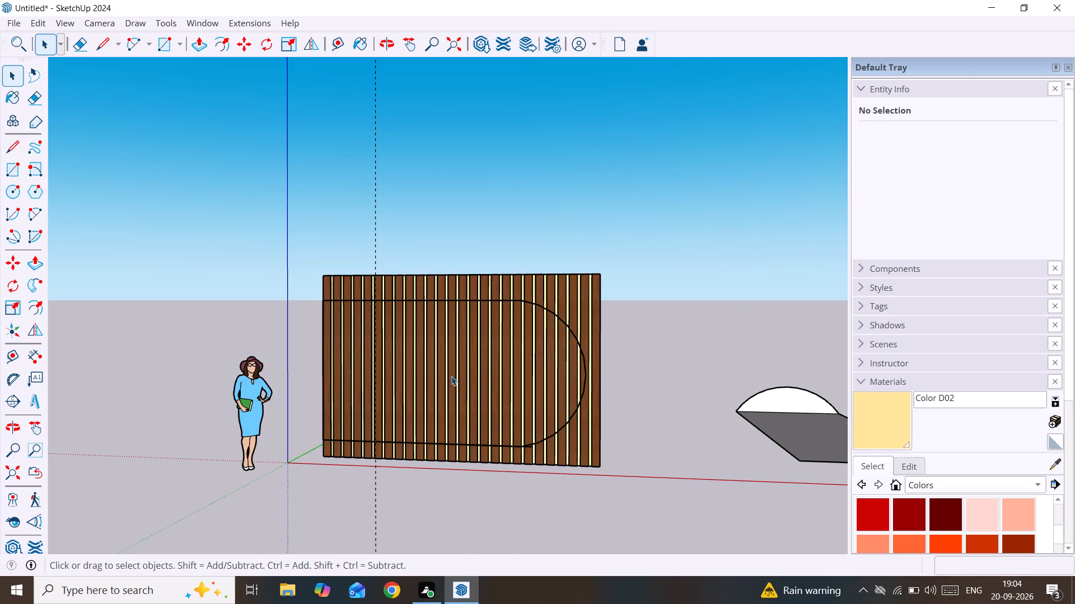
# Reopen the panel group and delete its entire arc-ended outline, including the arc and all the straight edges.
pyautogui.doubleClick(445, 364)
pyautogui.click(625, 319)
pyautogui.doubleClick(582, 349)
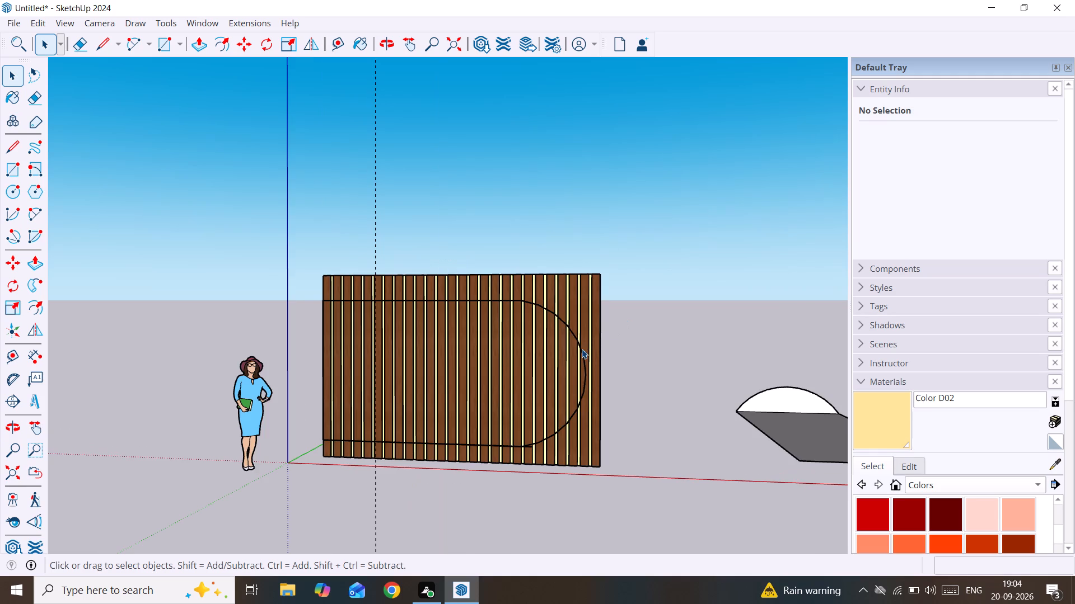
pyautogui.tripleClick(577, 351)
pyautogui.doubleClick(627, 300)
pyautogui.doubleClick(533, 301)
pyautogui.scroll(2, 492, 346)
pyautogui.moveTo(267, 269); pyautogui.dragTo(491, 466)
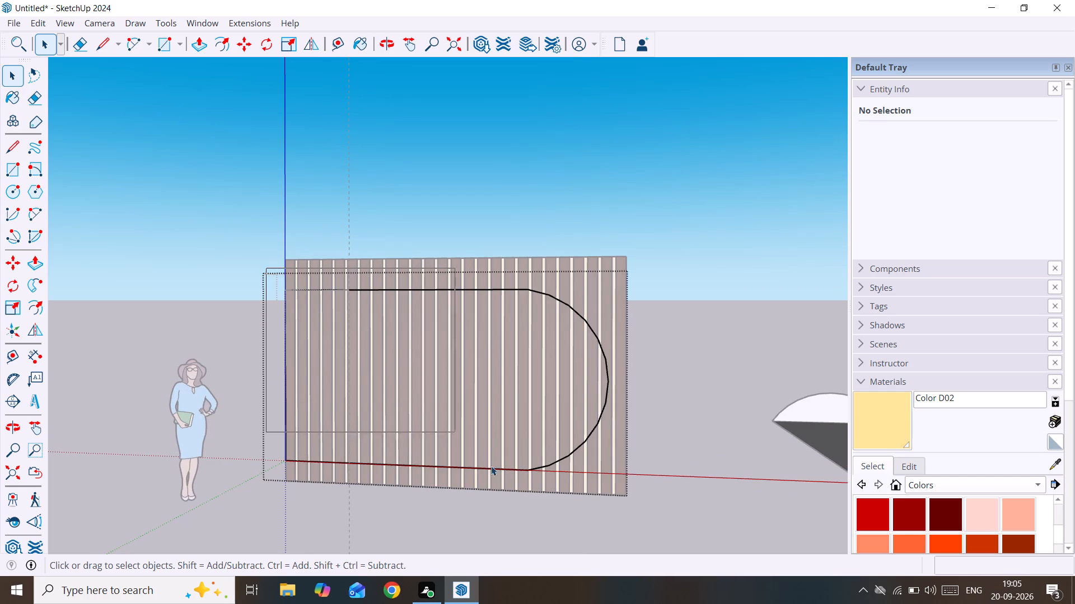
pyautogui.moveTo(491, 466); pyautogui.dragTo(600, 495)
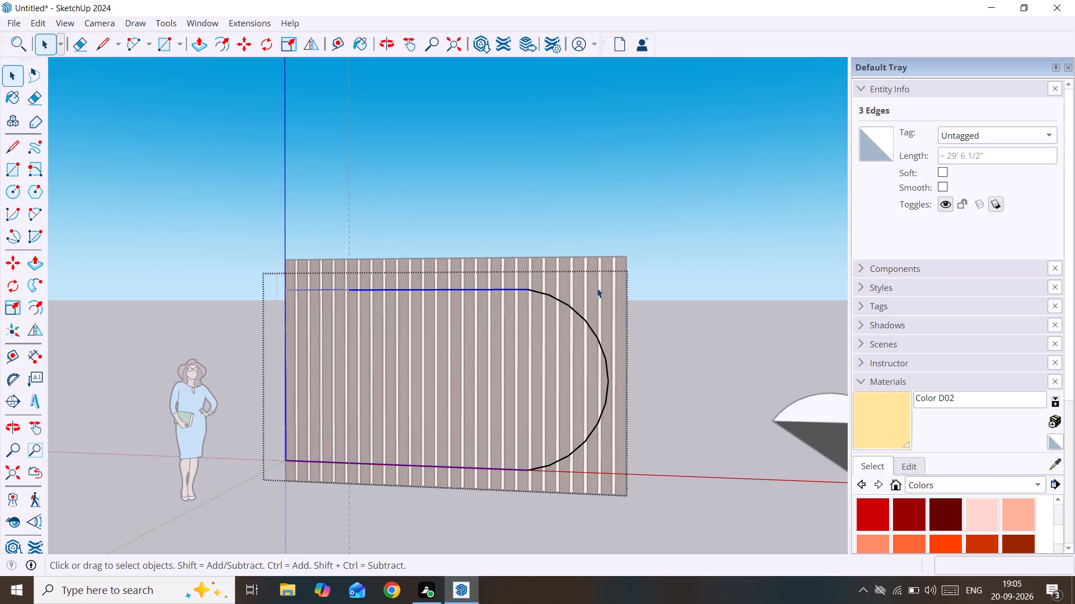
pyautogui.moveTo(633, 303); pyautogui.dragTo(399, 539)
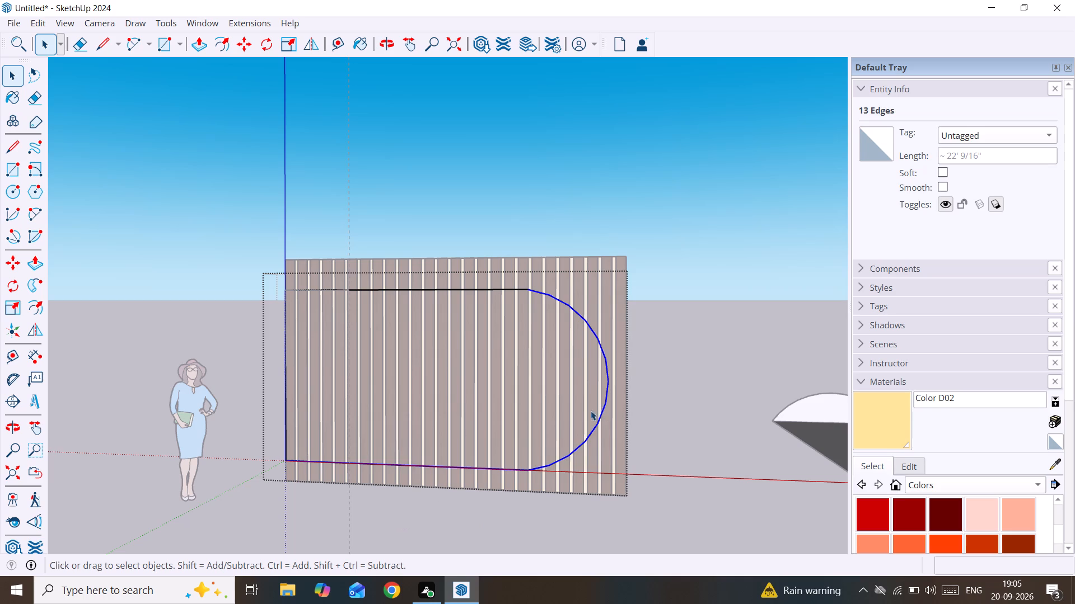
pyautogui.moveTo(597, 340); pyautogui.dragTo(31, 518)
pyautogui.moveTo(677, 206); pyautogui.dragTo(121, 456)
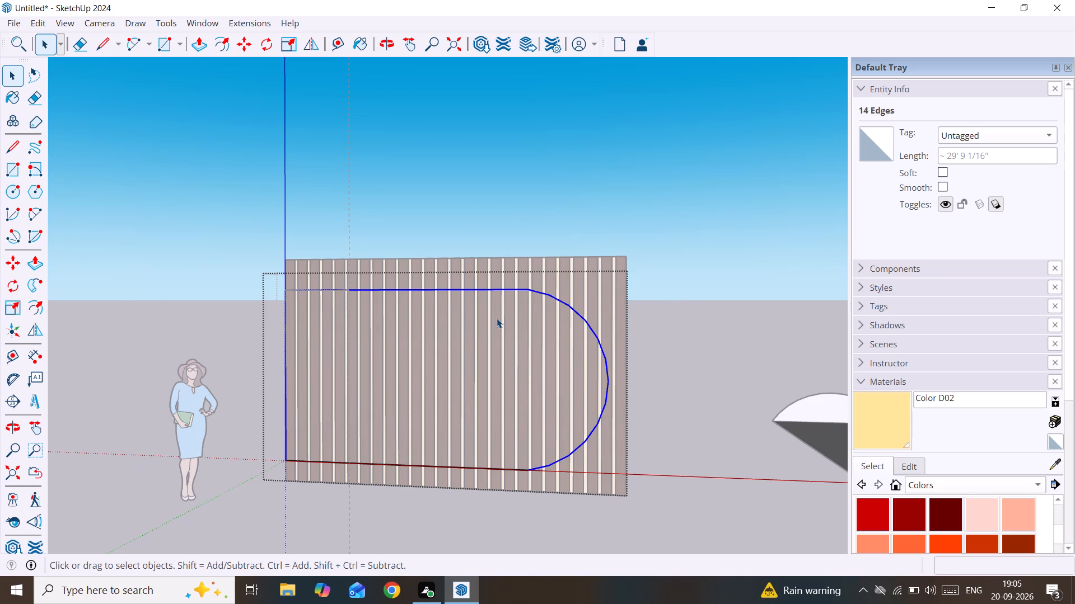
pyautogui.press('Delete')
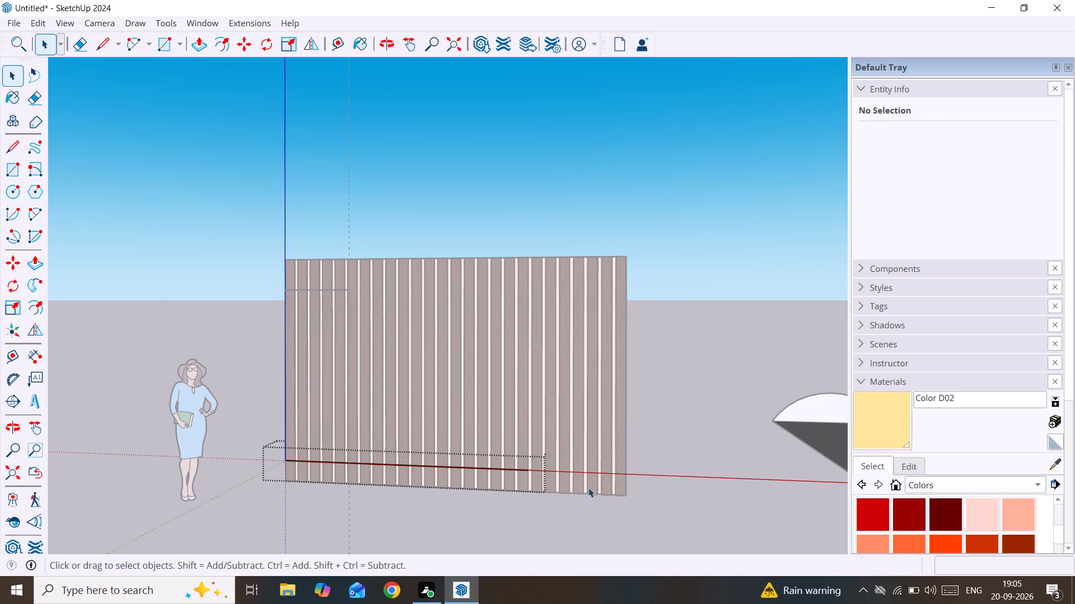
pyautogui.moveTo(584, 441); pyautogui.dragTo(211, 521)
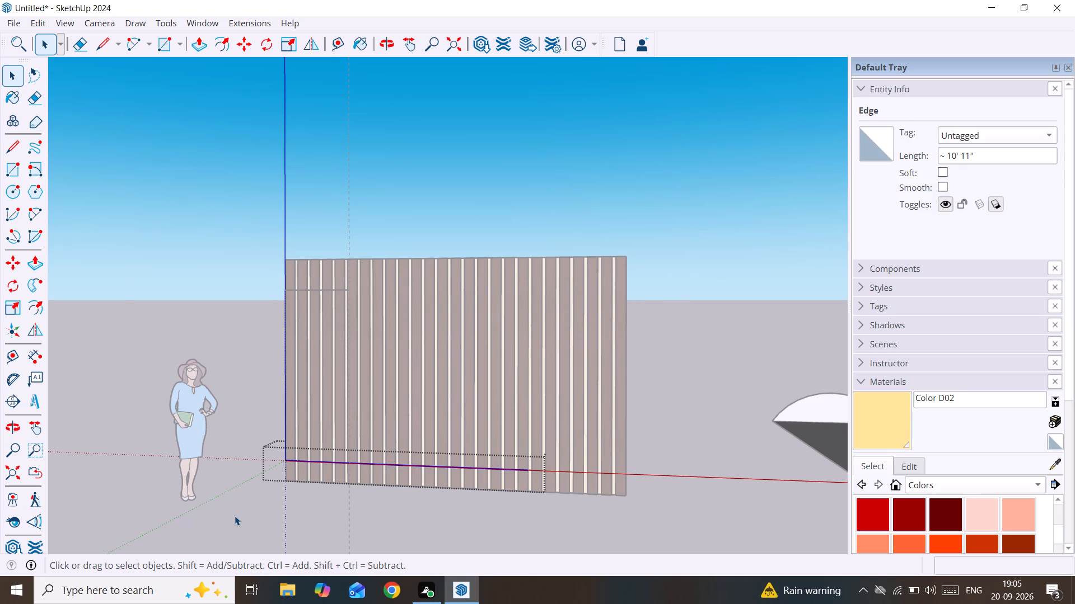
pyautogui.press('Delete')
# Draw a rectangle of about 13' 3" by 7' 8" on the front of the strip wall inside the panel group.
pyautogui.scroll(1, 292, 364)
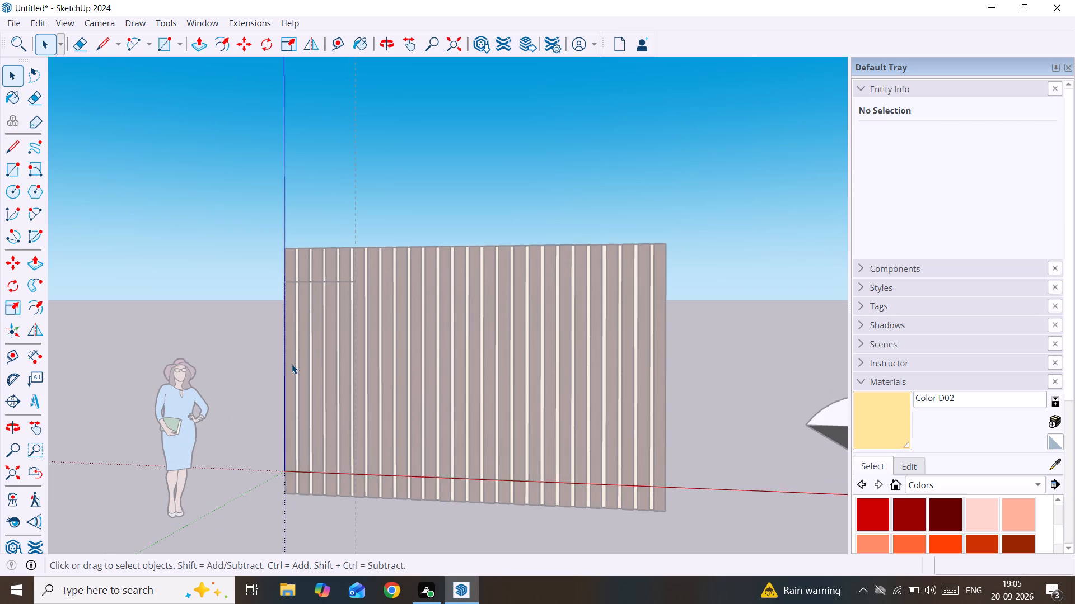
pyautogui.press('r')
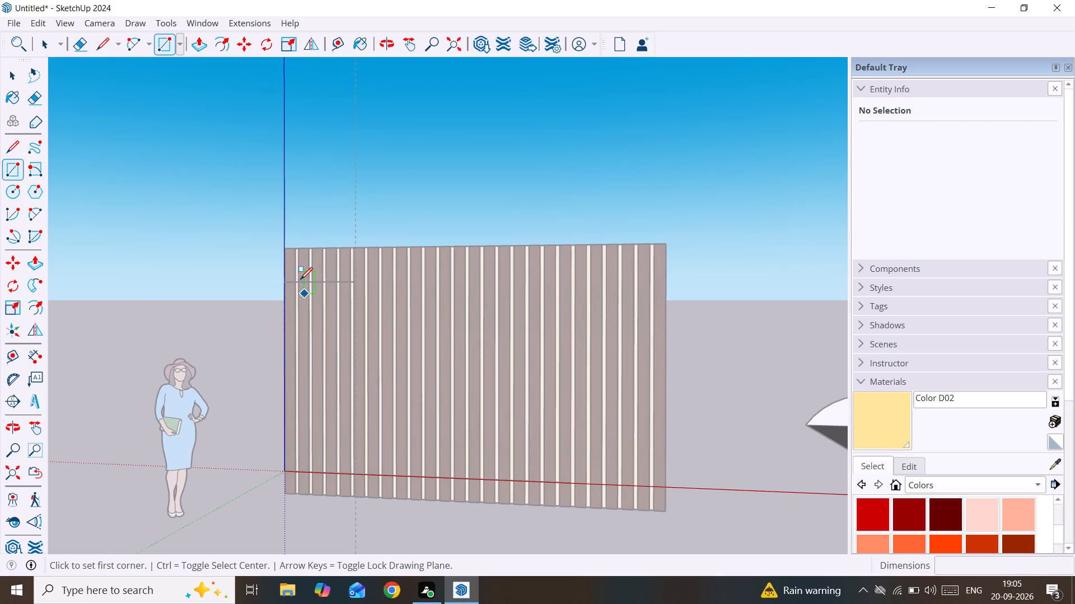
pyautogui.click(295, 280)
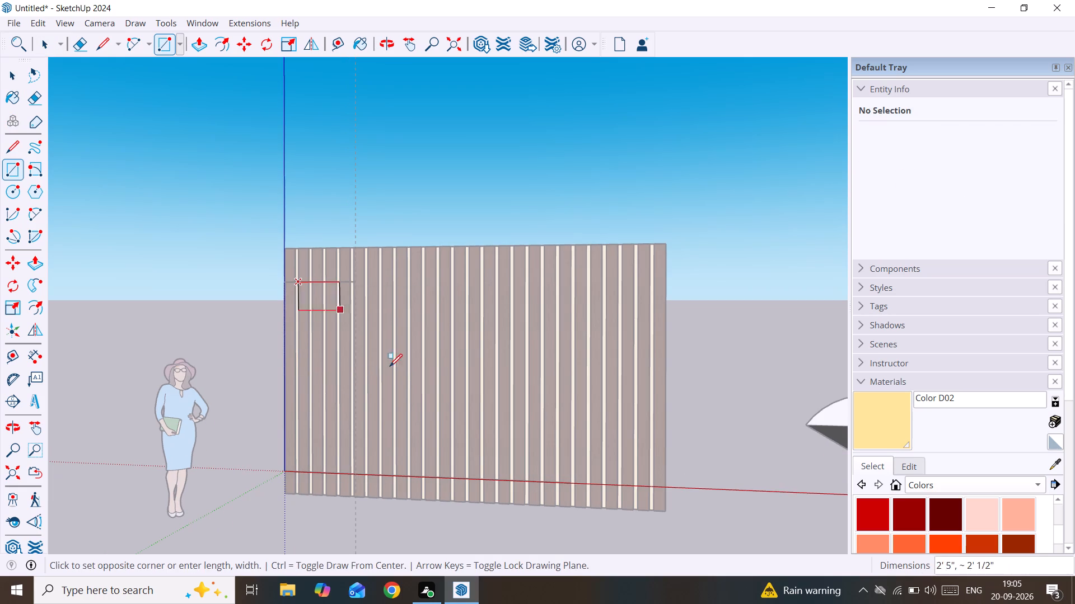
pyautogui.click(638, 485)
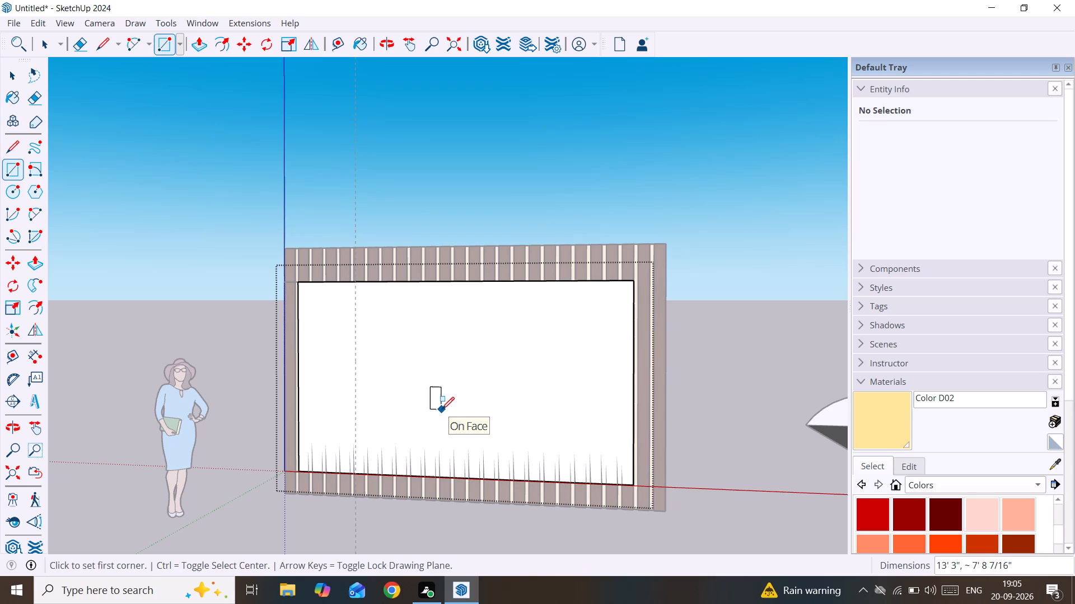
pyautogui.click(442, 409)
pyautogui.press('space')
# Extrude the new panel rectangle 1" outward from the strip wall.
pyautogui.press('p')
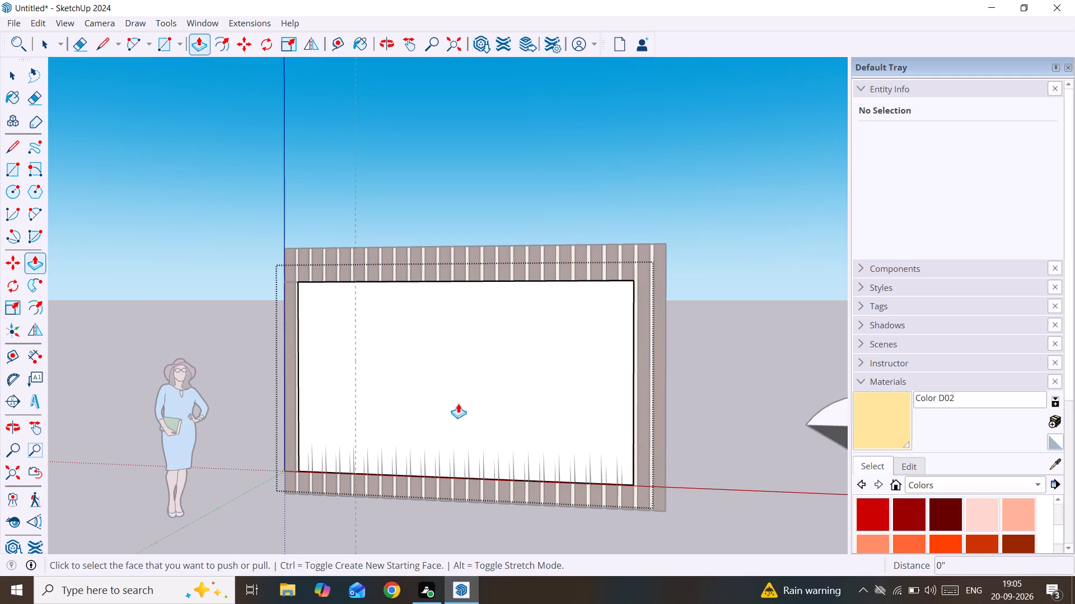
pyautogui.click(458, 403)
pyautogui.scroll(-3, 455, 427)
pyautogui.moveTo(459, 426); pyautogui.dragTo(546, 483, button='middle')
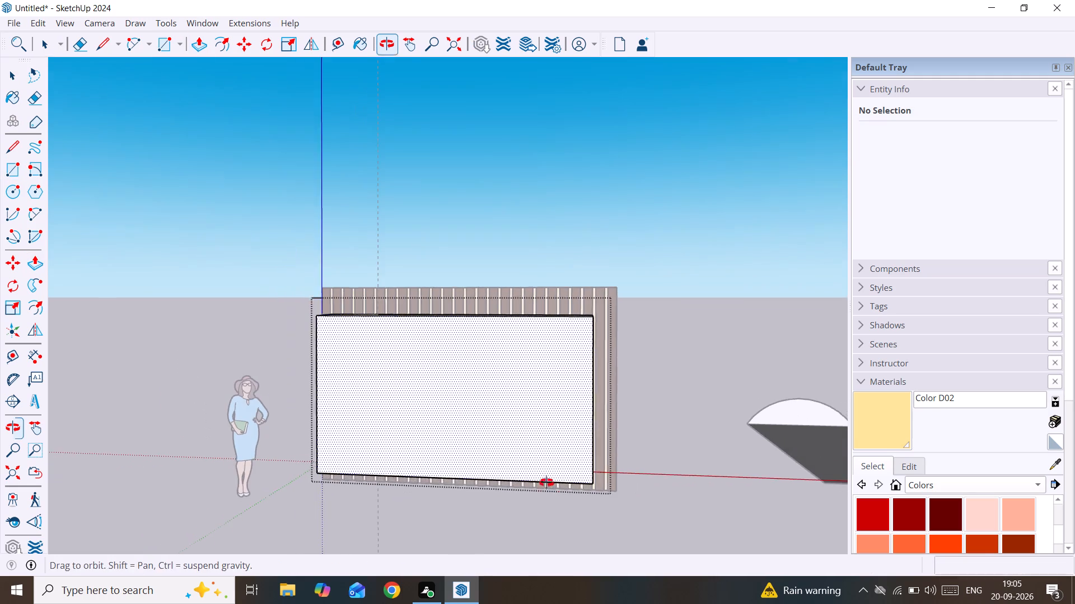
pyautogui.moveTo(546, 483); pyautogui.dragTo(600, 521, button='middle')
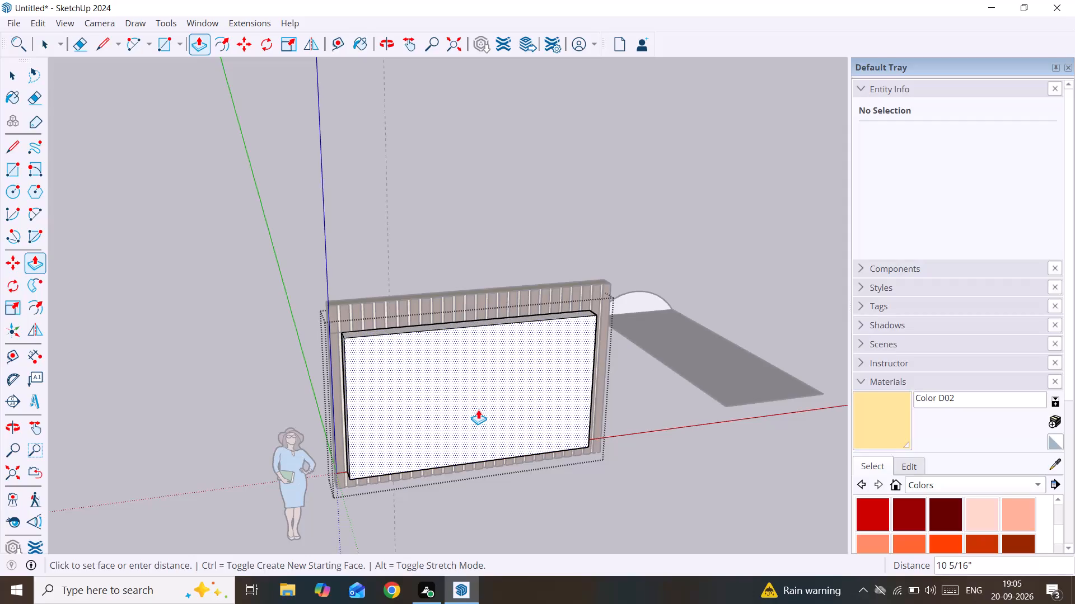
pyautogui.write('10')
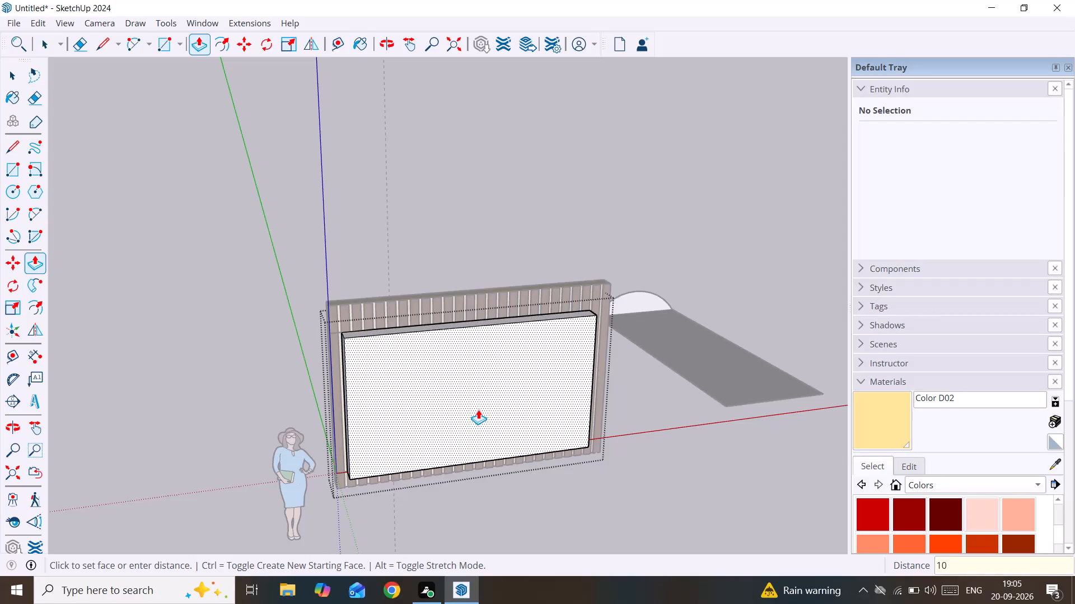
pyautogui.press('BackSpace')
pyautogui.hotkey('shift', '"')
pyautogui.press('Return')
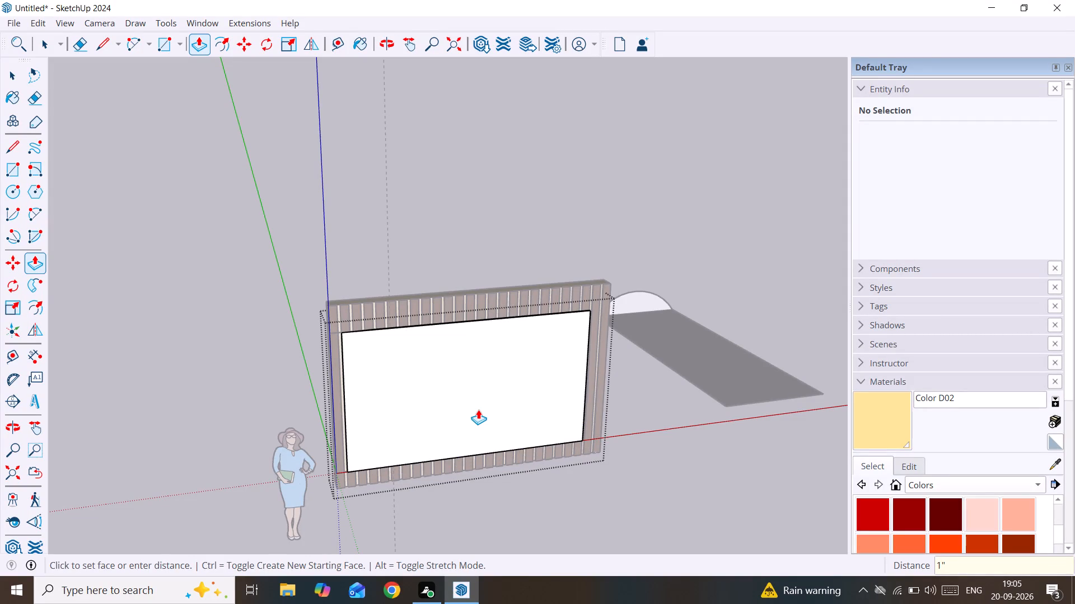
# Extrude the panel's front face a further 10" outward from the strip wall.
pyautogui.scroll(3, 524, 379)
pyautogui.moveTo(614, 367); pyautogui.dragTo(554, 416, button='middle')
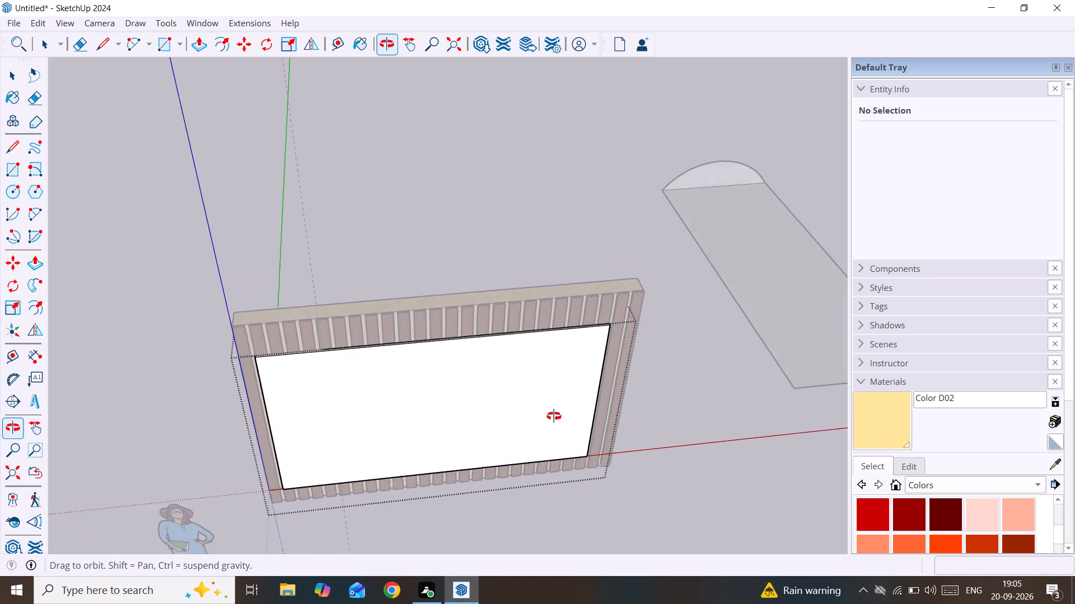
pyautogui.moveTo(554, 416); pyautogui.dragTo(554, 342, button='middle')
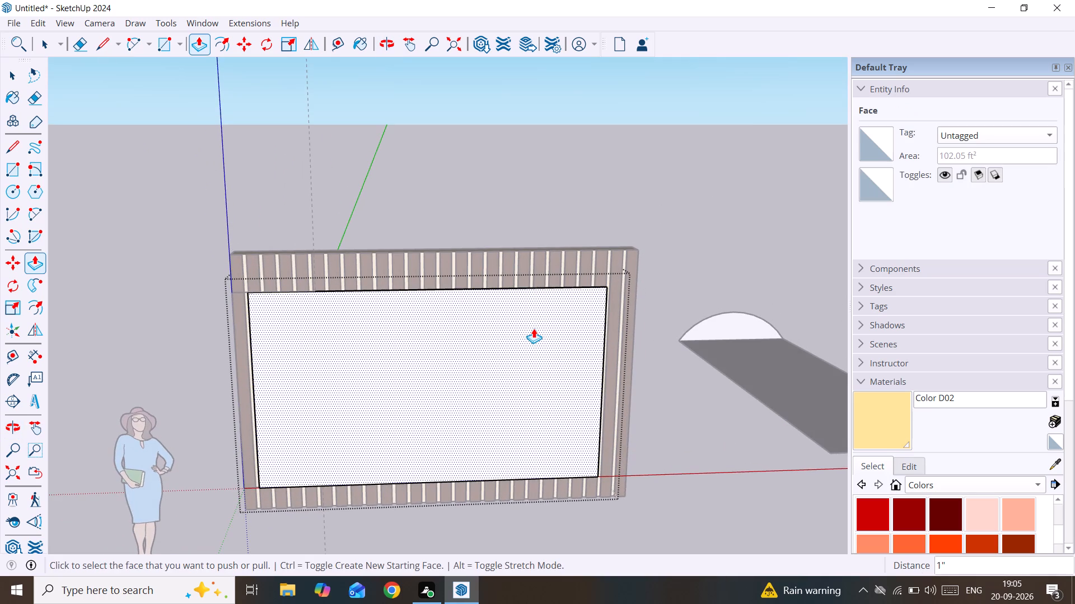
pyautogui.click(534, 328)
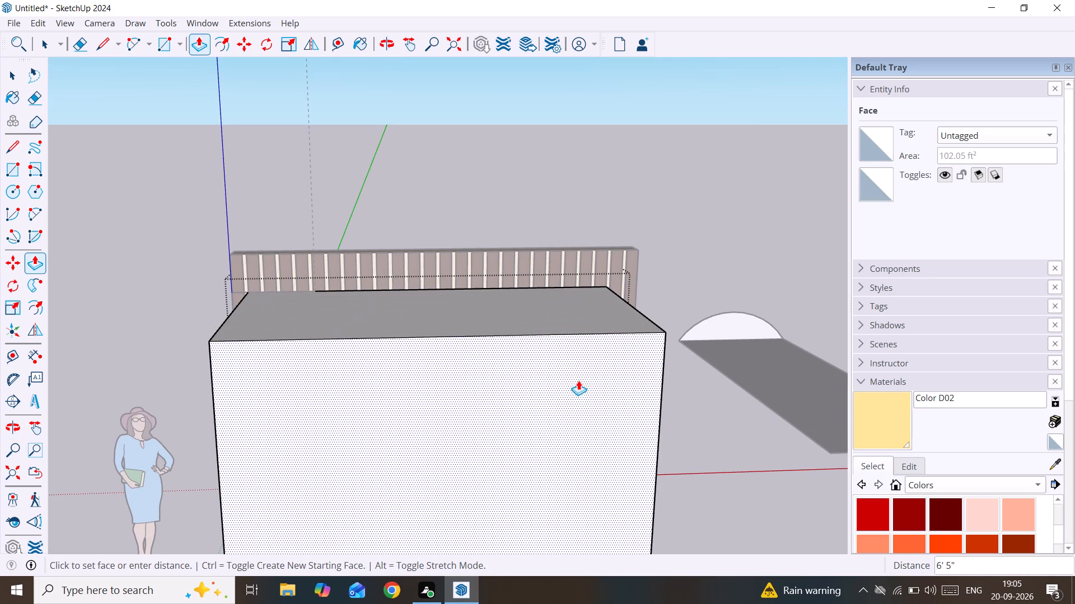
pyautogui.write('10"')
pyautogui.press('Return')
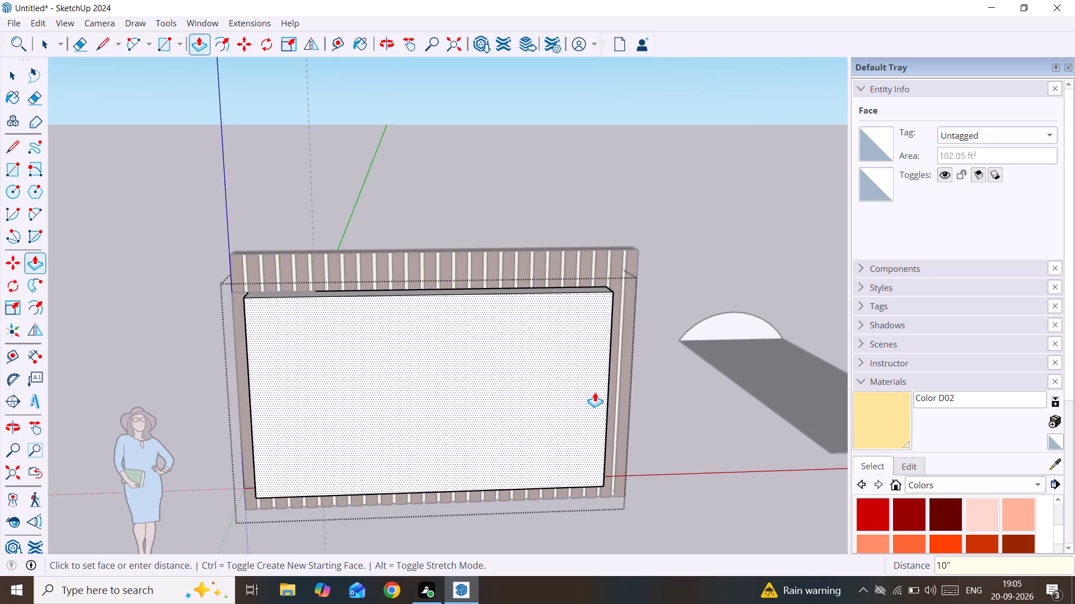
# Draw a two-point arc on the panel's front face from its top edge to its bottom edge, bulging about 3' 7" toward the side edge.
pyautogui.scroll(-3, 595, 392)
pyautogui.moveTo(626, 380); pyautogui.dragTo(629, 421, button='middle')
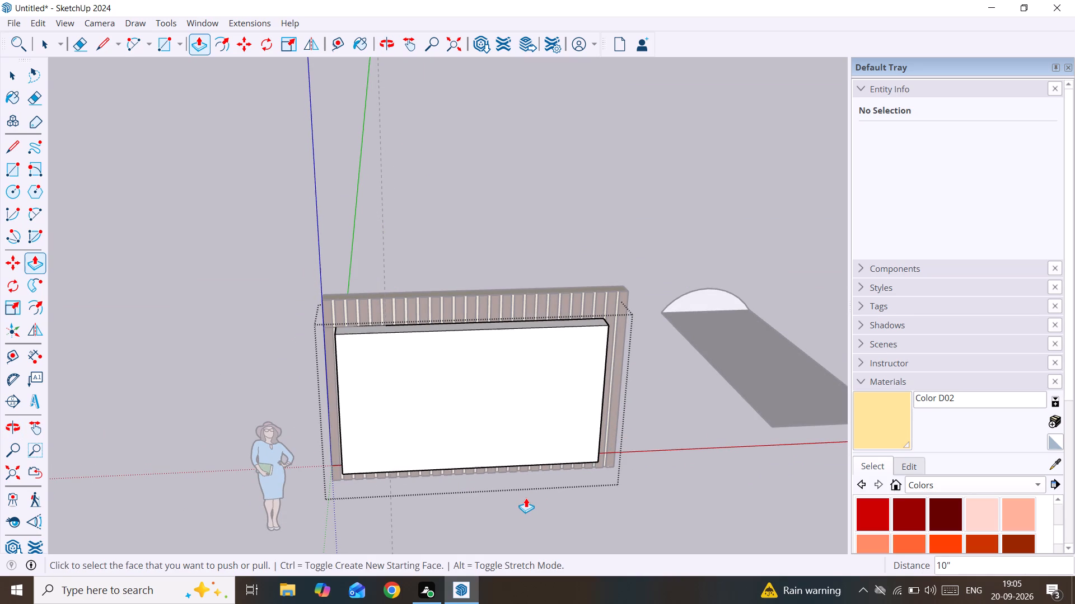
pyautogui.press('a')
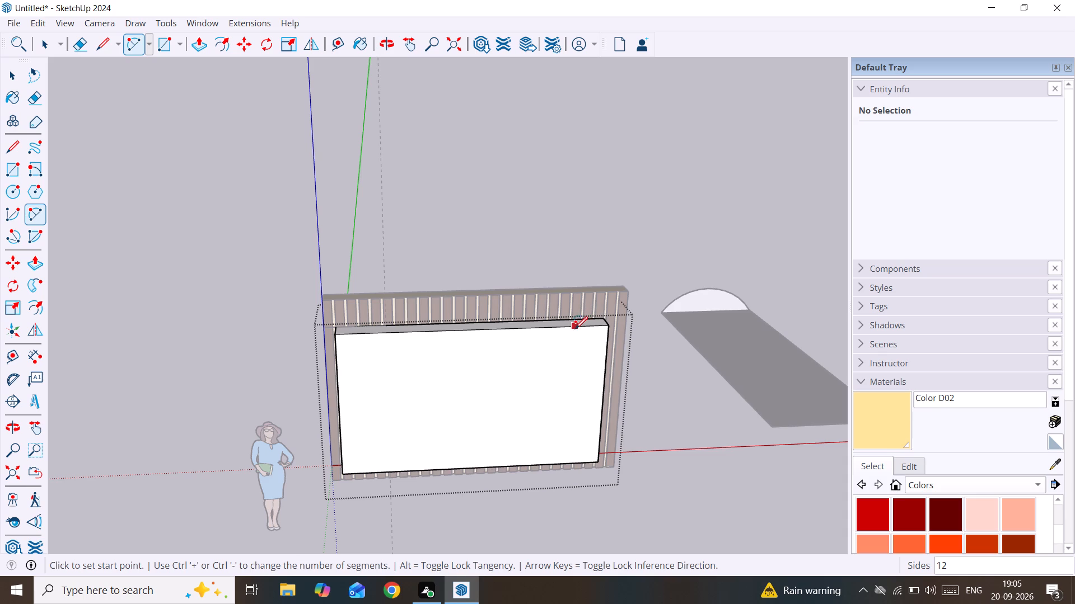
pyautogui.click(532, 330)
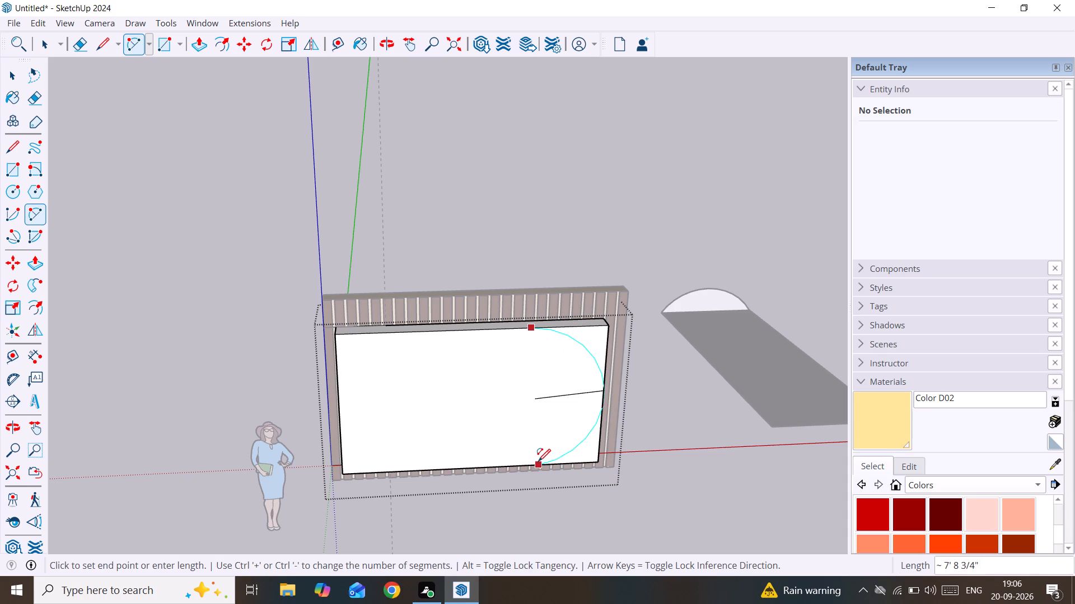
pyautogui.click(536, 464)
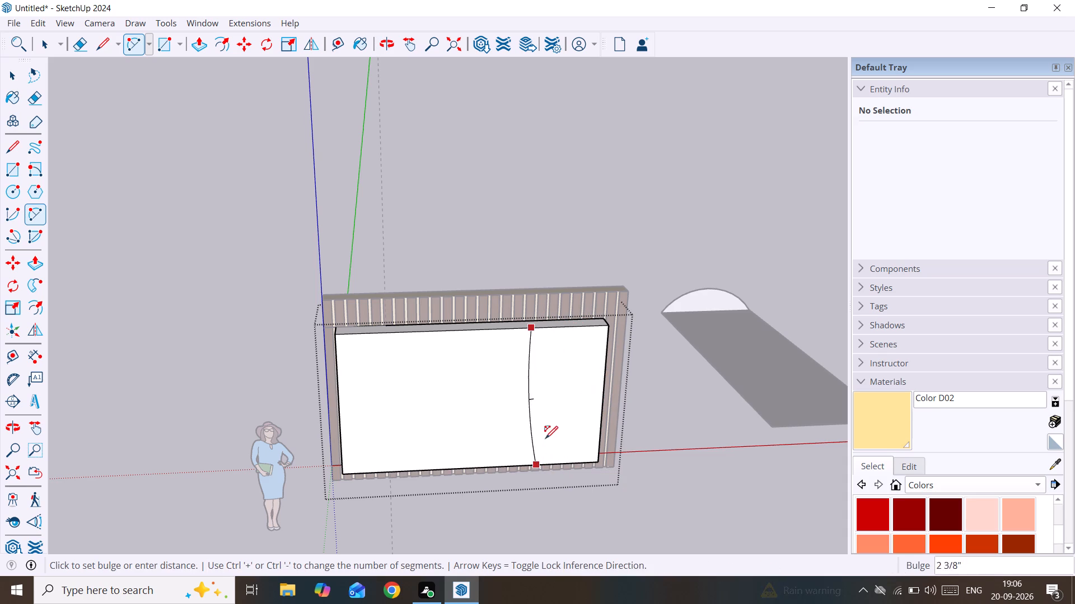
pyautogui.click(603, 394)
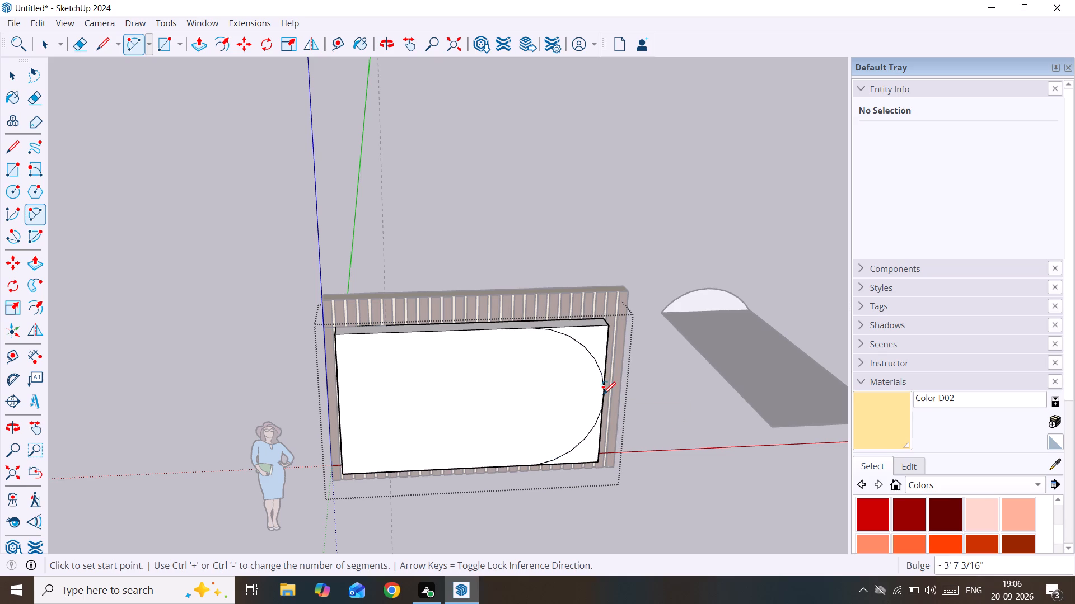
pyautogui.press('space')
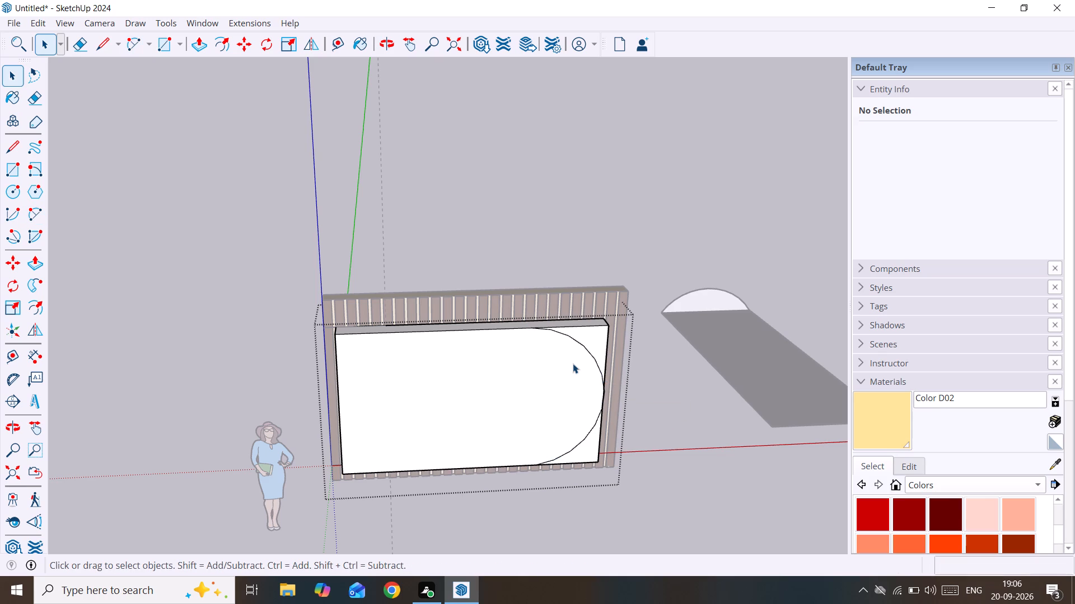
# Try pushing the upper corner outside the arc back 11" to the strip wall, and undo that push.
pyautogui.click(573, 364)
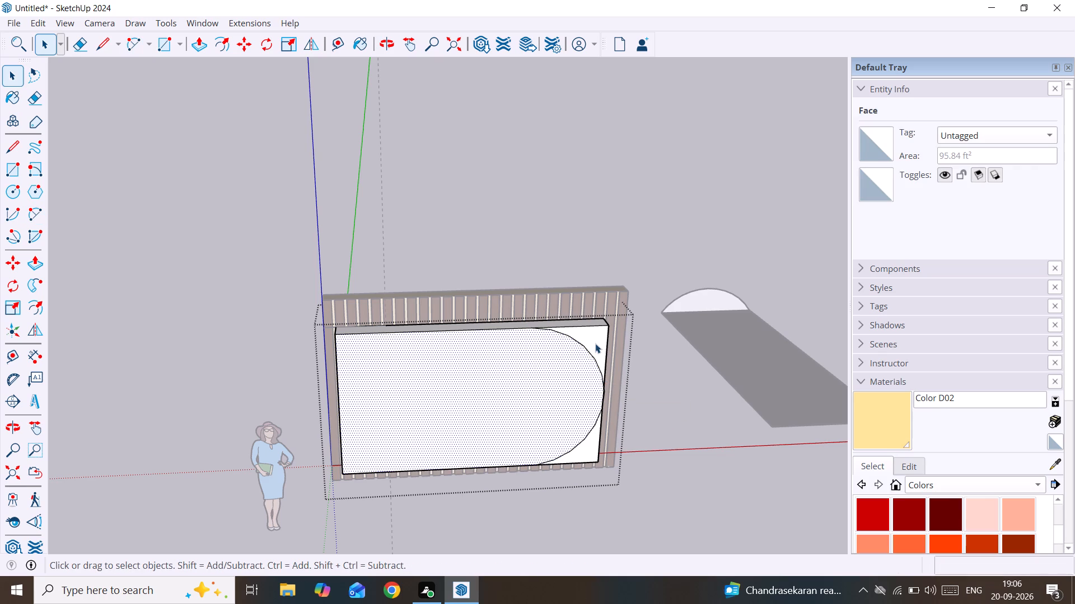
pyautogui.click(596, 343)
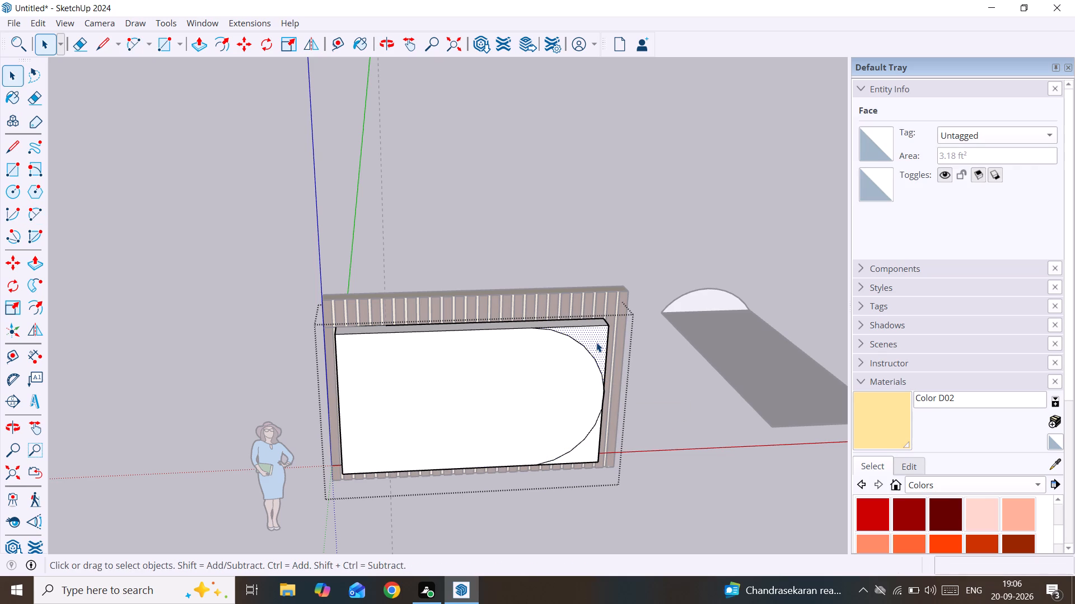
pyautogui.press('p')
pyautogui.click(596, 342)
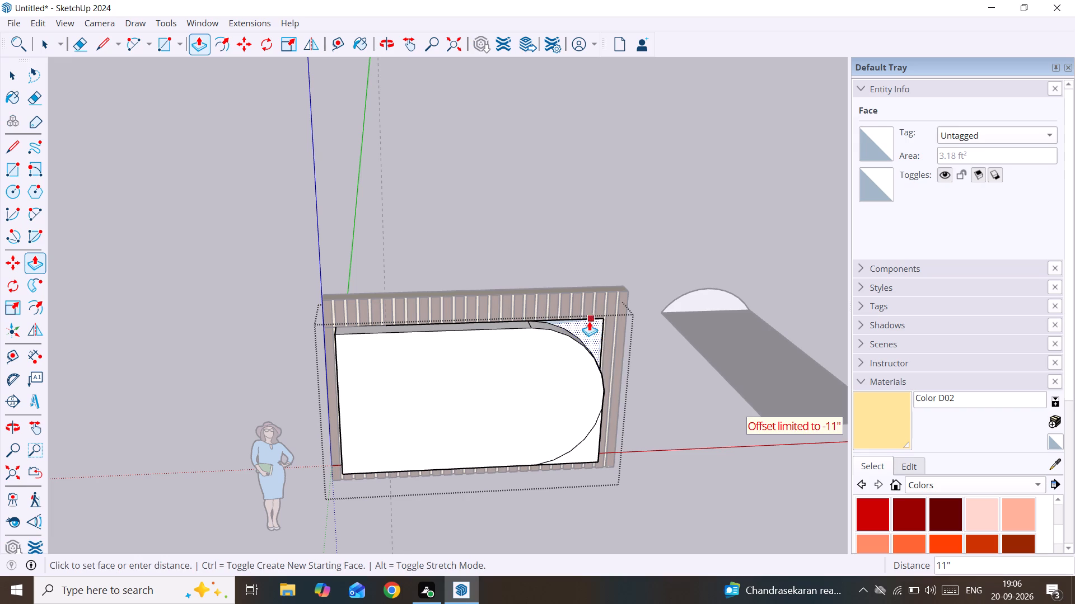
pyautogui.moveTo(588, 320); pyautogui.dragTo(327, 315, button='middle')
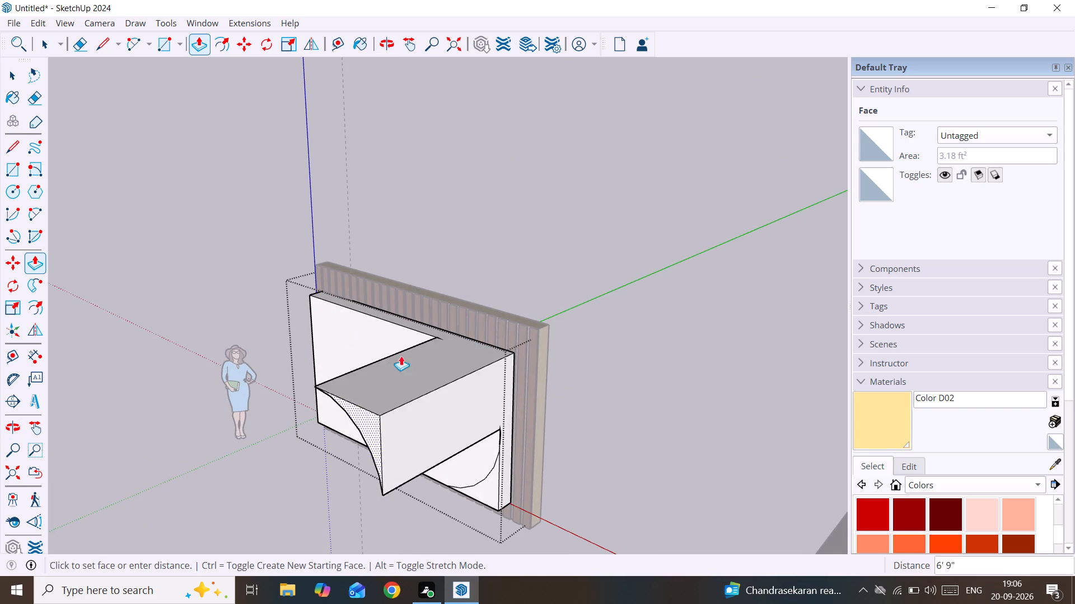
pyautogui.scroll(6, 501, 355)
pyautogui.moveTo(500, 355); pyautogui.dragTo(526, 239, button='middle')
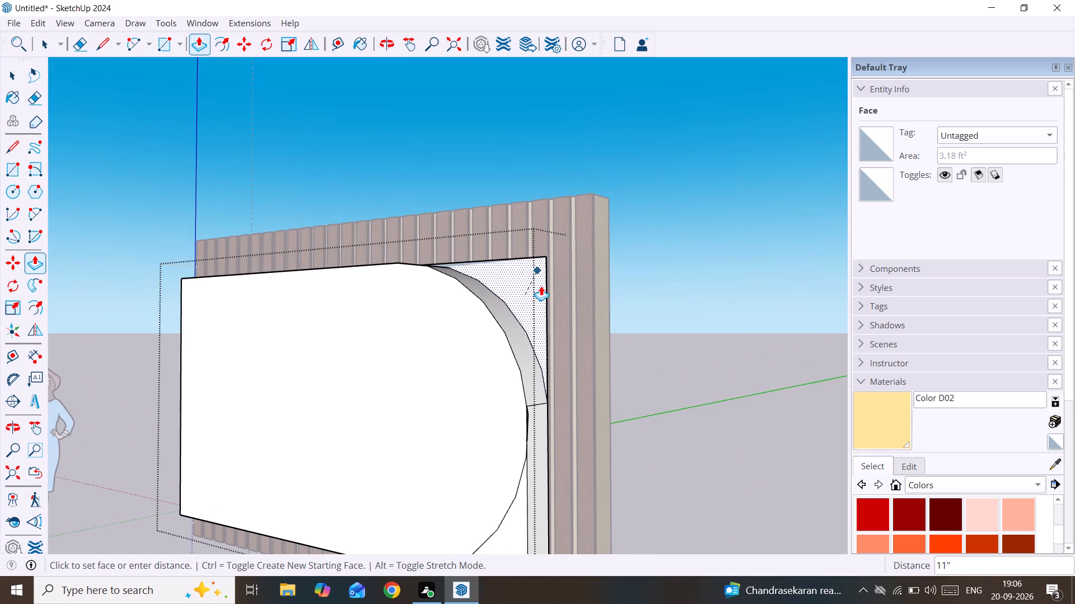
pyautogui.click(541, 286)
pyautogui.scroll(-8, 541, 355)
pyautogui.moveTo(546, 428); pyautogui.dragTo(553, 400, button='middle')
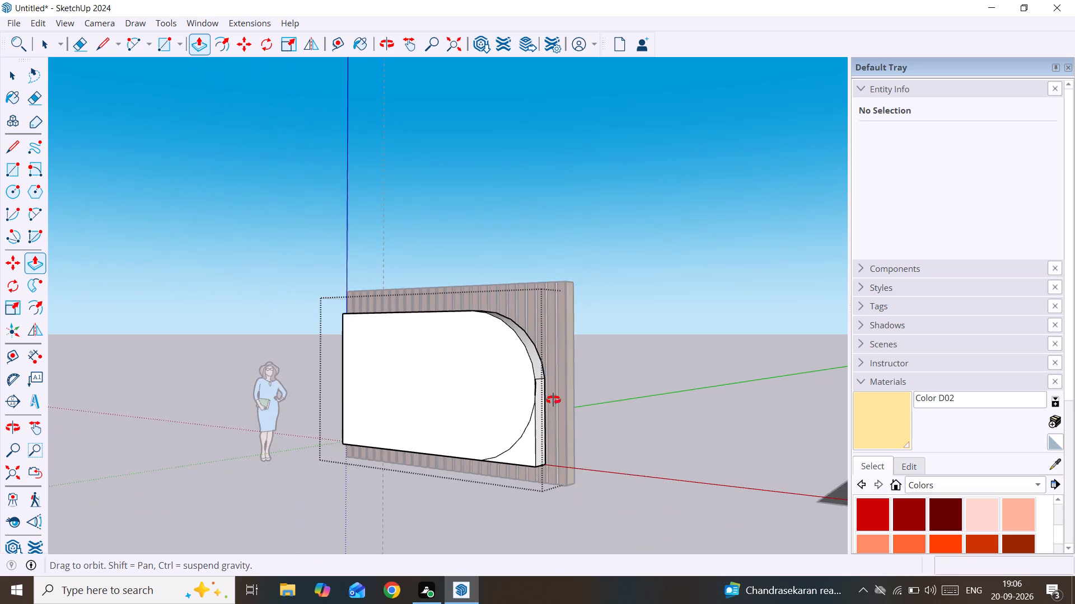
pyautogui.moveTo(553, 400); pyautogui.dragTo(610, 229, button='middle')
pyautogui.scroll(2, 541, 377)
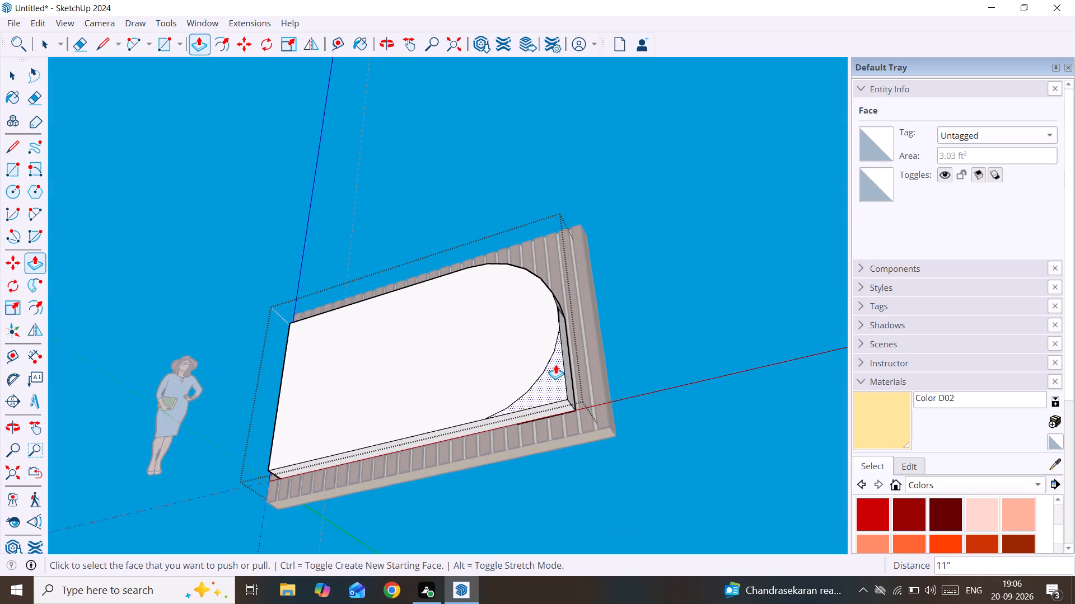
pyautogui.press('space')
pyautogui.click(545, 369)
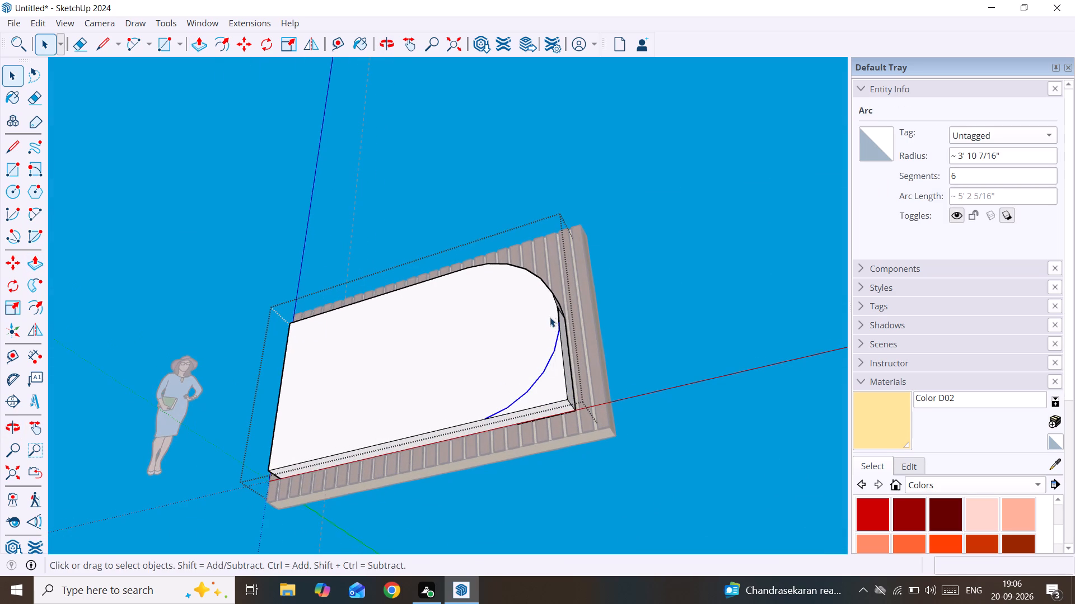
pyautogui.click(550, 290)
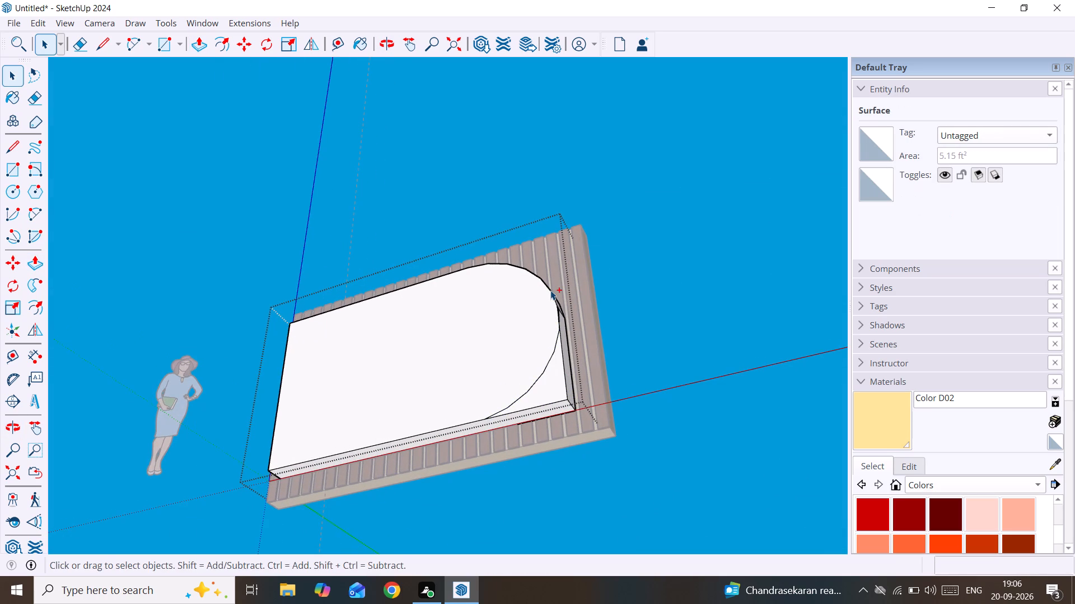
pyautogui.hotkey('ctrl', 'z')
# Set the upper half of the panel's arc to 30 segments.
pyautogui.click(550, 292)
pyautogui.click(557, 328)
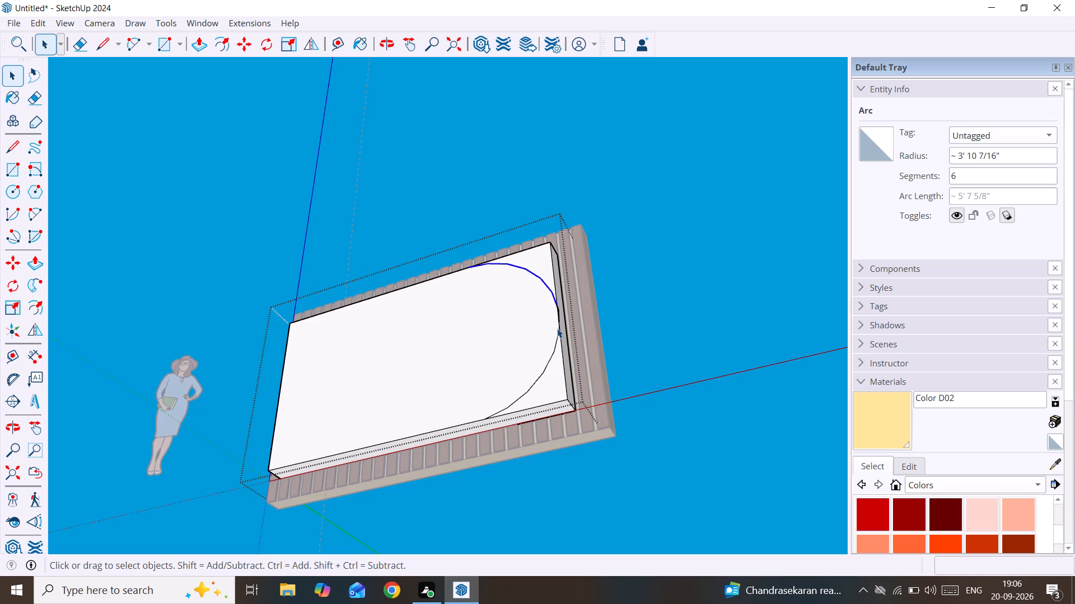
pyautogui.moveTo(555, 335); pyautogui.dragTo(731, 478, button='middle')
pyautogui.scroll(1, 575, 368)
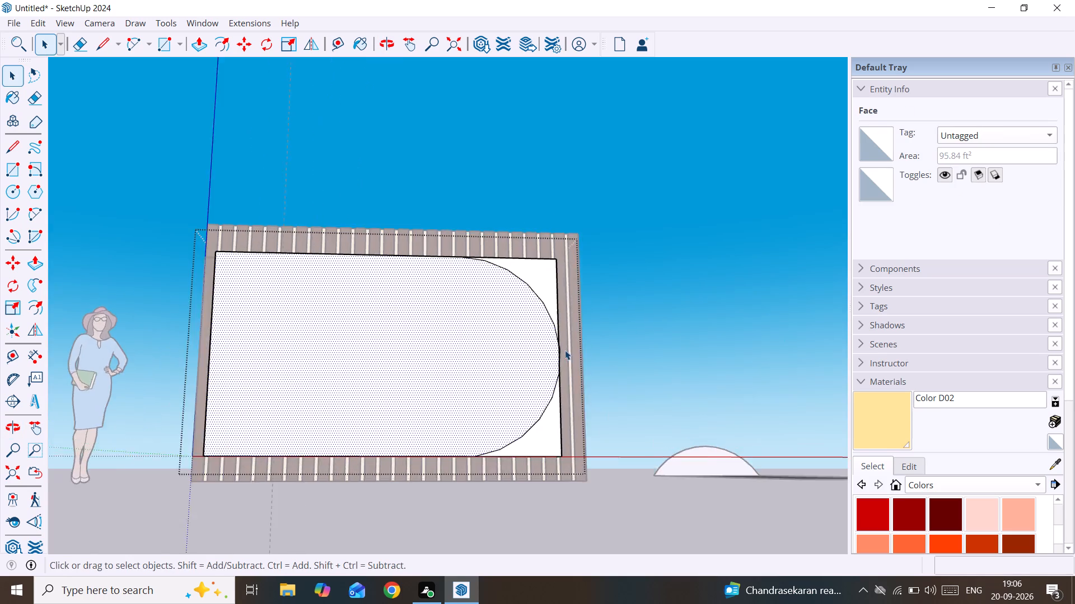
pyautogui.scroll(8, 565, 350)
pyautogui.click(550, 295)
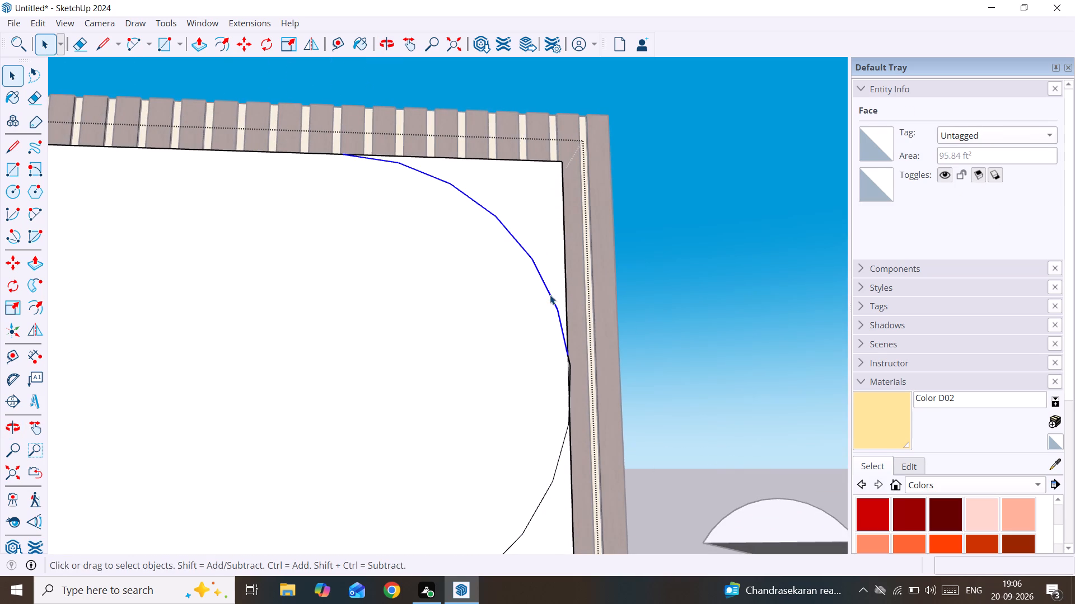
pyautogui.click(964, 175)
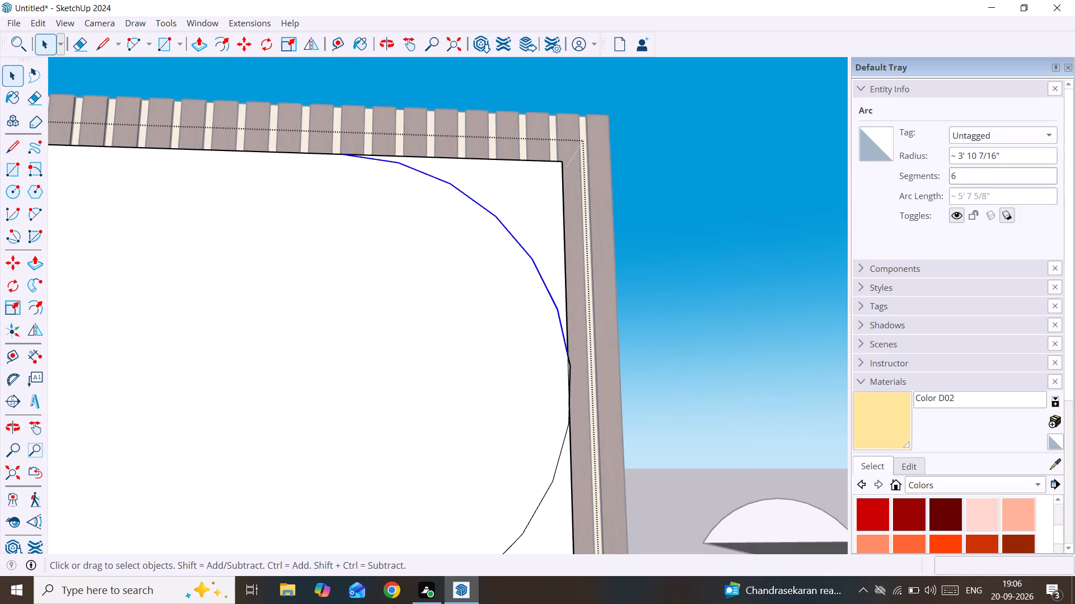
pyautogui.press('BackSpace')
pyautogui.press('BackSpace')
pyautogui.press('BackSpace')
pyautogui.press('BackSpace')
pyautogui.press('BackSpace')
pyautogui.press('BackSpace')
pyautogui.press('BackSpace')
pyautogui.press('BackSpace')
pyautogui.press('BackSpace')
pyautogui.press('BackSpace')
pyautogui.press('BackSpace')
pyautogui.press('3')
pyautogui.press('0')
pyautogui.press('Return')
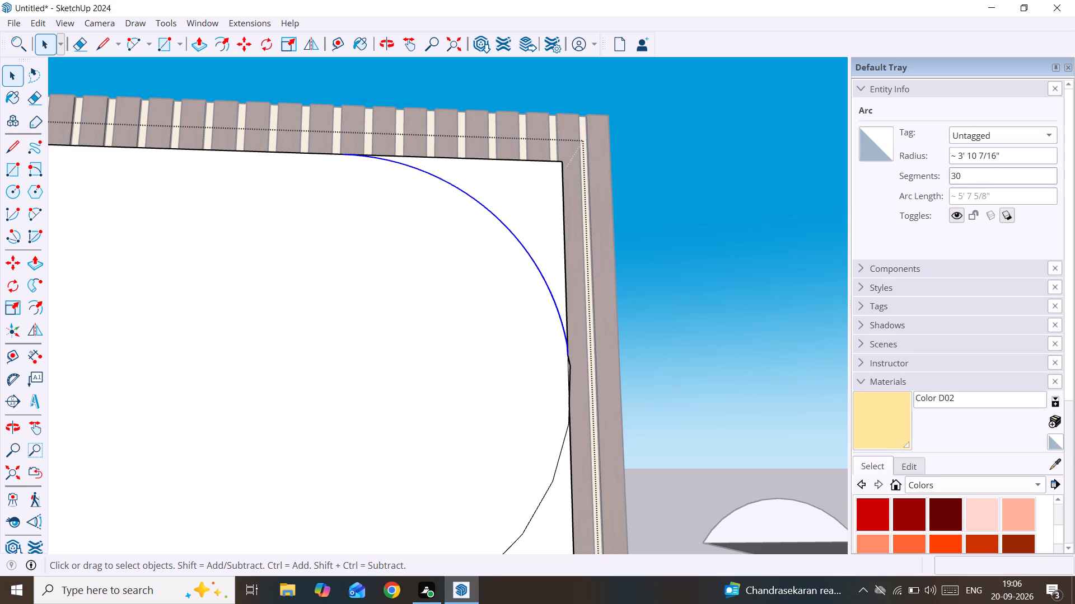
# Set the lower half of the panel's arc to 30 segments.
pyautogui.scroll(-2, 954, 200)
pyautogui.scroll(-3, 499, 440)
pyautogui.moveTo(495, 439); pyautogui.dragTo(590, 178, button='middle')
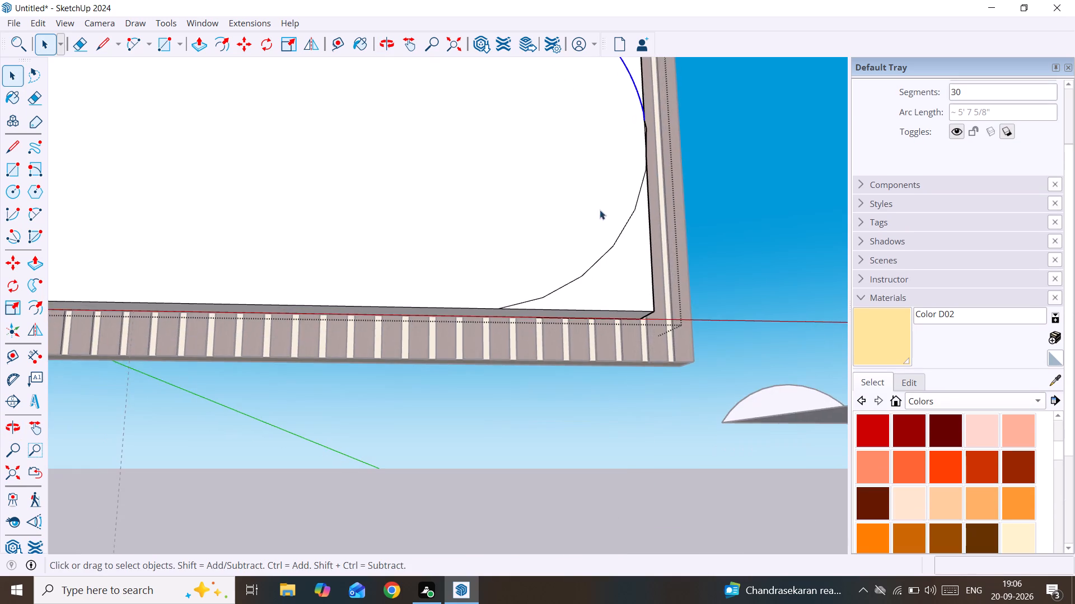
pyautogui.scroll(2, 605, 213)
pyautogui.click(630, 232)
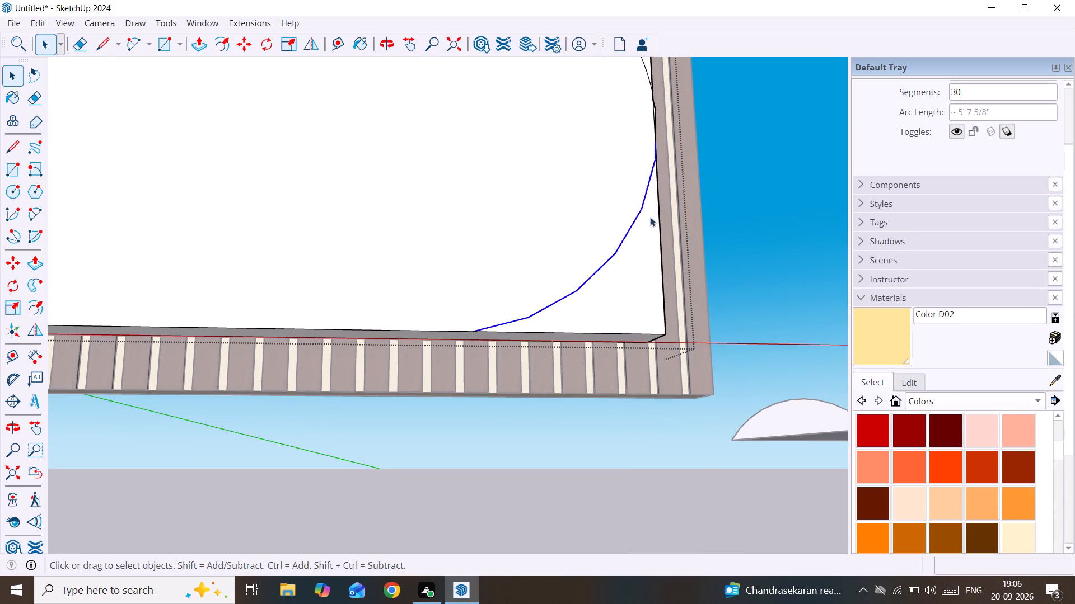
pyautogui.click(976, 91)
pyautogui.press('BackSpace')
pyautogui.press('BackSpace')
pyautogui.press('BackSpace')
pyautogui.press('BackSpace')
pyautogui.press('BackSpace')
pyautogui.write('30')
pyautogui.press('Return')
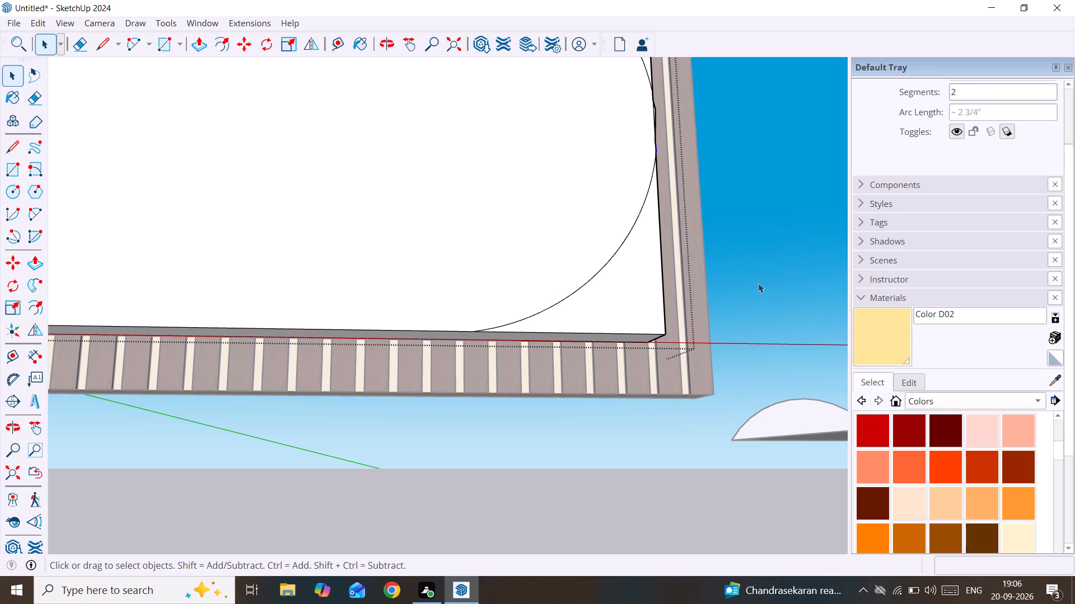
# Push the panel's upper corner outside the smoothed arc back 11" to the strip wall.
pyautogui.scroll(-8, 717, 242)
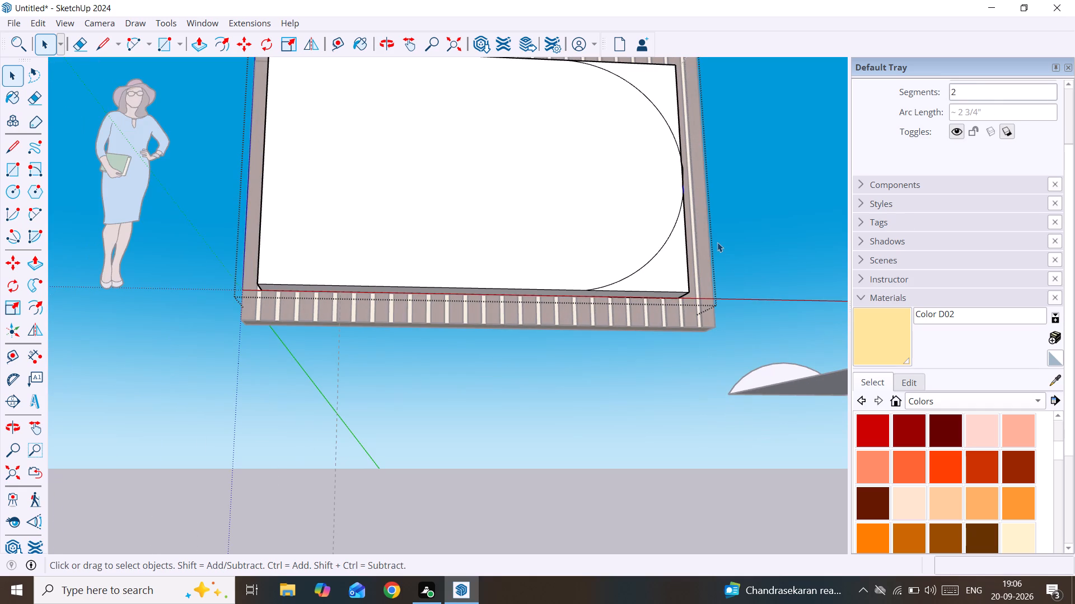
pyautogui.moveTo(717, 242); pyautogui.dragTo(709, 393, button='middle')
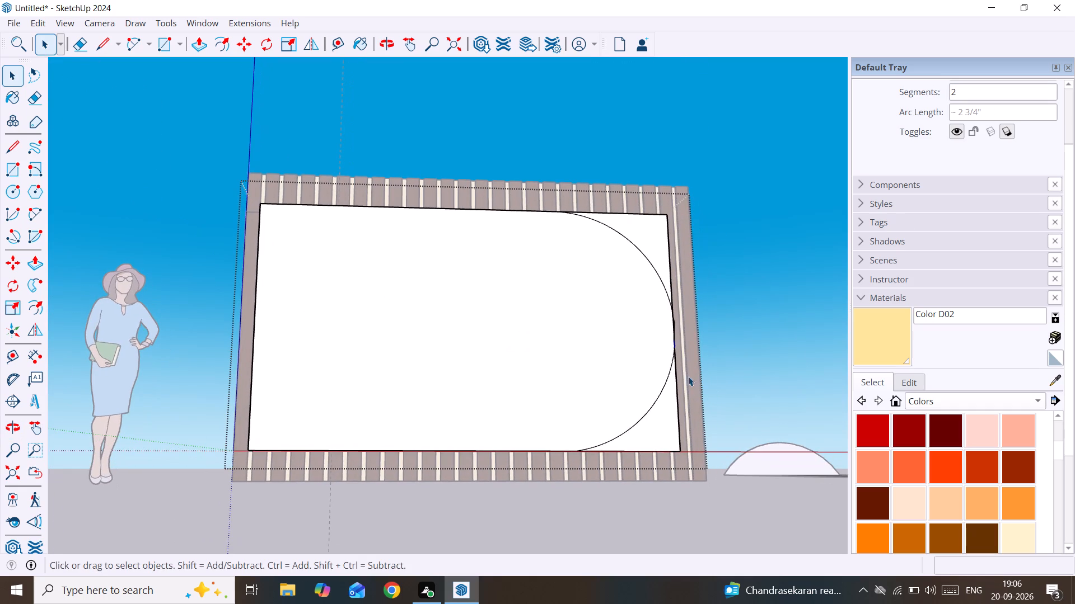
pyautogui.press('p')
pyautogui.click(653, 228)
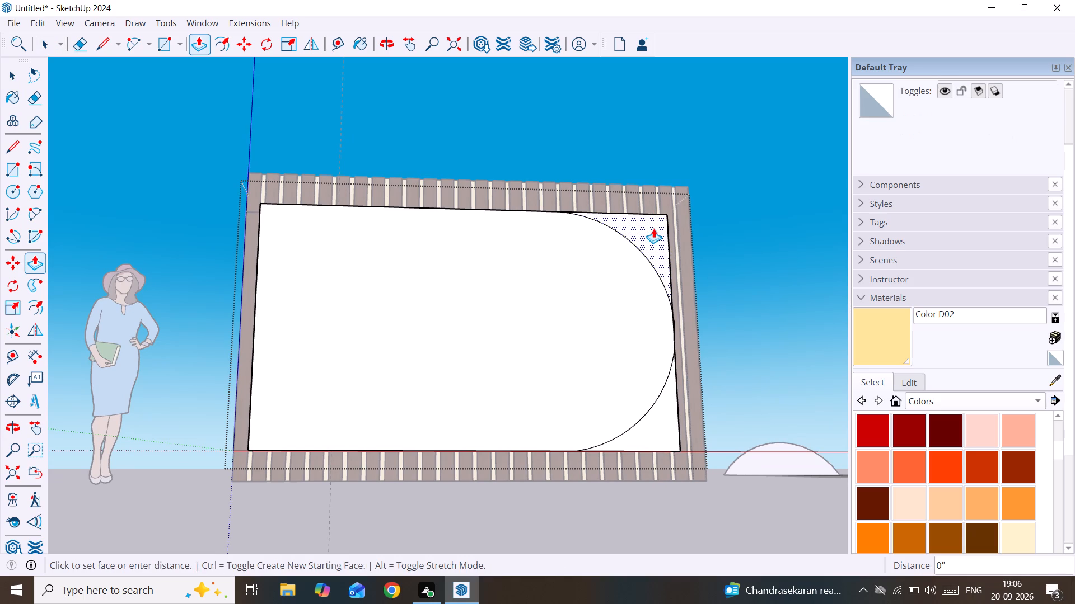
pyautogui.moveTo(653, 228); pyautogui.dragTo(416, 360, button='middle')
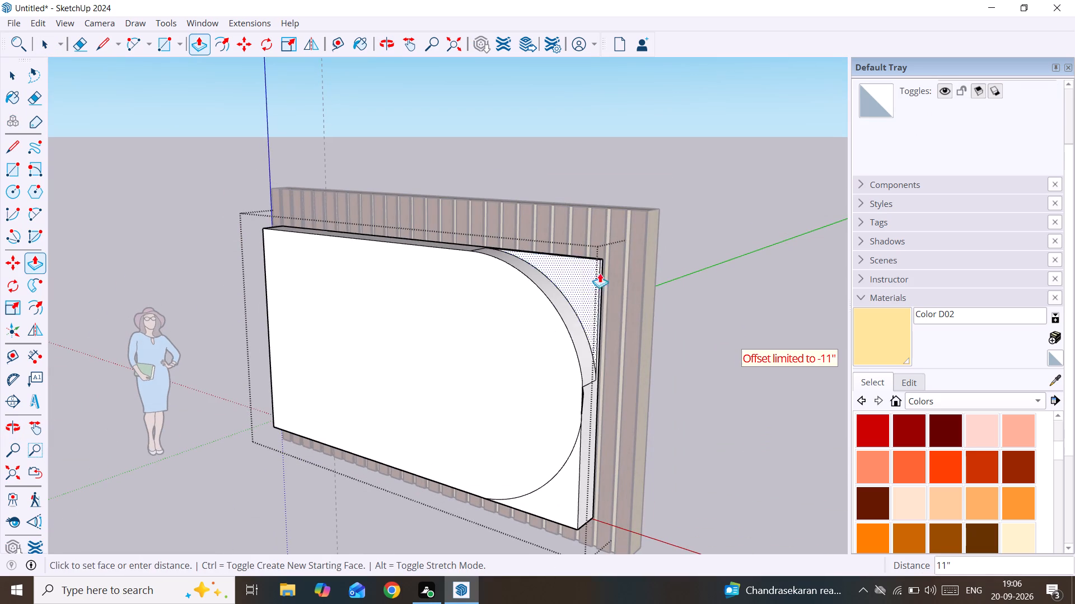
pyautogui.click(641, 259)
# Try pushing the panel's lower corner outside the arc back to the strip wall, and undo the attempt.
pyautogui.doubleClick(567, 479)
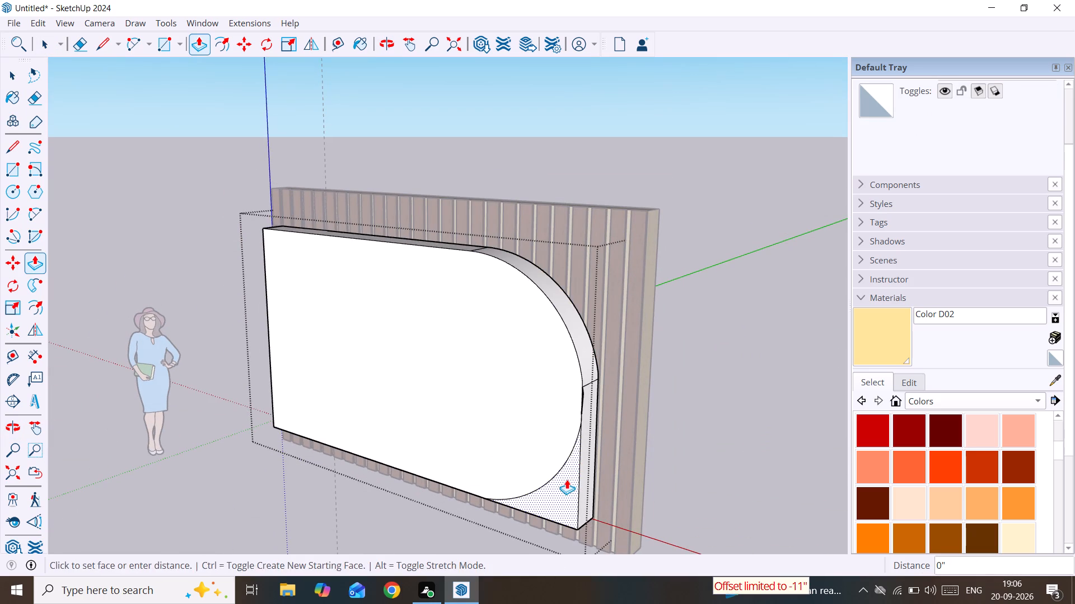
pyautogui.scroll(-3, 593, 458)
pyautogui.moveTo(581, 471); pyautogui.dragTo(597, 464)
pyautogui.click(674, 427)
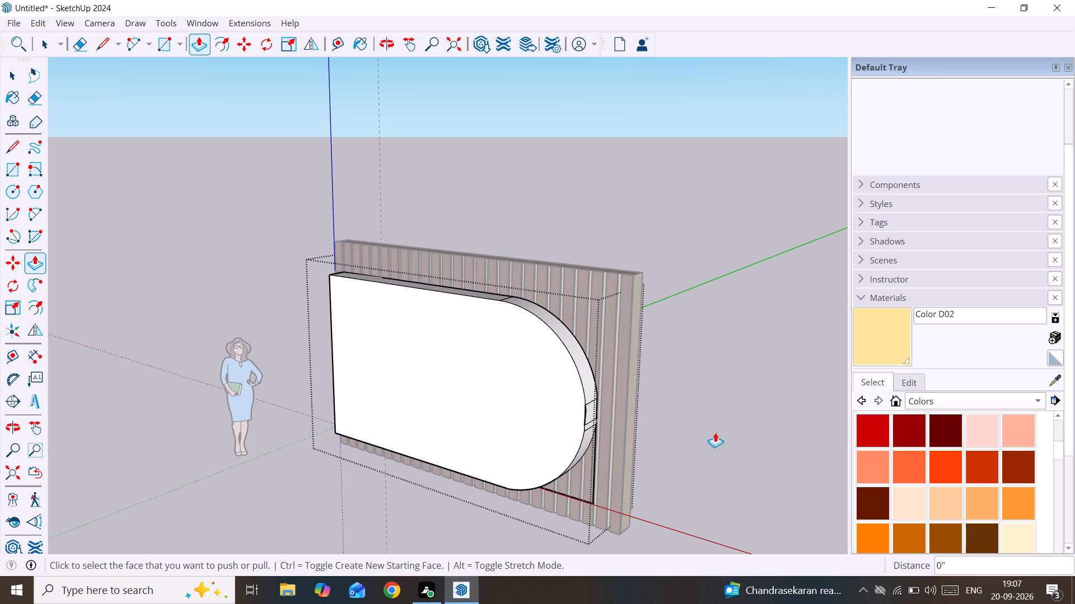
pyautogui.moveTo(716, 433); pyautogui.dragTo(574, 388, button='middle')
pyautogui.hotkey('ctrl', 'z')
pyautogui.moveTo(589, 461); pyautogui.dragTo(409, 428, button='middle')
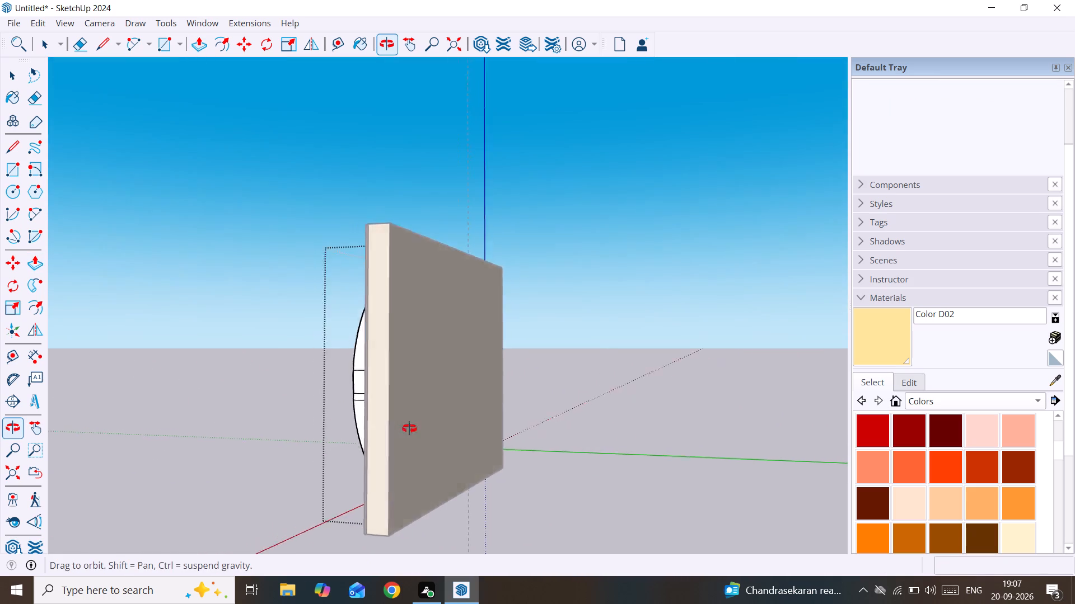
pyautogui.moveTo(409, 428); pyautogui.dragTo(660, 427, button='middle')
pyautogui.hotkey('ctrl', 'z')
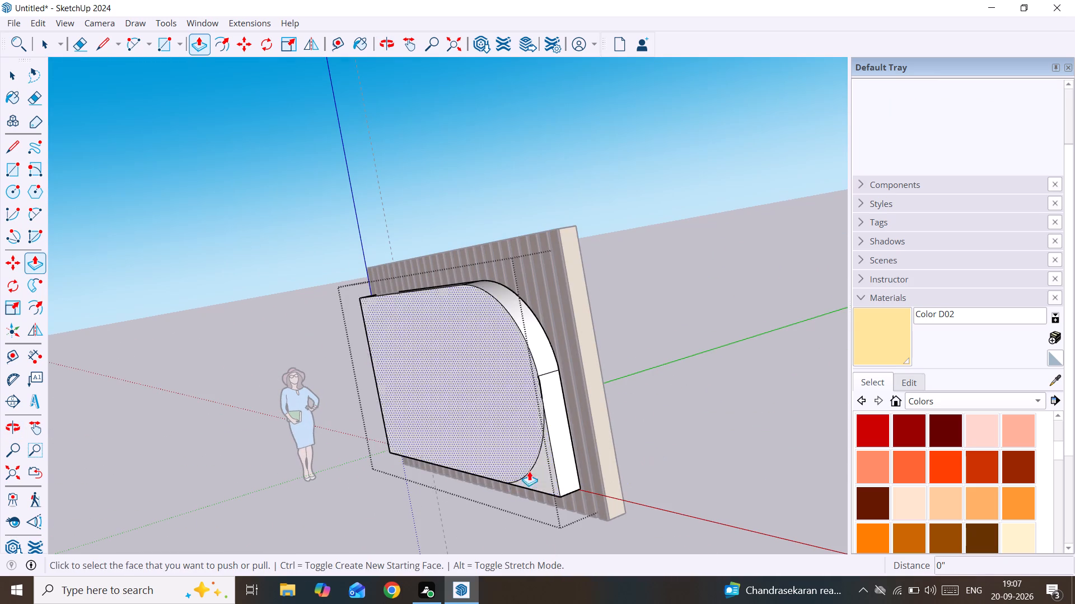
# Push the panel's lower corner outside the arc back 11" to the strip wall.
pyautogui.click(546, 469)
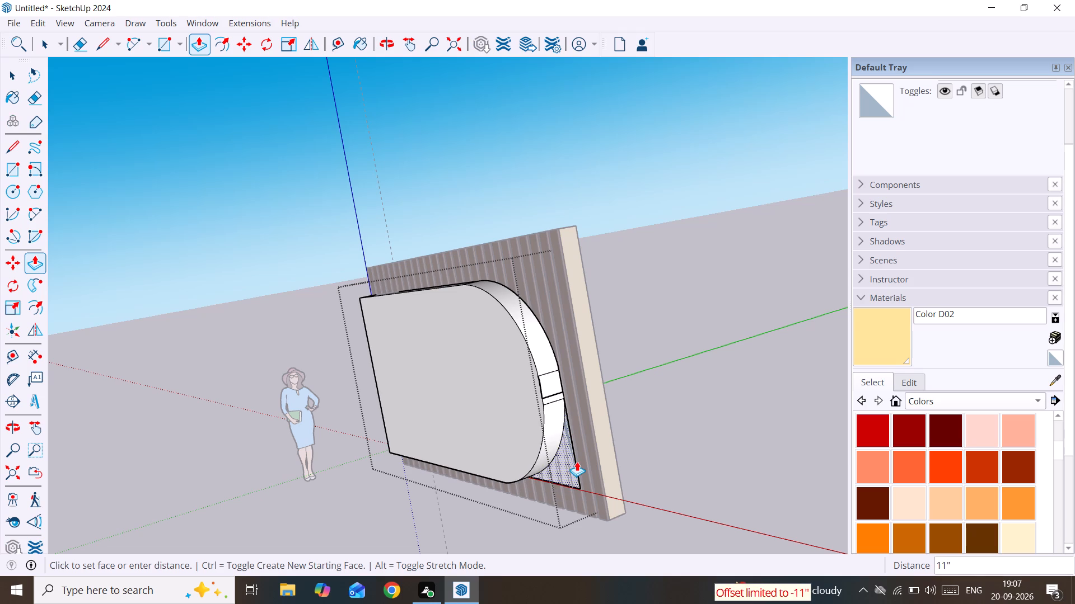
pyautogui.click(577, 461)
pyautogui.scroll(4, 552, 479)
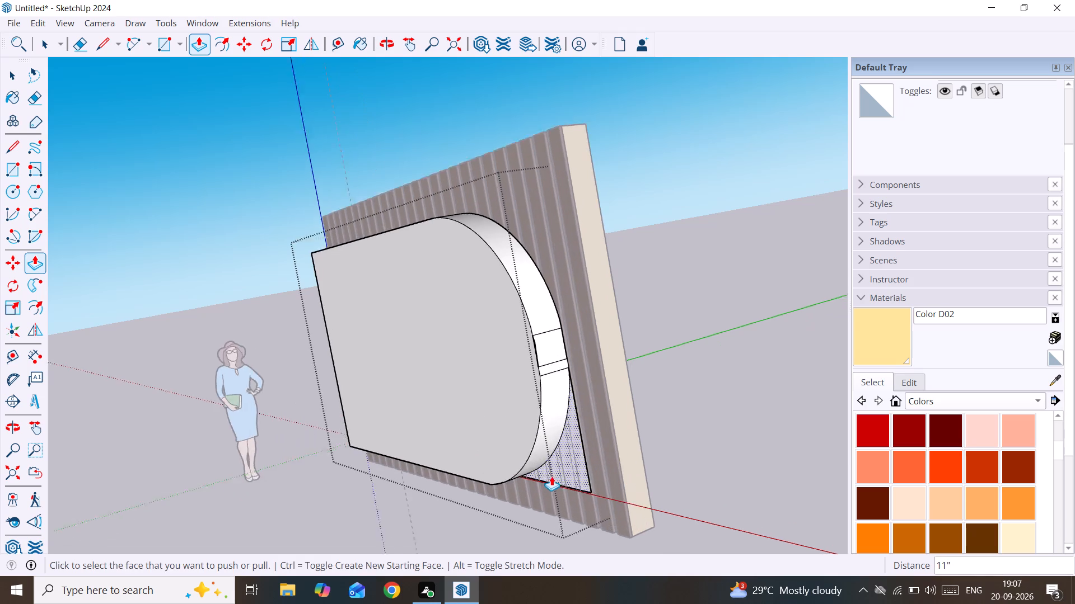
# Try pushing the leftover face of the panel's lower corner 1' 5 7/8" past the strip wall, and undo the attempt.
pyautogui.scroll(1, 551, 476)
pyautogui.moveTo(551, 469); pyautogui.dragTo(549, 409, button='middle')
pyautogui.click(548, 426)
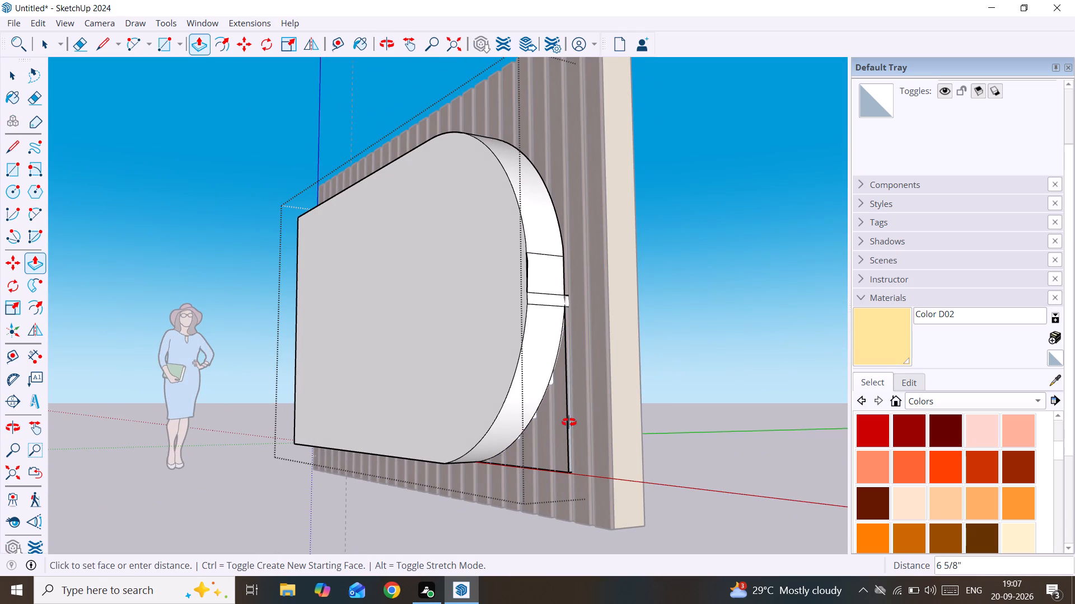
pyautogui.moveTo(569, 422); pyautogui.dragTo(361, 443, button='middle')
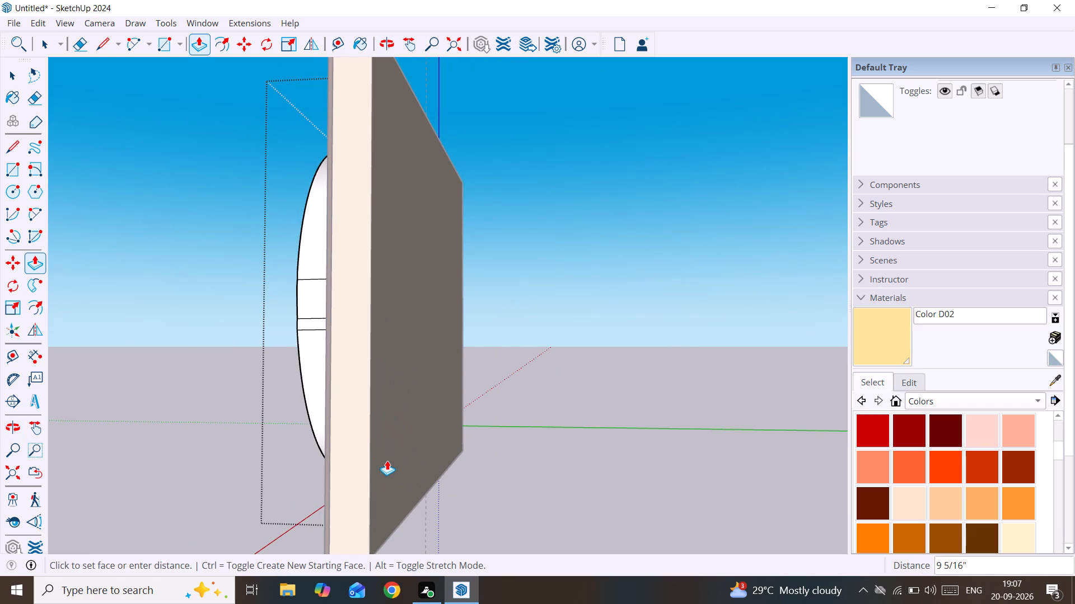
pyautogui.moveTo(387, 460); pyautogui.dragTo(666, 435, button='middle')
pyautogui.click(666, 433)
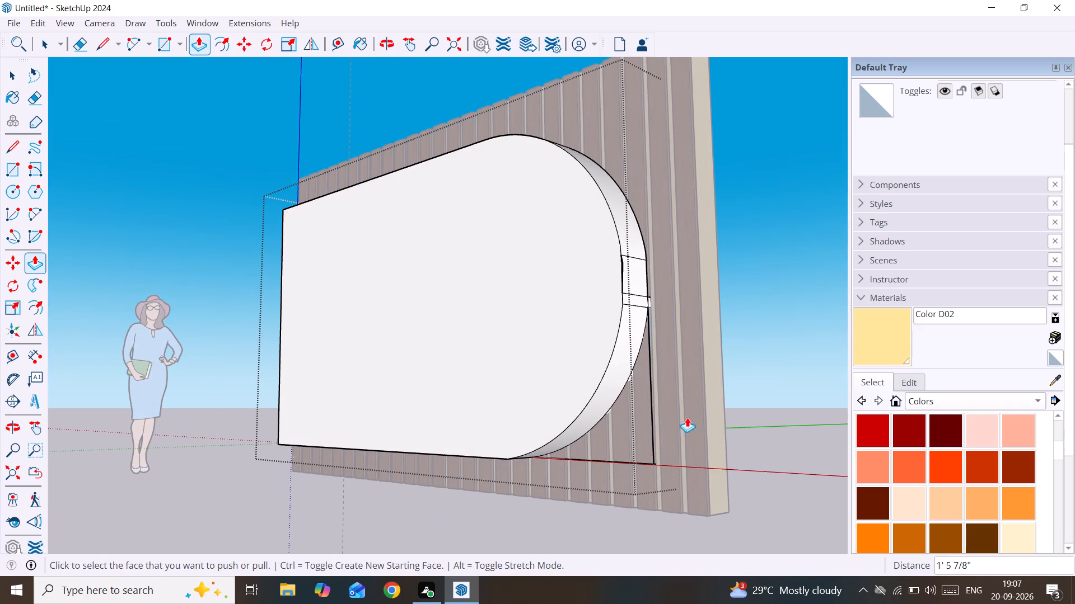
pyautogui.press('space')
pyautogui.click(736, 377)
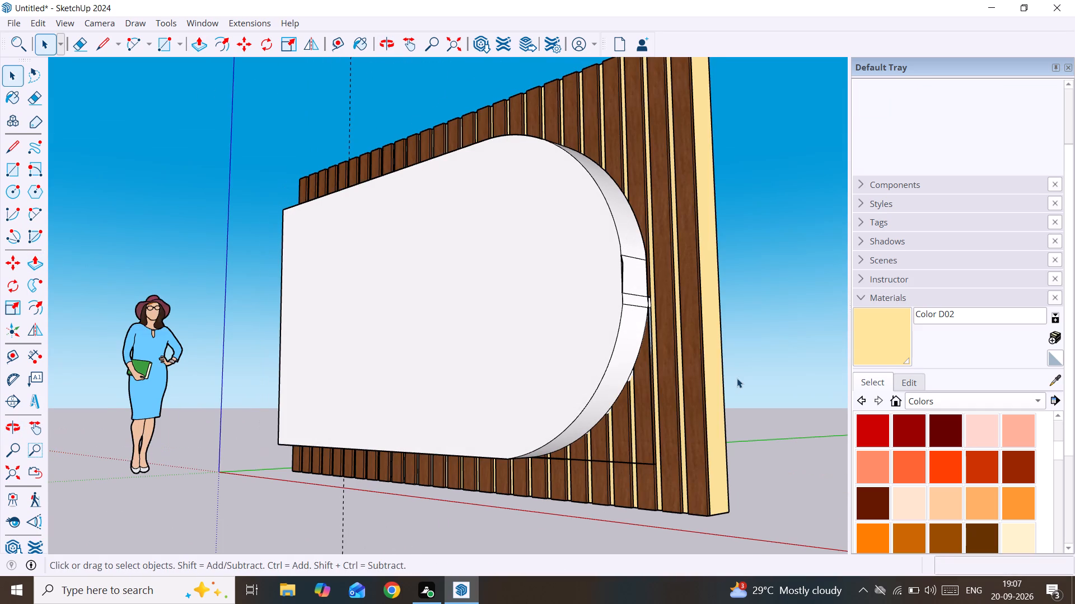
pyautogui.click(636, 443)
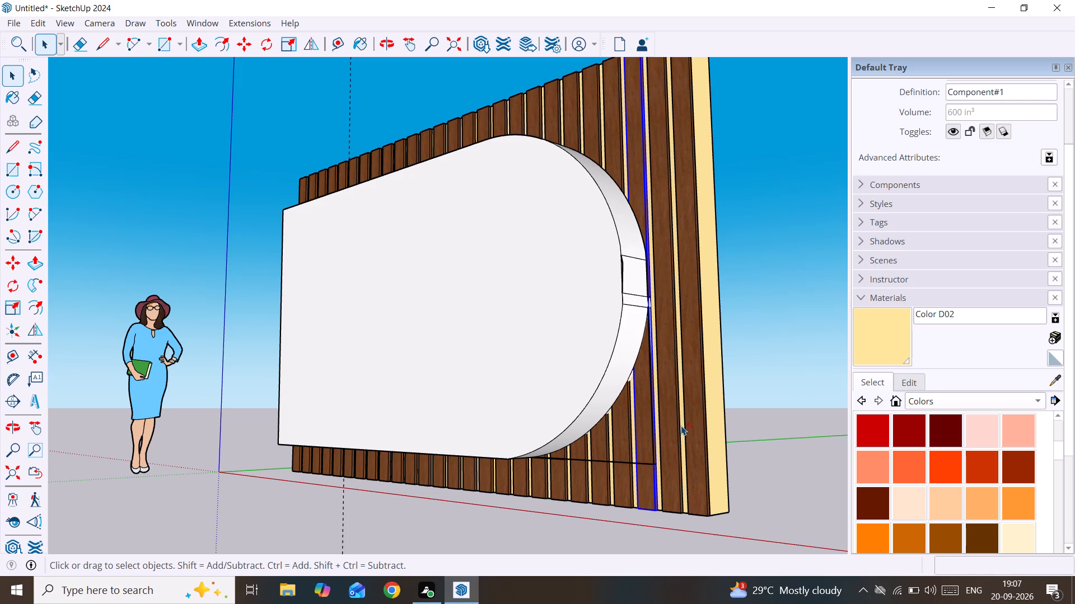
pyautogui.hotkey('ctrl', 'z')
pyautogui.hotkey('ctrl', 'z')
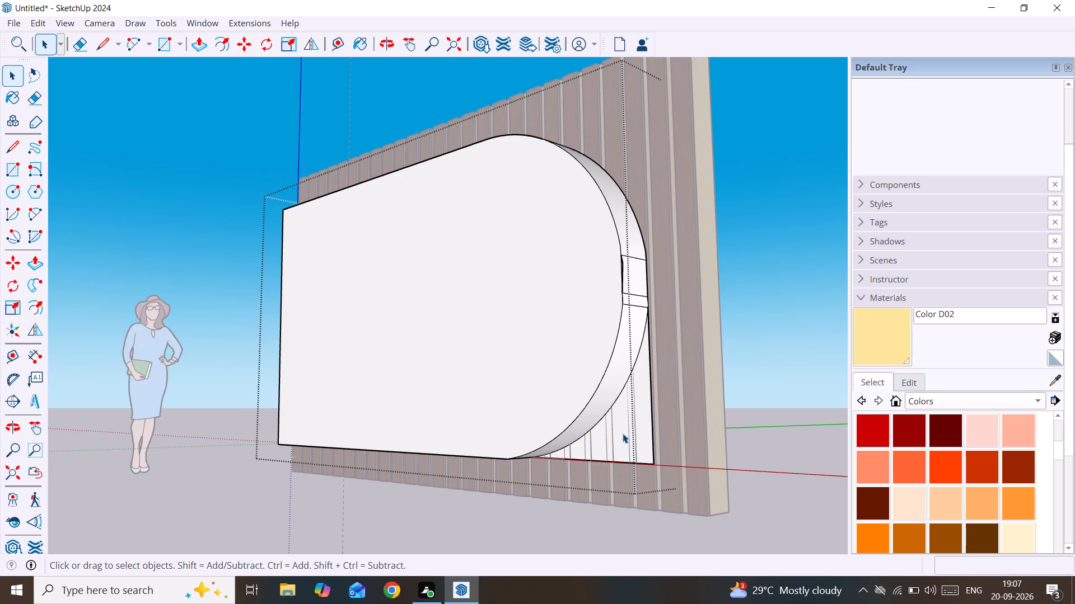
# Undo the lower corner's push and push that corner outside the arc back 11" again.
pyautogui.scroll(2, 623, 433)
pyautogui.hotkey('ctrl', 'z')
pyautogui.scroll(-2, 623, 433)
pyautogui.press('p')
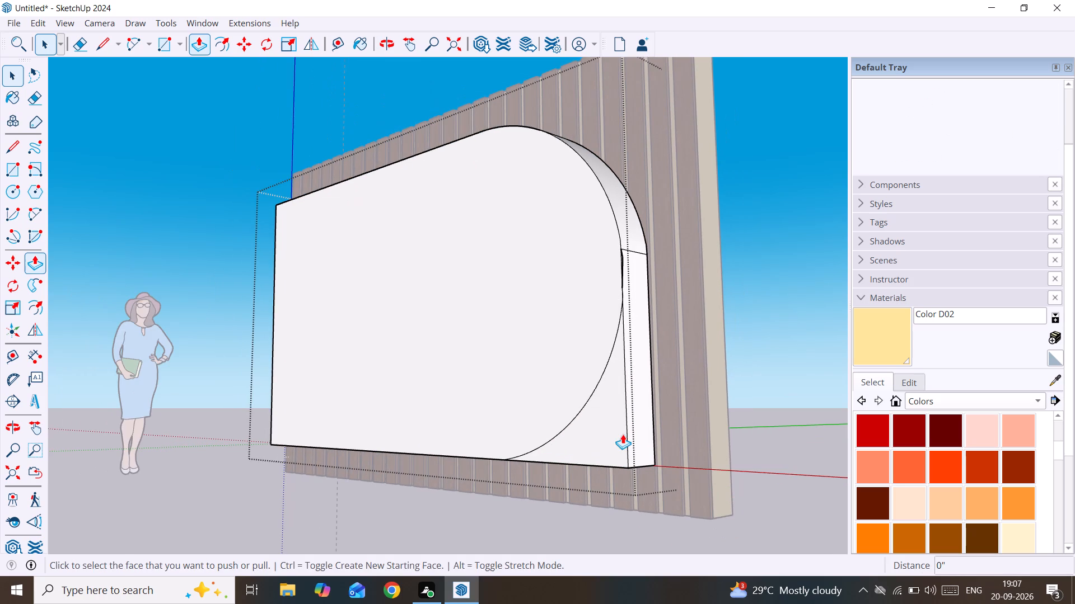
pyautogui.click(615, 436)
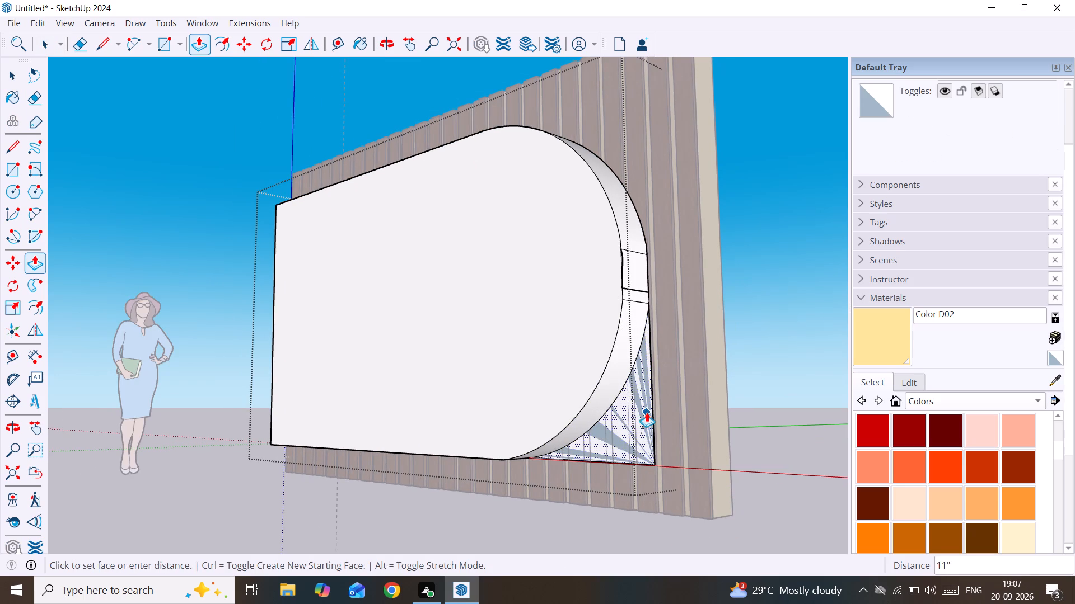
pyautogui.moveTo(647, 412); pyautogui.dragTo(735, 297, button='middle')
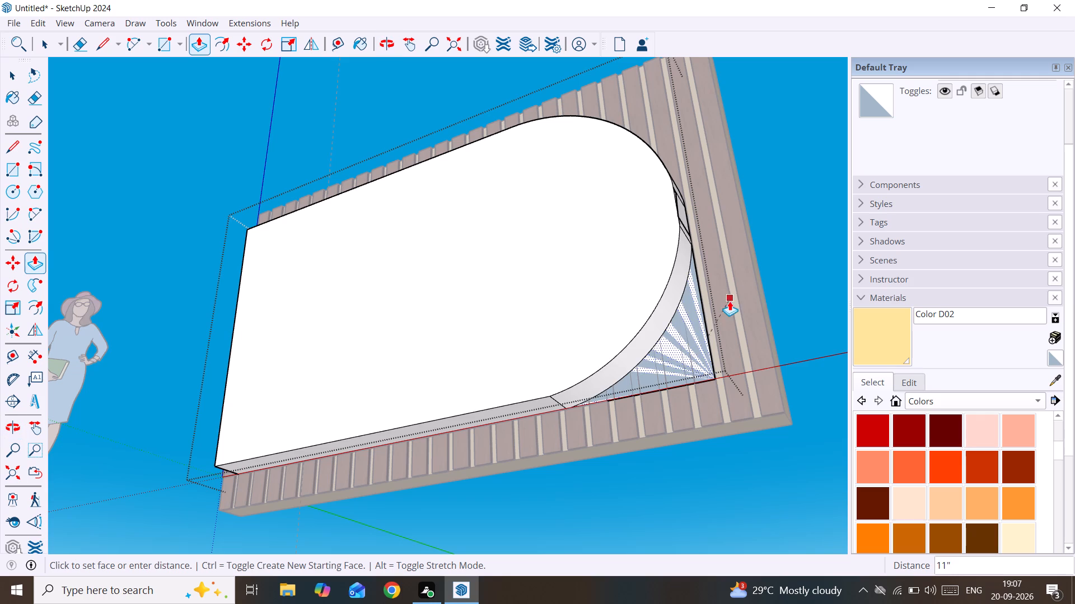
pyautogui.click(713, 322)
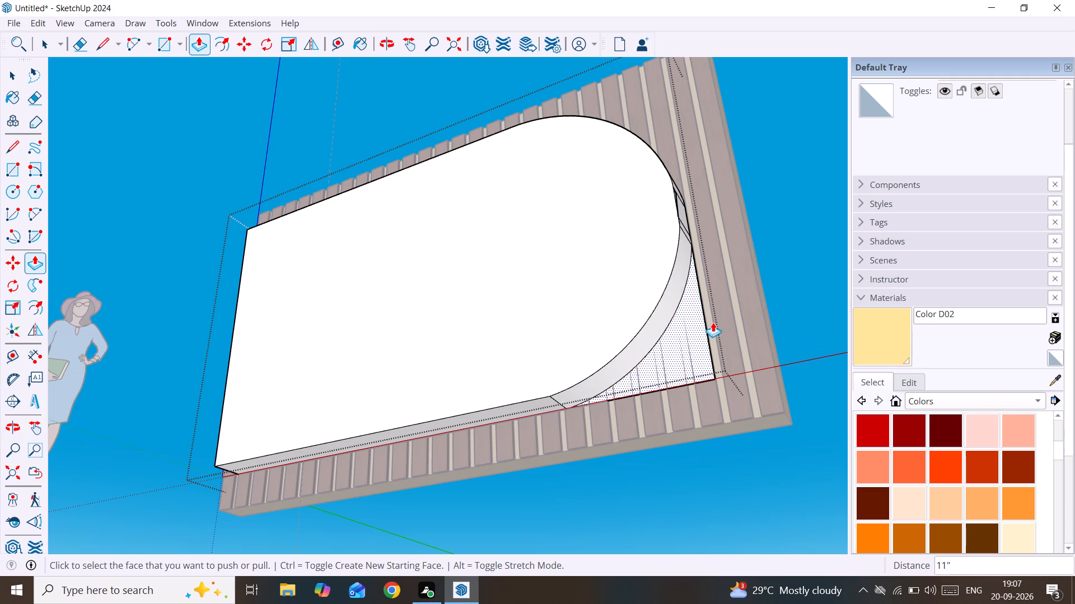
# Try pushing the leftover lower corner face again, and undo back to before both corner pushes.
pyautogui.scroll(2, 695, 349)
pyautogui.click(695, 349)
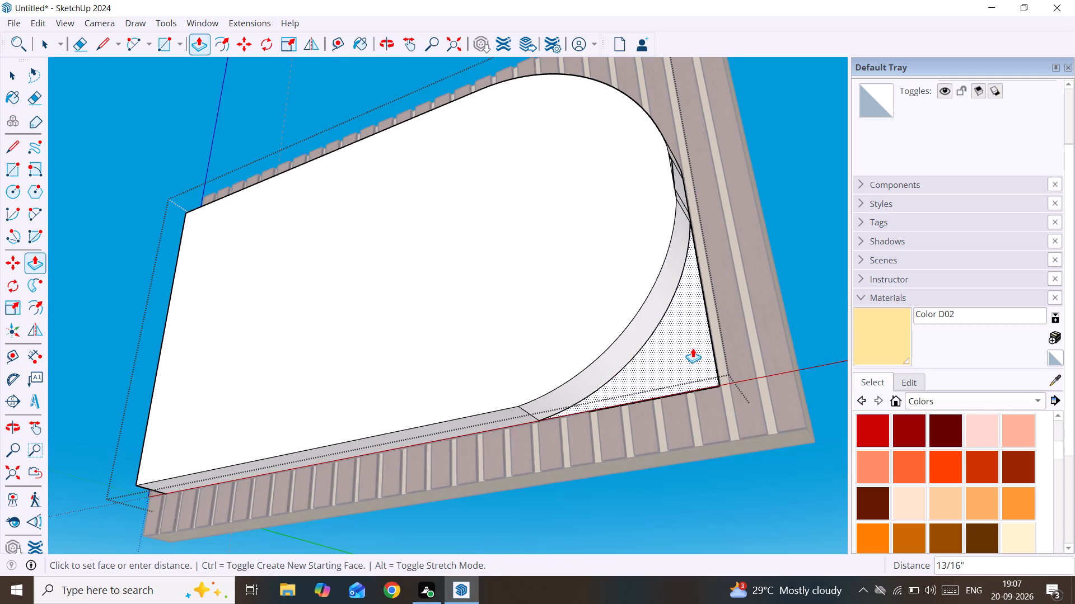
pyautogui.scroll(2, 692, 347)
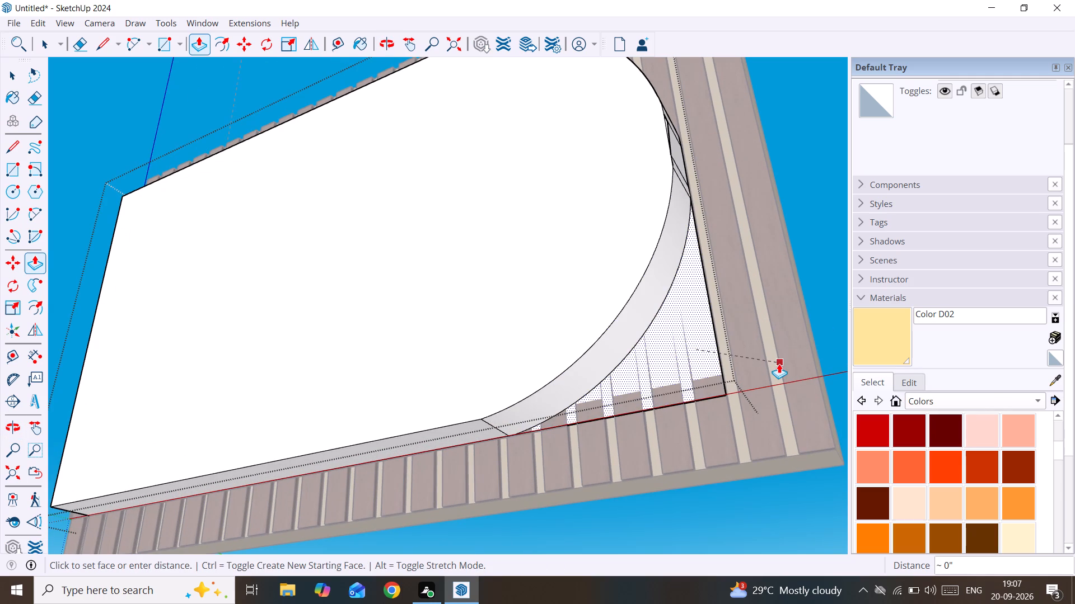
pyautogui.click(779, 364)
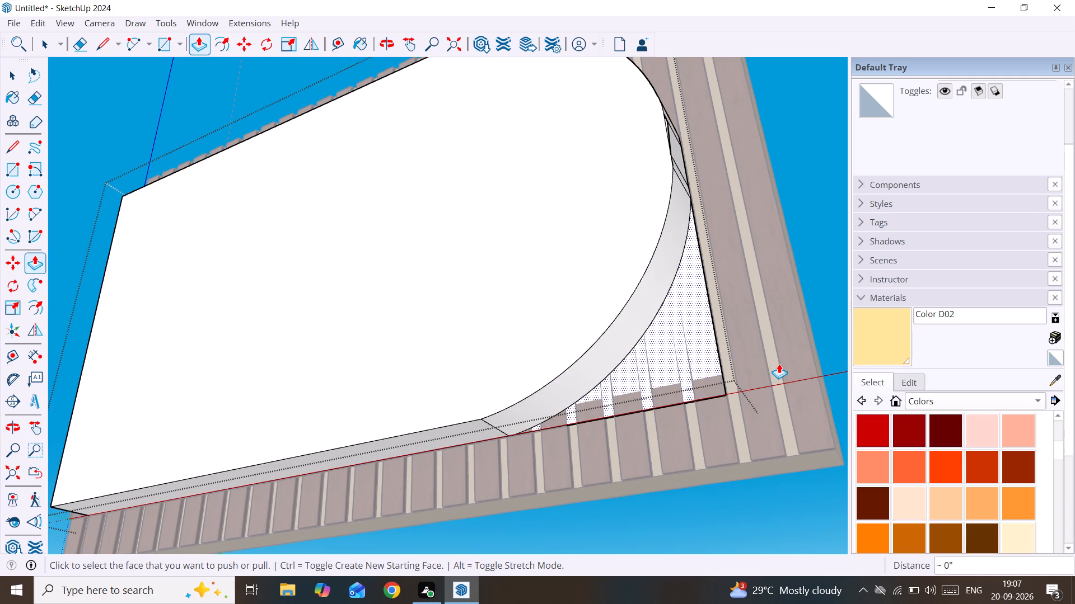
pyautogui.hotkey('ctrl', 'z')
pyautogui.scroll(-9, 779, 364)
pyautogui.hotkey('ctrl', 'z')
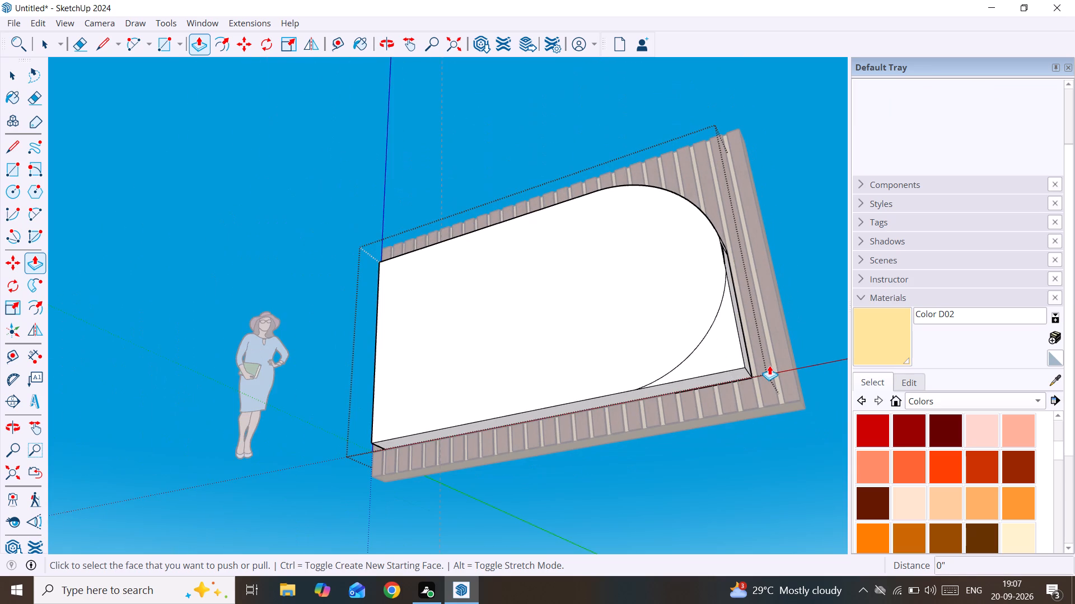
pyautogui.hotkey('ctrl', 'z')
# Push the panel's upper corner outside the arc back 11" to the strip wall.
pyautogui.moveTo(763, 369); pyautogui.dragTo(651, 499, button='middle')
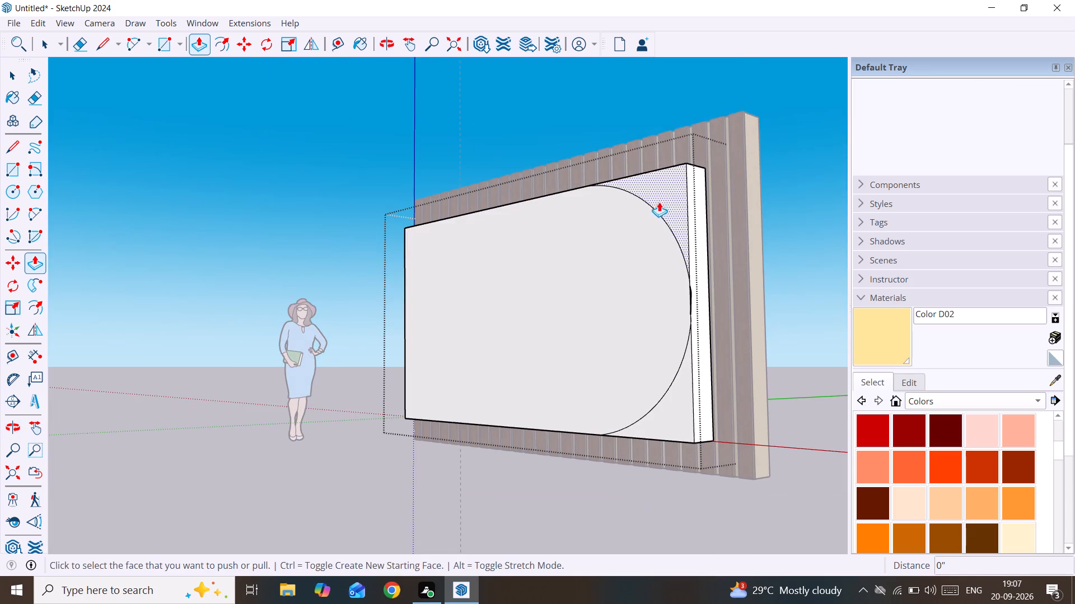
pyautogui.click(664, 187)
pyautogui.click(695, 187)
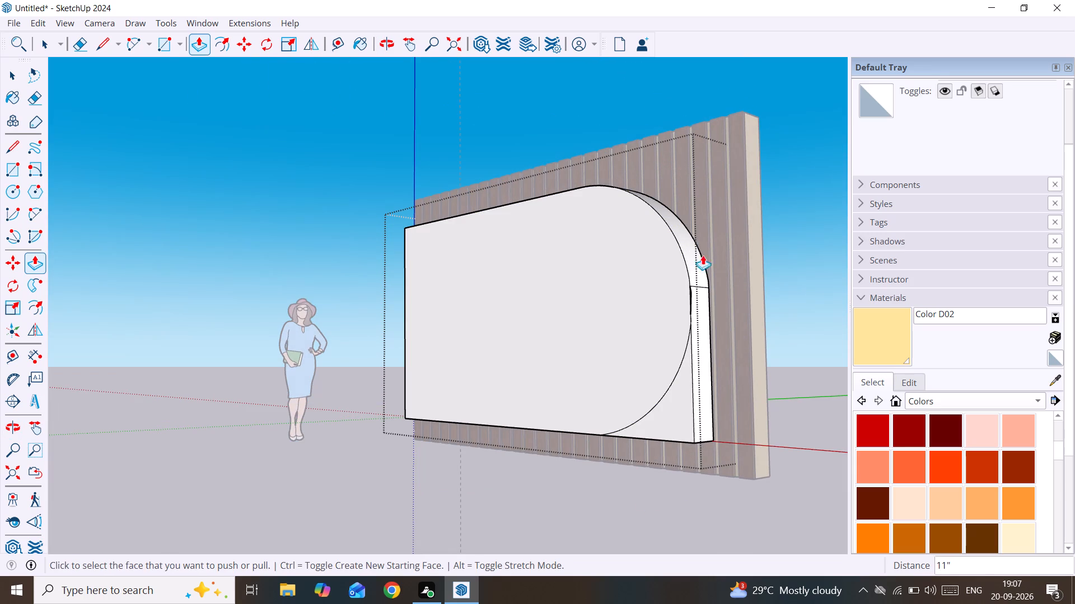
# Push the panel's lower corner outside the arc back 11" to the strip wall.
pyautogui.click(682, 399)
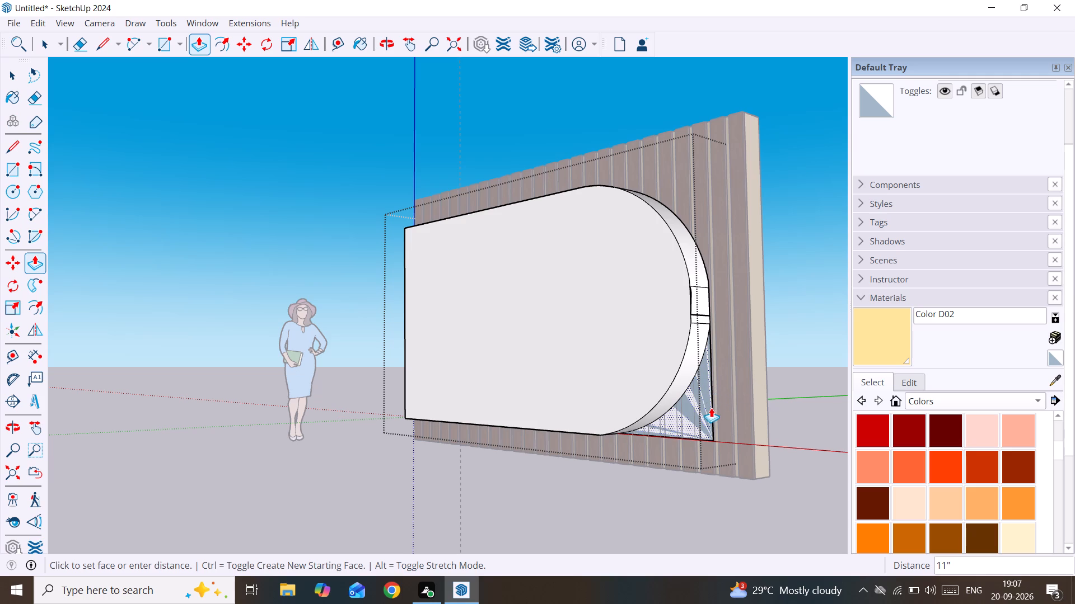
pyautogui.scroll(8, 728, 394)
pyautogui.moveTo(726, 393); pyautogui.dragTo(452, 418, button='middle')
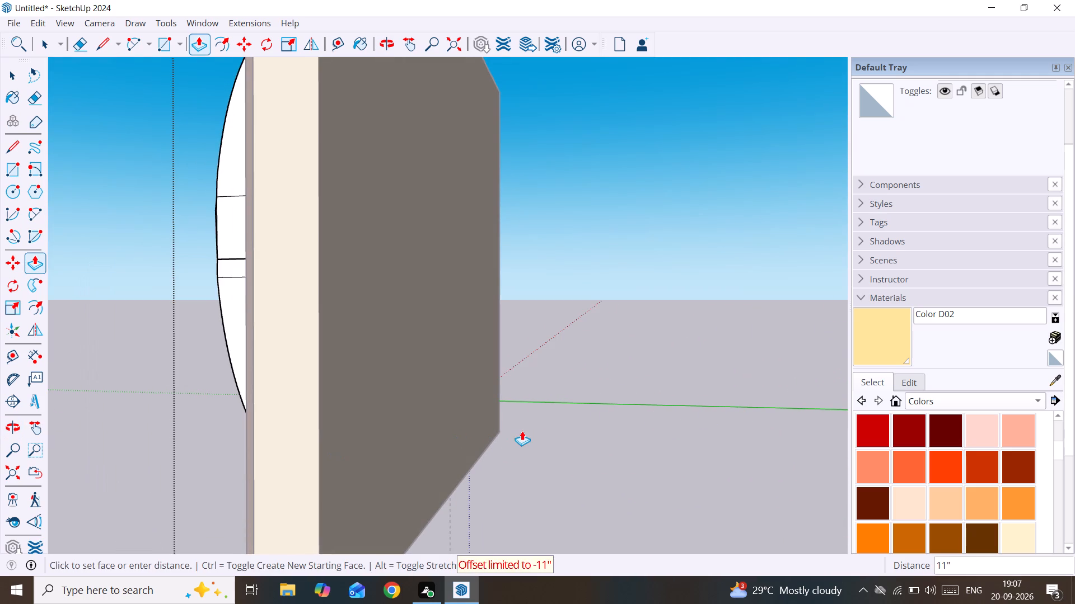
pyautogui.moveTo(524, 431); pyautogui.dragTo(666, 422, button='middle')
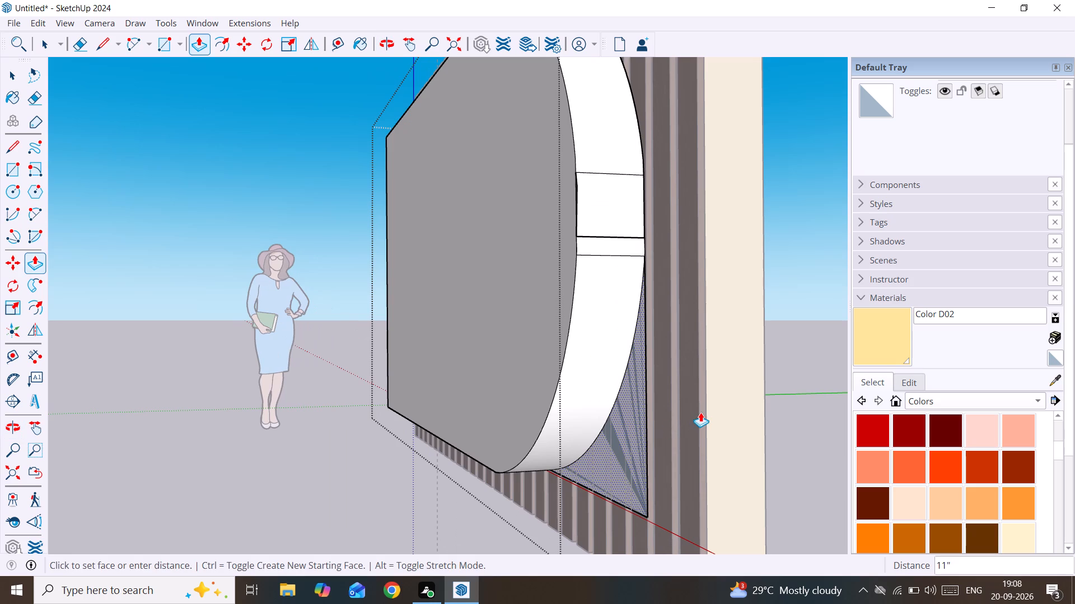
pyautogui.scroll(3, 700, 412)
pyautogui.moveTo(694, 414); pyautogui.dragTo(807, 386, button='middle')
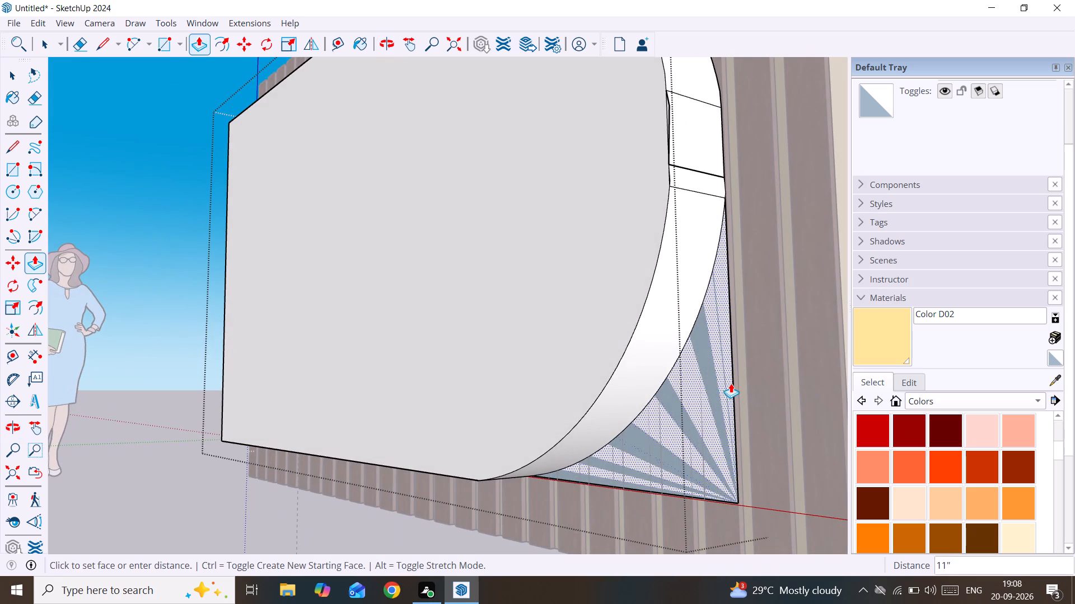
pyautogui.scroll(-9, 758, 356)
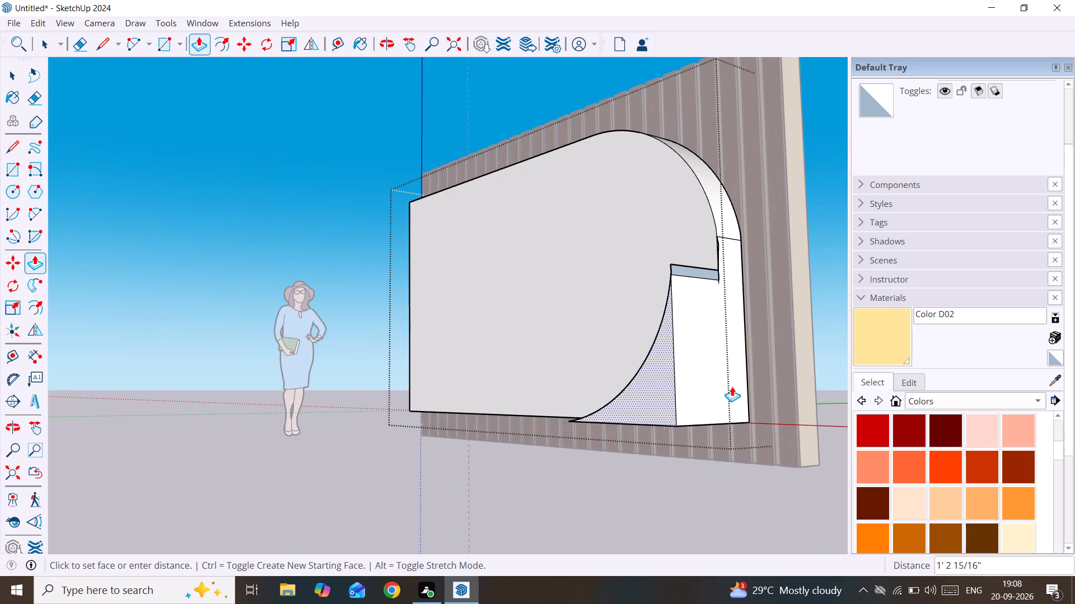
pyautogui.click(733, 383)
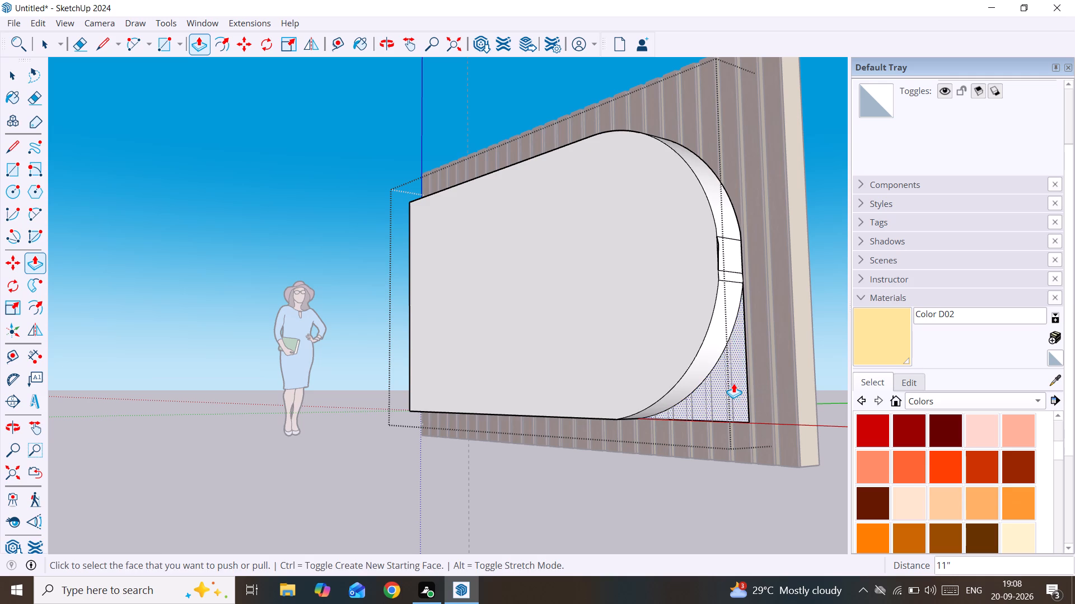
# Delete the leftover corner face lying on the strip wall below the panel's arc.
pyautogui.scroll(6, 731, 381)
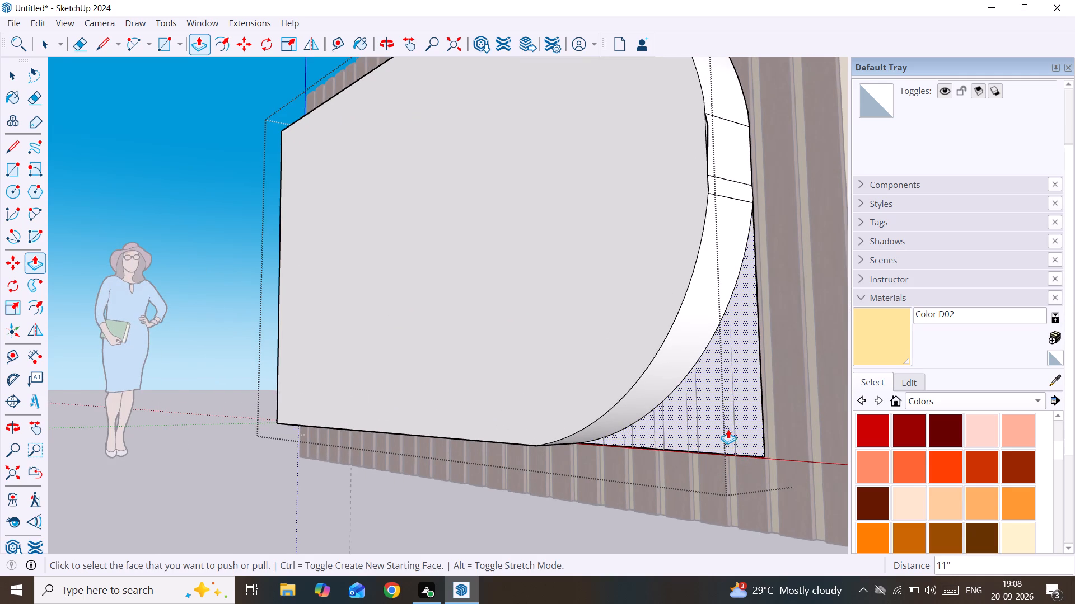
pyautogui.press('space')
pyautogui.click(749, 423)
pyautogui.scroll(-6, 749, 423)
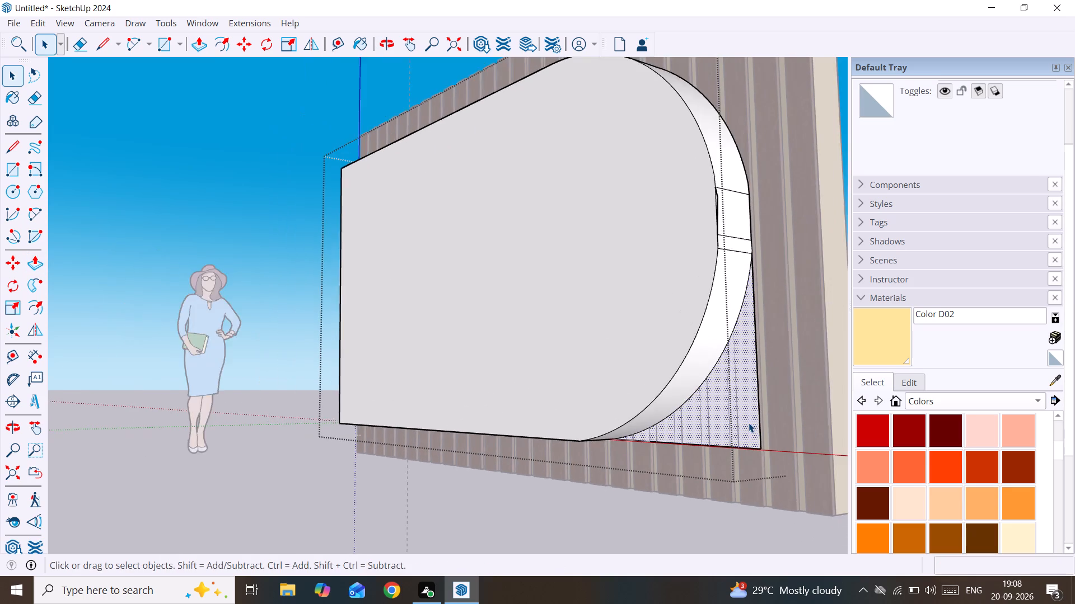
pyautogui.scroll(-6, 749, 423)
pyautogui.scroll(5, 733, 439)
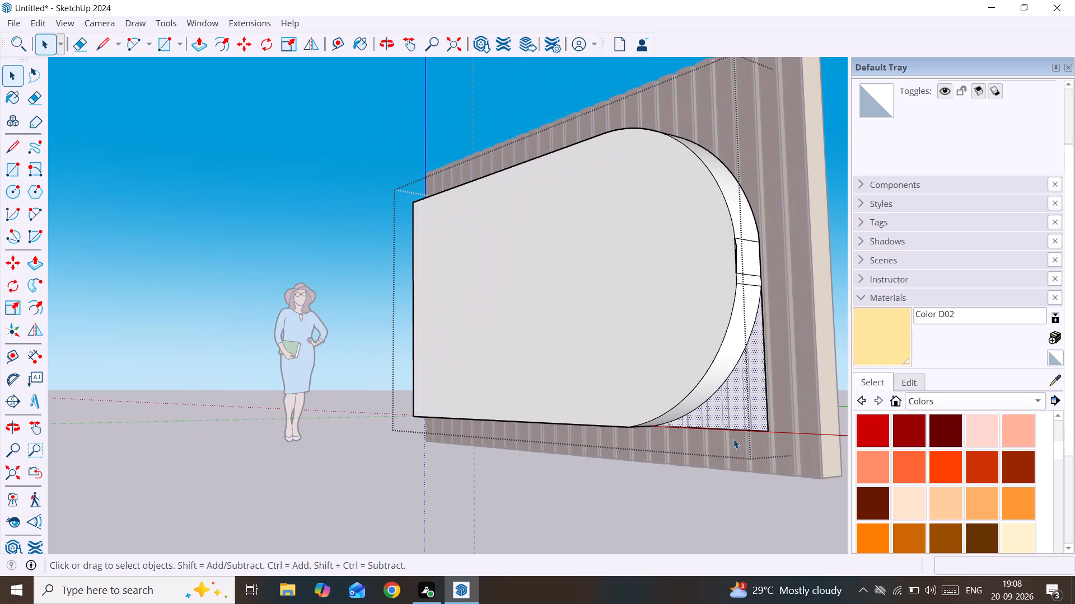
pyautogui.press('Delete')
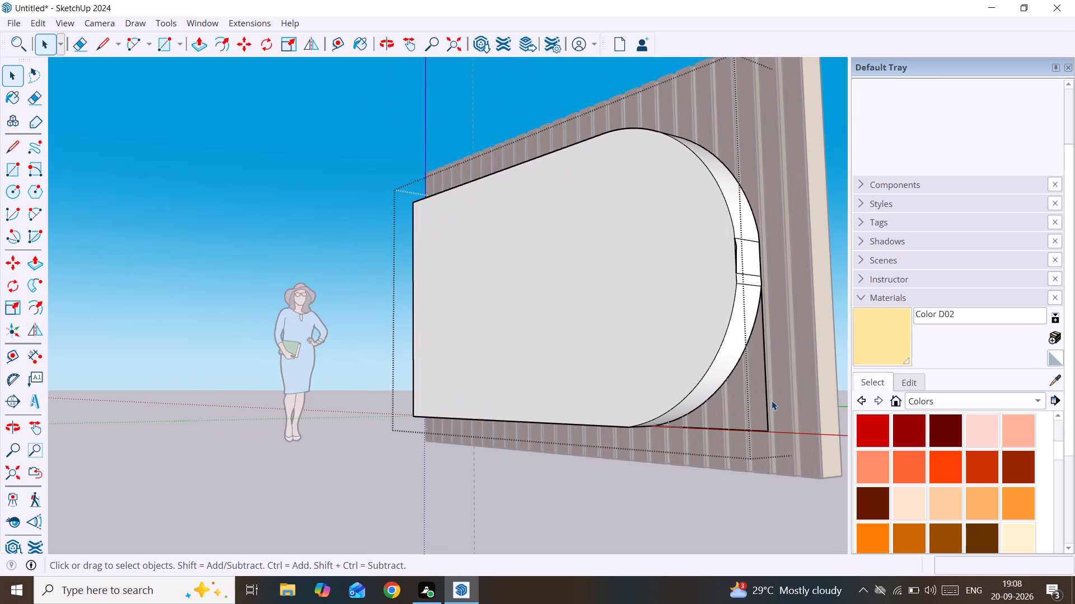
# Delete the leftover straight edges of the removed lower corner on the strip wall.
pyautogui.moveTo(781, 362); pyautogui.dragTo(731, 476)
pyautogui.click(764, 399)
pyautogui.moveTo(783, 367); pyautogui.dragTo(755, 437)
pyautogui.press('Delete')
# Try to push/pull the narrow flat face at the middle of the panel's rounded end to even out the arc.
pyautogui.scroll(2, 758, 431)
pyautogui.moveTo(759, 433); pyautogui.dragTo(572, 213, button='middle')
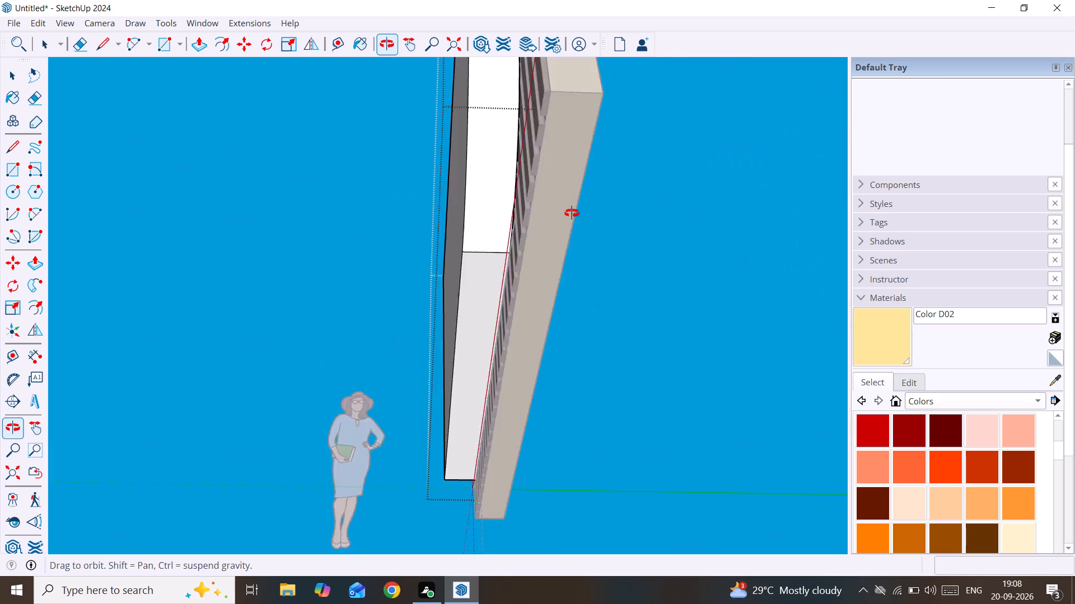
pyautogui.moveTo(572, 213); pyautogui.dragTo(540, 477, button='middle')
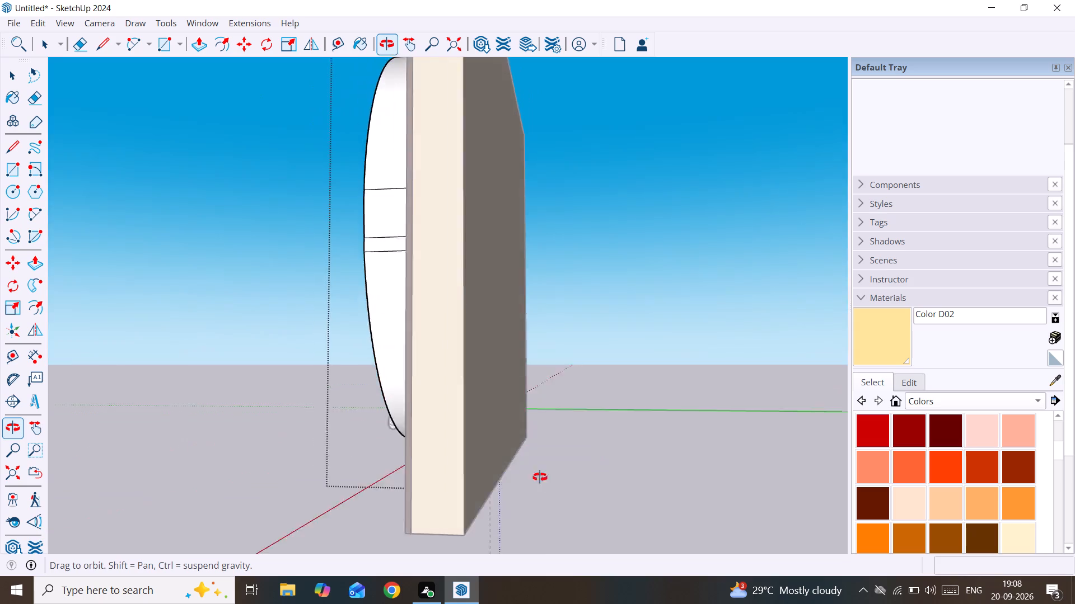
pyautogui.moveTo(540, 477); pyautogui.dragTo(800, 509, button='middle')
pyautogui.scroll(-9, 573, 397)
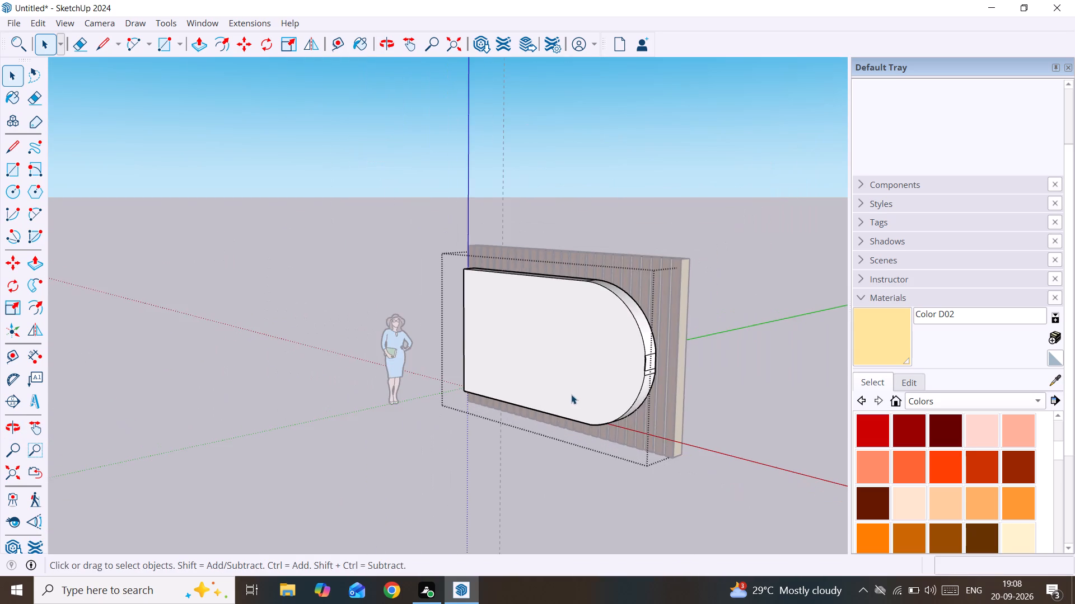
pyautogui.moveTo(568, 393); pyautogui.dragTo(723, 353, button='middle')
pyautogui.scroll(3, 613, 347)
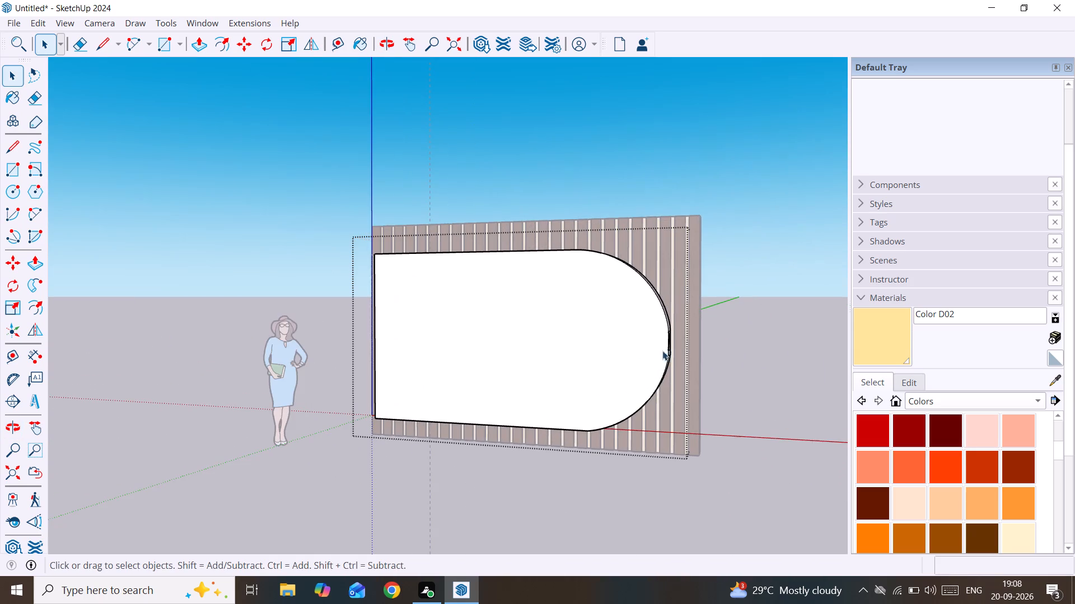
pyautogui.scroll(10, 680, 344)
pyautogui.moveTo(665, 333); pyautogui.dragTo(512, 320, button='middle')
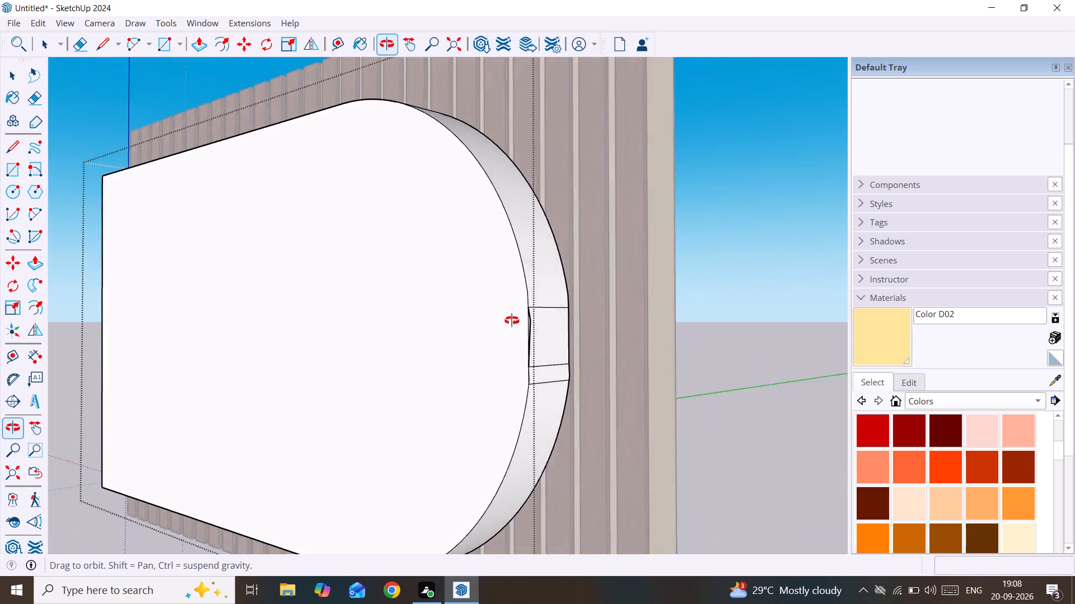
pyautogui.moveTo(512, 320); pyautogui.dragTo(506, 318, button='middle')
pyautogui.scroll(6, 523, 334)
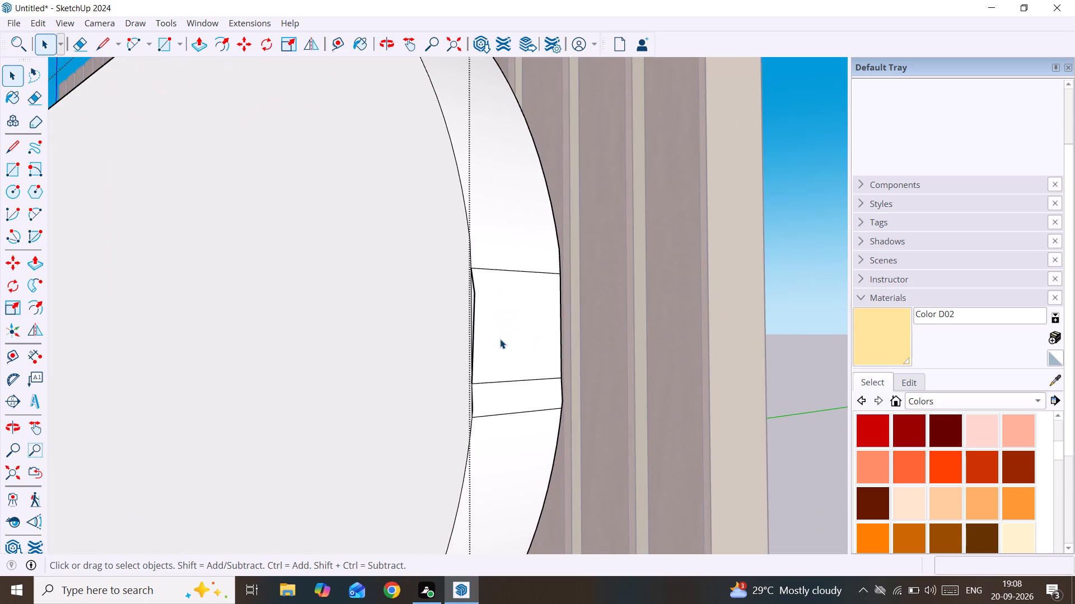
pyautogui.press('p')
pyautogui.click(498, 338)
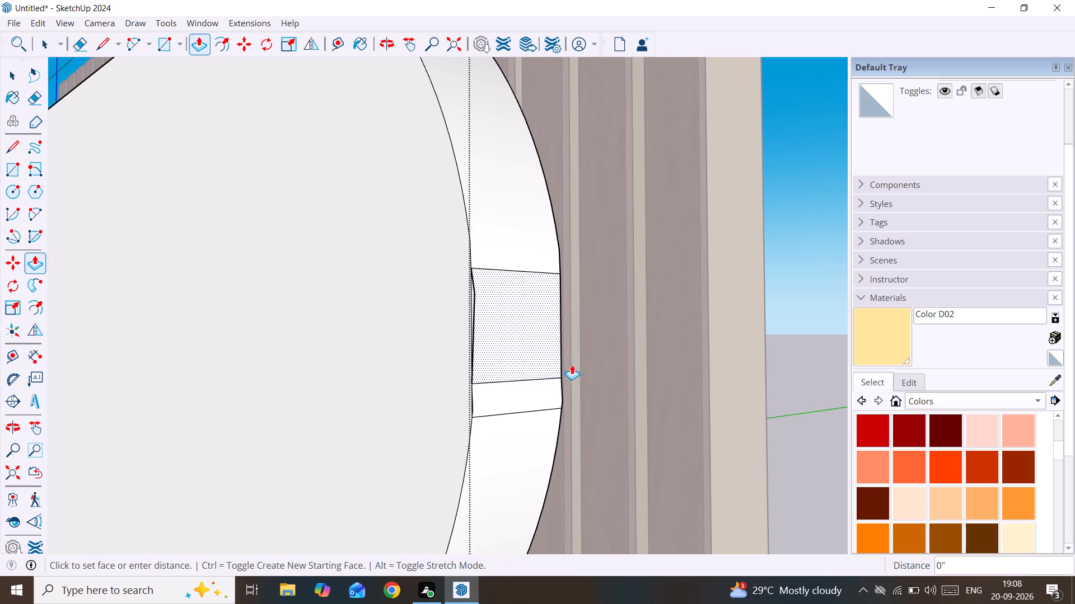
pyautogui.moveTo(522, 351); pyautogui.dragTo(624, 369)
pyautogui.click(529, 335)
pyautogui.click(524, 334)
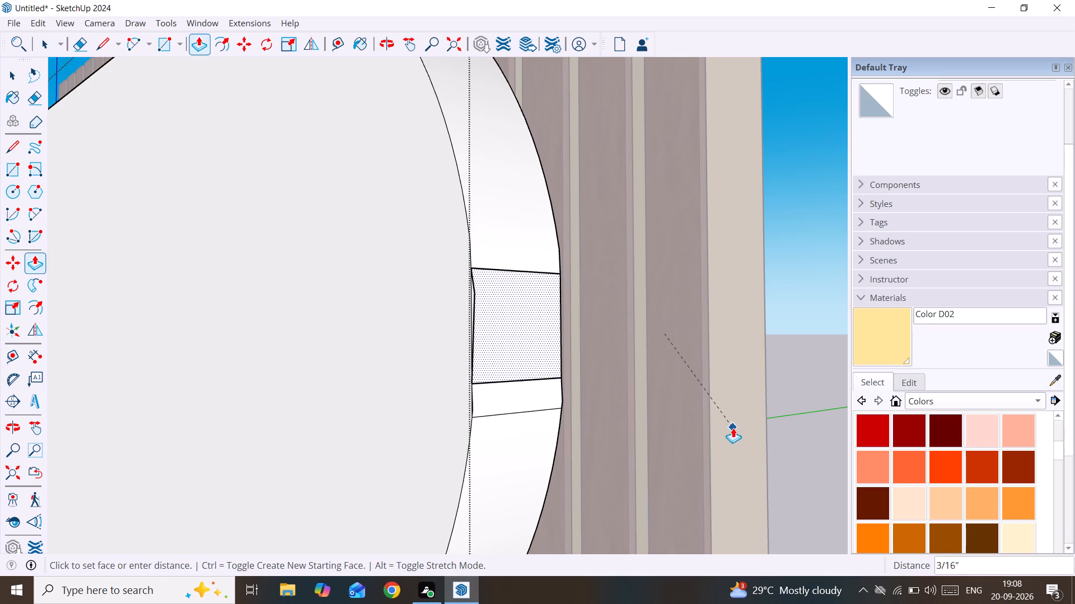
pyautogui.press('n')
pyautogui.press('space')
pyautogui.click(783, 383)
# Delete the leftover straight edge on the strip wall along the panel's bottom, running past the start of the arc.
pyautogui.scroll(-9, 394, 464)
pyautogui.moveTo(362, 463); pyautogui.dragTo(574, 398, button='middle')
pyautogui.scroll(-5, 574, 399)
pyautogui.keyDown('shift'); pyautogui.moveTo(576, 399); pyautogui.dragTo(632, 337, button='middle'); pyautogui.keyUp('shift')
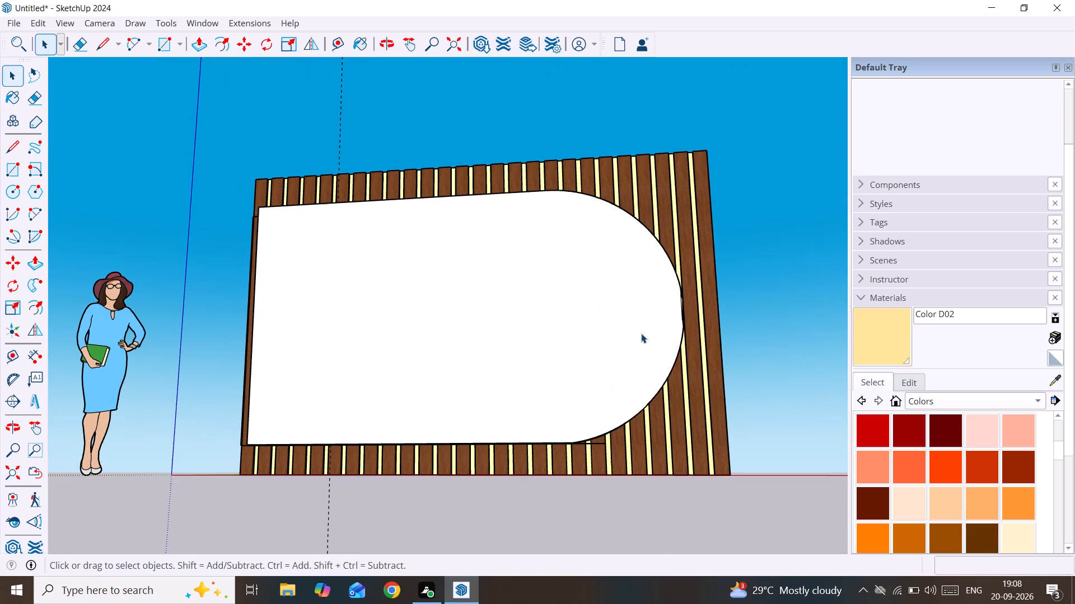
pyautogui.click(595, 446)
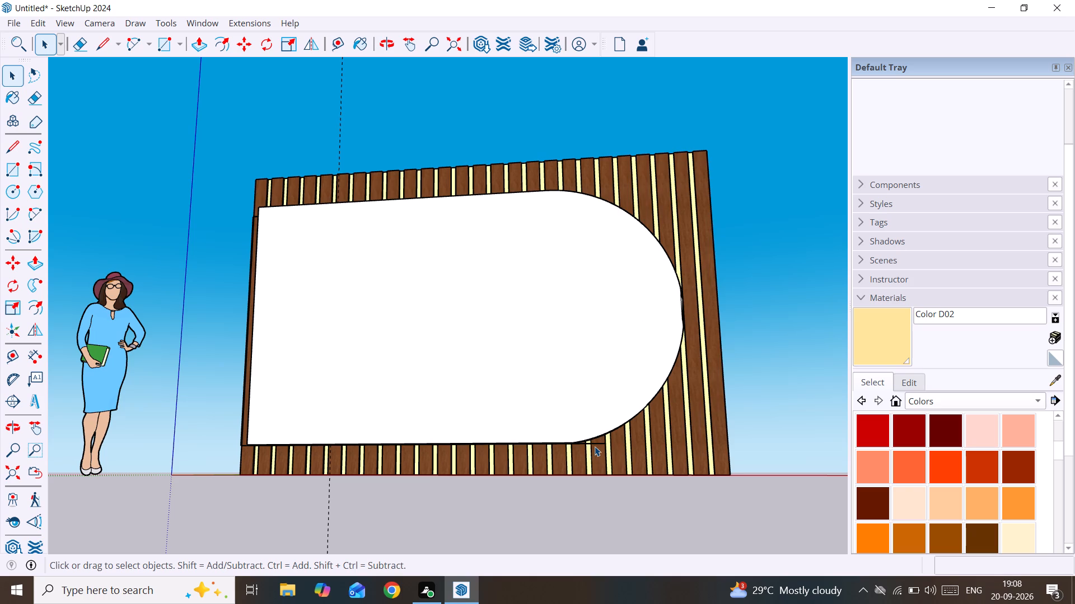
pyautogui.click(595, 438)
pyautogui.click(591, 445)
pyautogui.scroll(2, 585, 441)
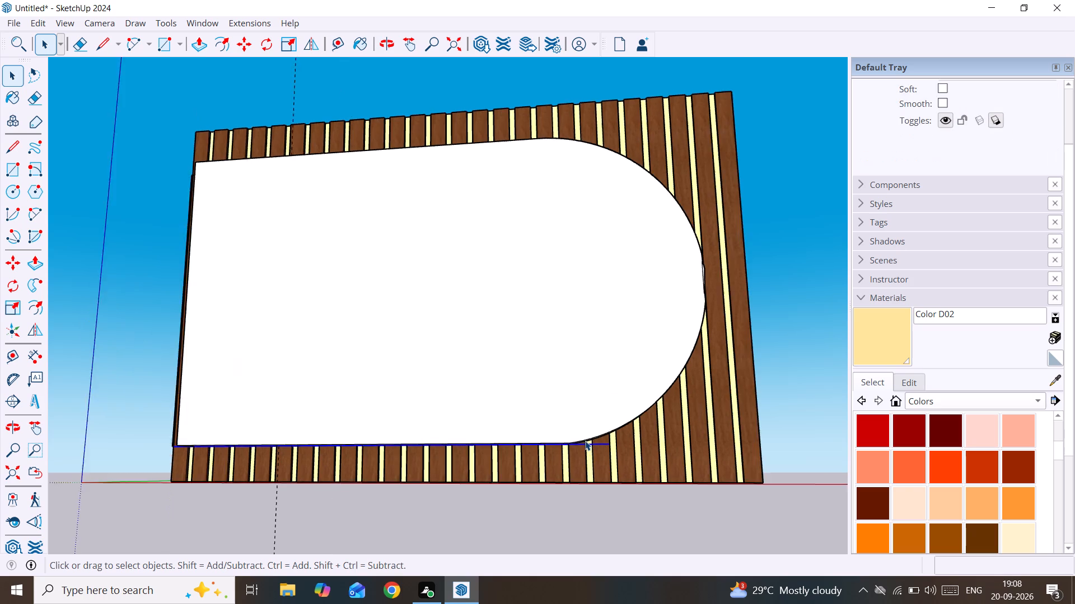
pyautogui.scroll(1, 585, 441)
pyautogui.press('Delete')
pyautogui.scroll(-2, 559, 455)
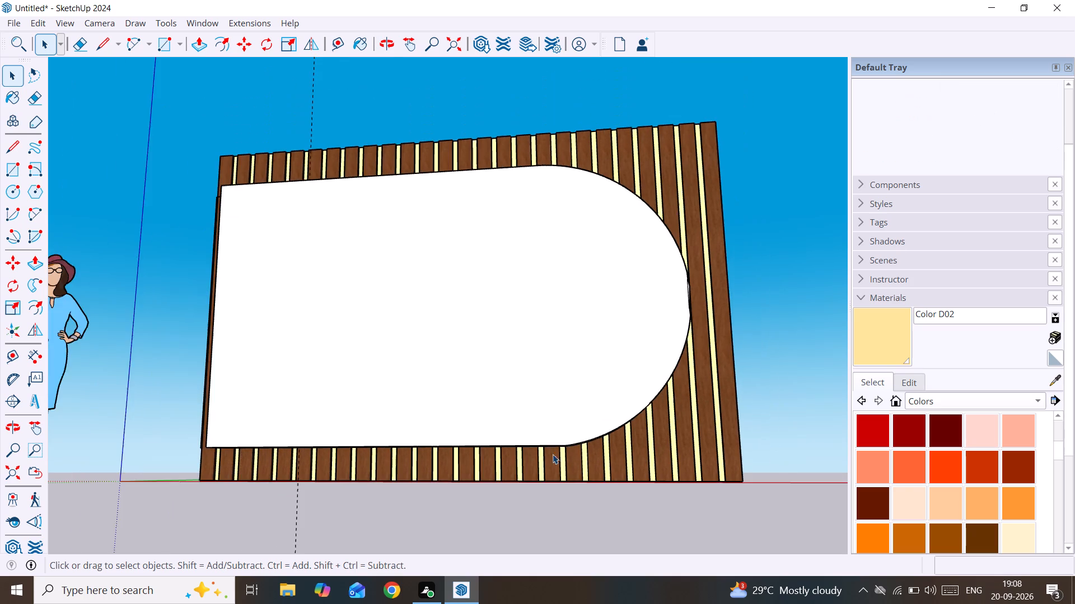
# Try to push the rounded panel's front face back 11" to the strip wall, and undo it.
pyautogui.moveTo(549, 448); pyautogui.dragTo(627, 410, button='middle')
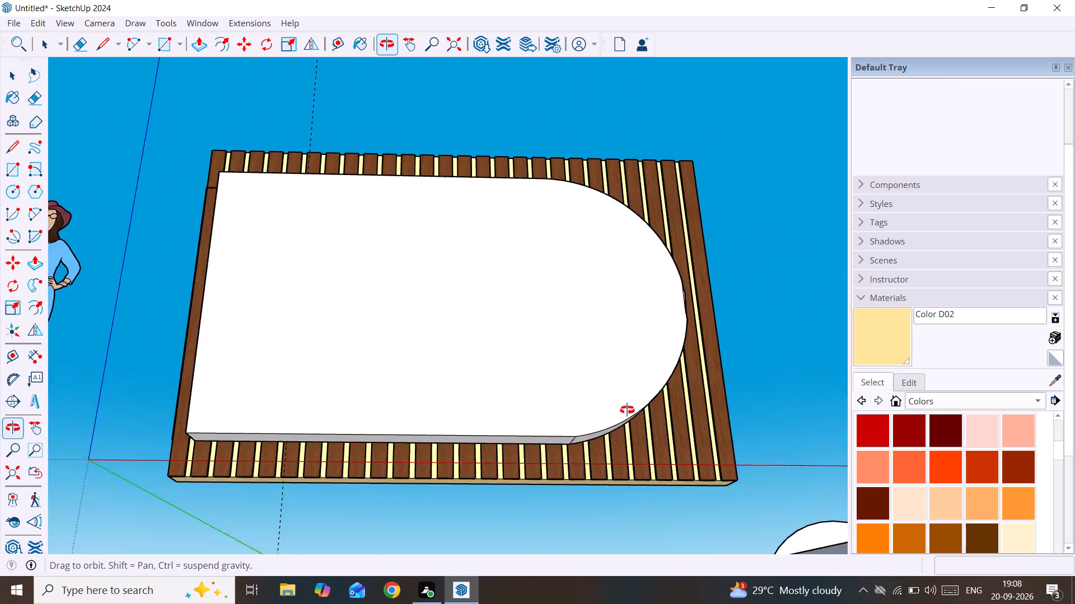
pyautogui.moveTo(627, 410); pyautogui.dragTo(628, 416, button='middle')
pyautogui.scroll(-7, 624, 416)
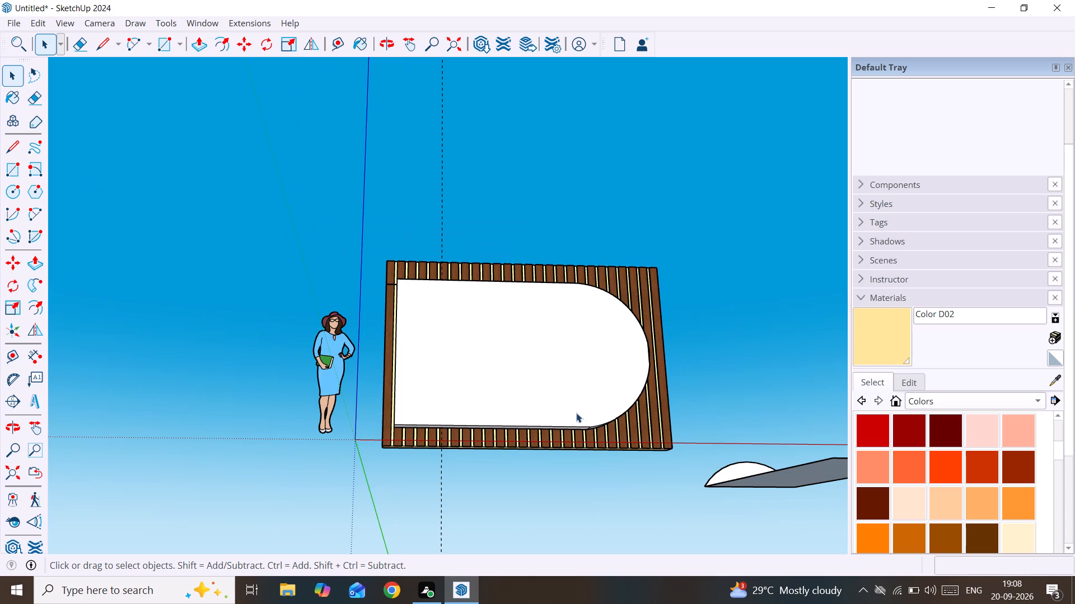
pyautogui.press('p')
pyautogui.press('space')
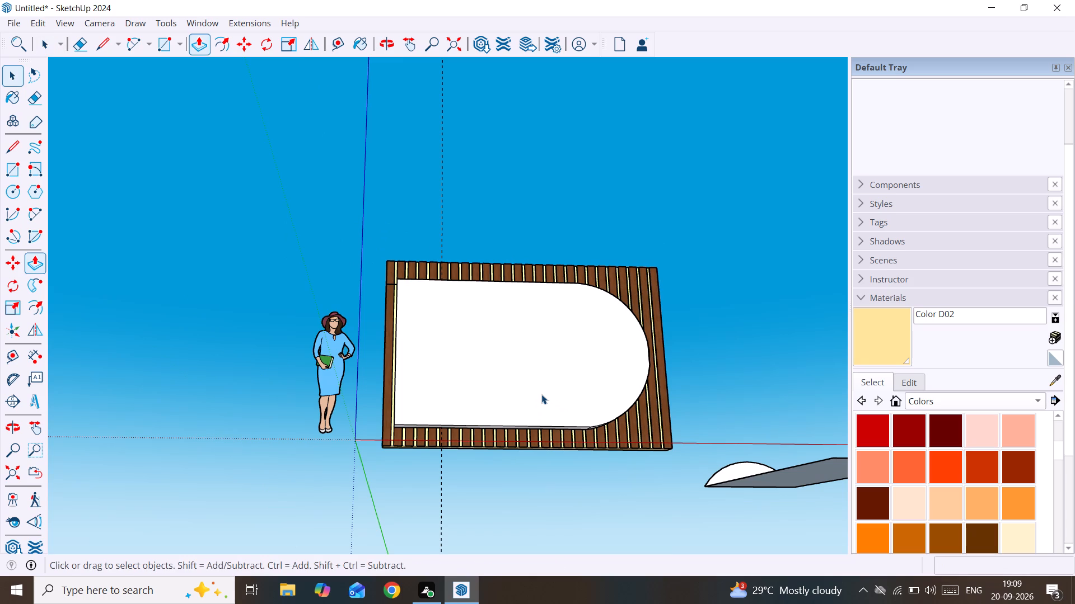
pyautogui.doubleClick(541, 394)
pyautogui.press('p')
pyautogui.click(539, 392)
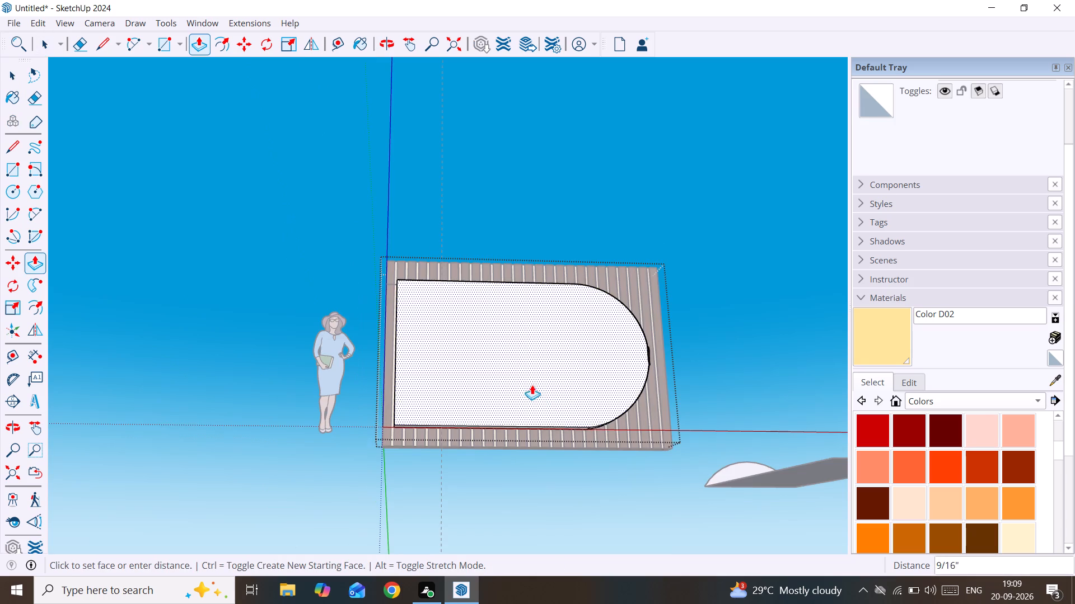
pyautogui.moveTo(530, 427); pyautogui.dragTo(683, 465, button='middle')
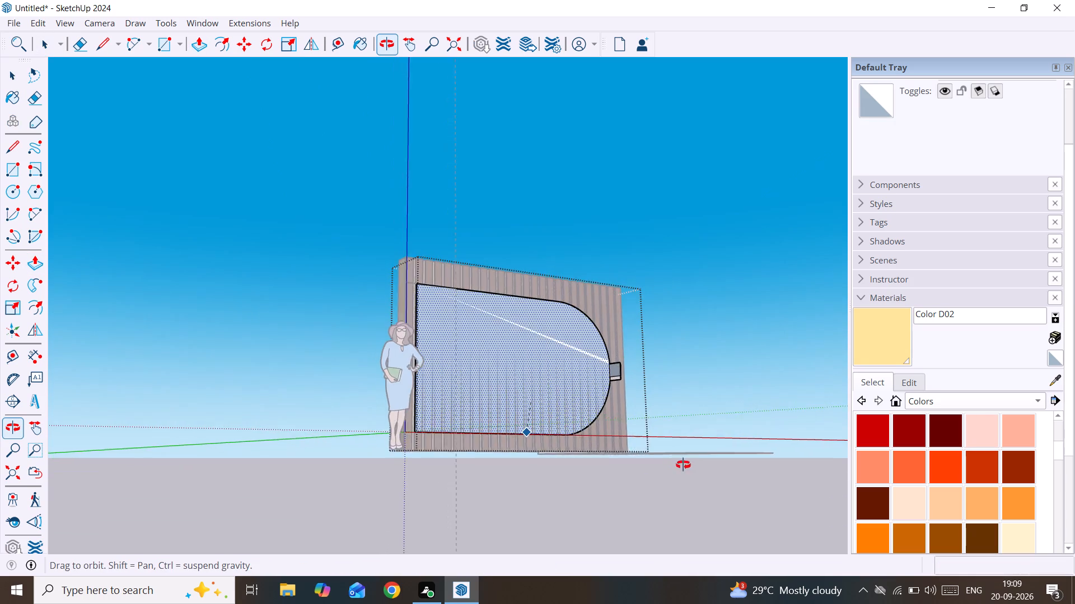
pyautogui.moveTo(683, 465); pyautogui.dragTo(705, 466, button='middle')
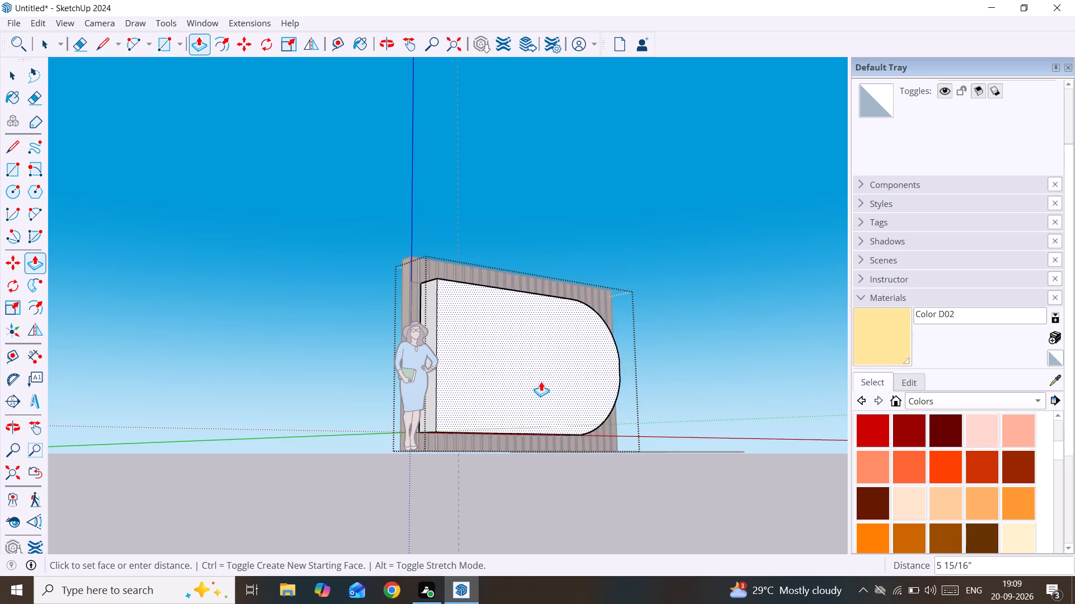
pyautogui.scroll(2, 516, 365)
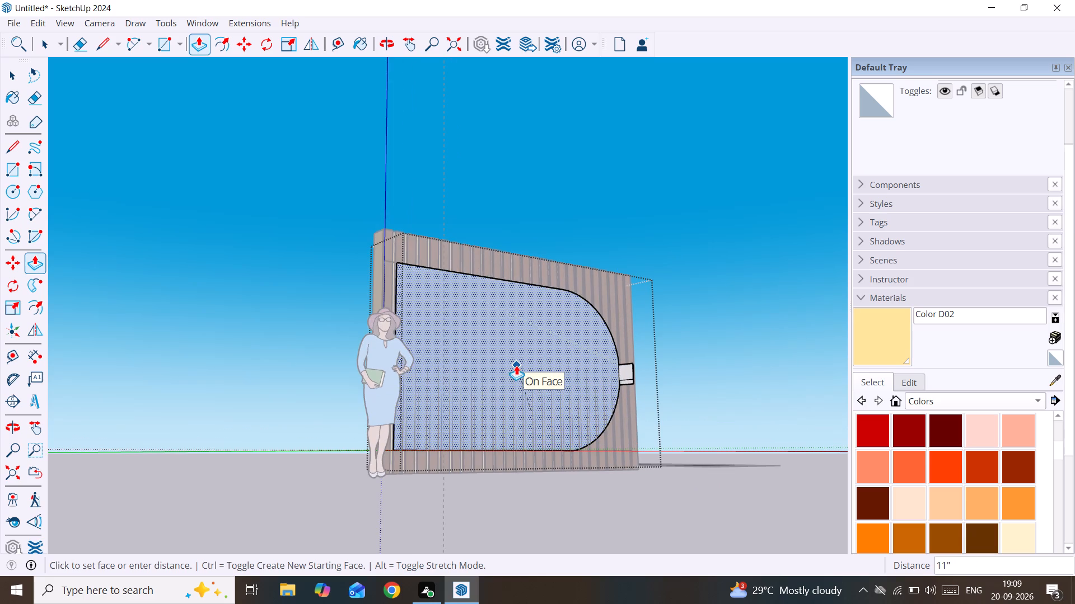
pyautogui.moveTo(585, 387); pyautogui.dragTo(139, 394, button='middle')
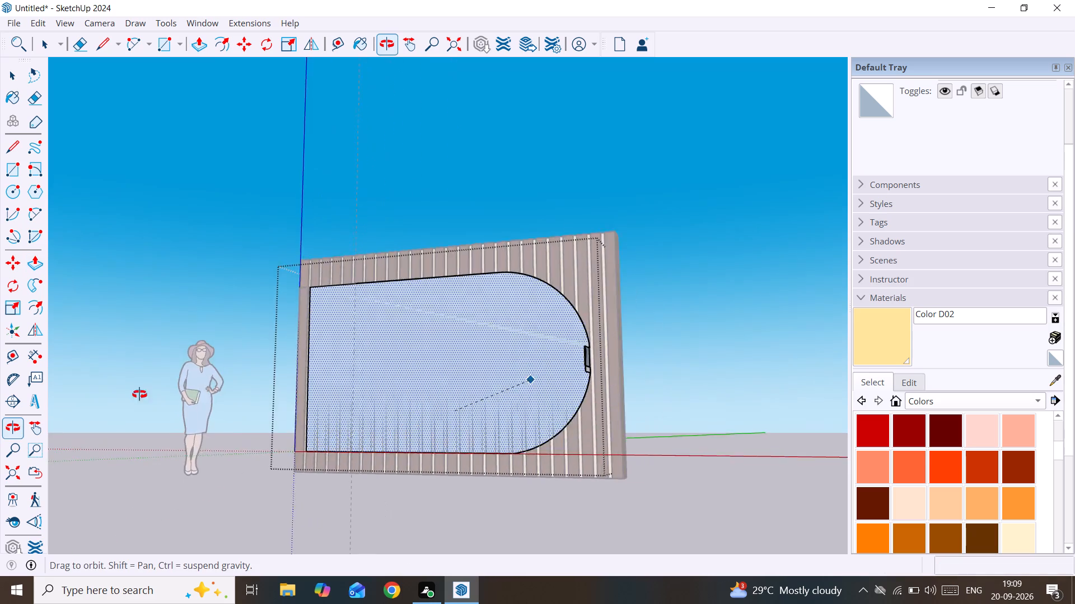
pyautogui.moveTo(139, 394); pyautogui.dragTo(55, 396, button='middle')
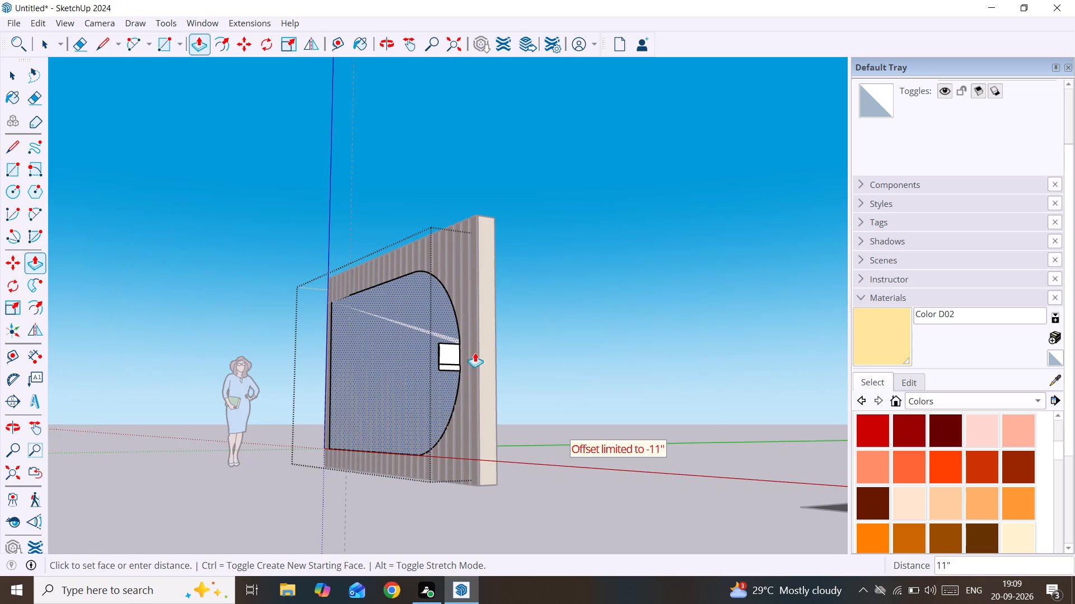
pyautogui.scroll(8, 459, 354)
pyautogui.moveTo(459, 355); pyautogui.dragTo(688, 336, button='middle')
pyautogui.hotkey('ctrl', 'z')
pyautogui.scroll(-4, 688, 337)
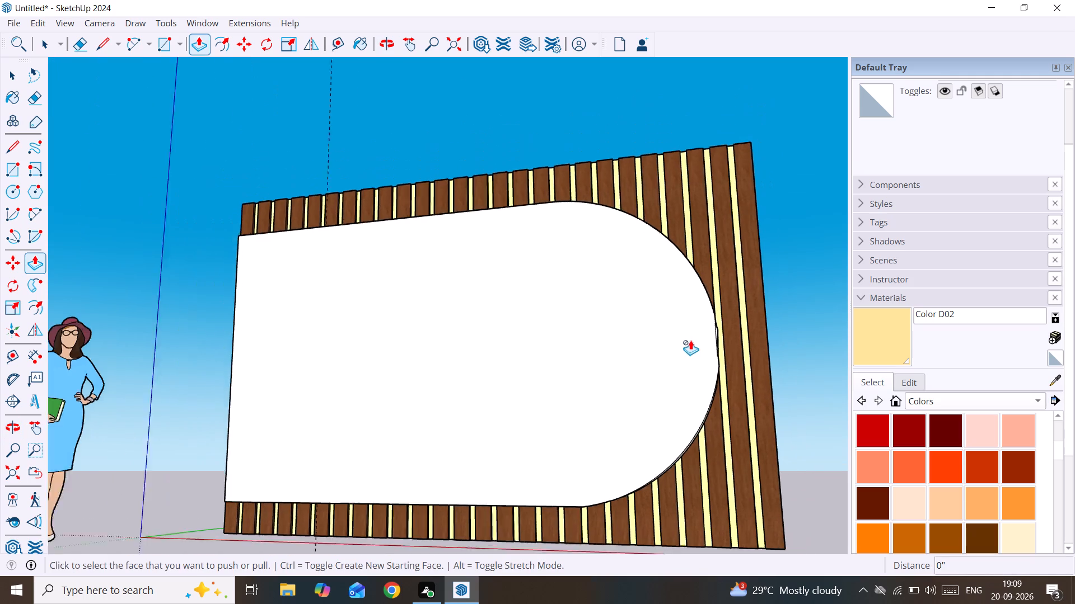
# Delete the whole raised panel with the rounded end from the strip wall.
pyautogui.press('space')
pyautogui.moveTo(227, 193); pyautogui.dragTo(230, 199)
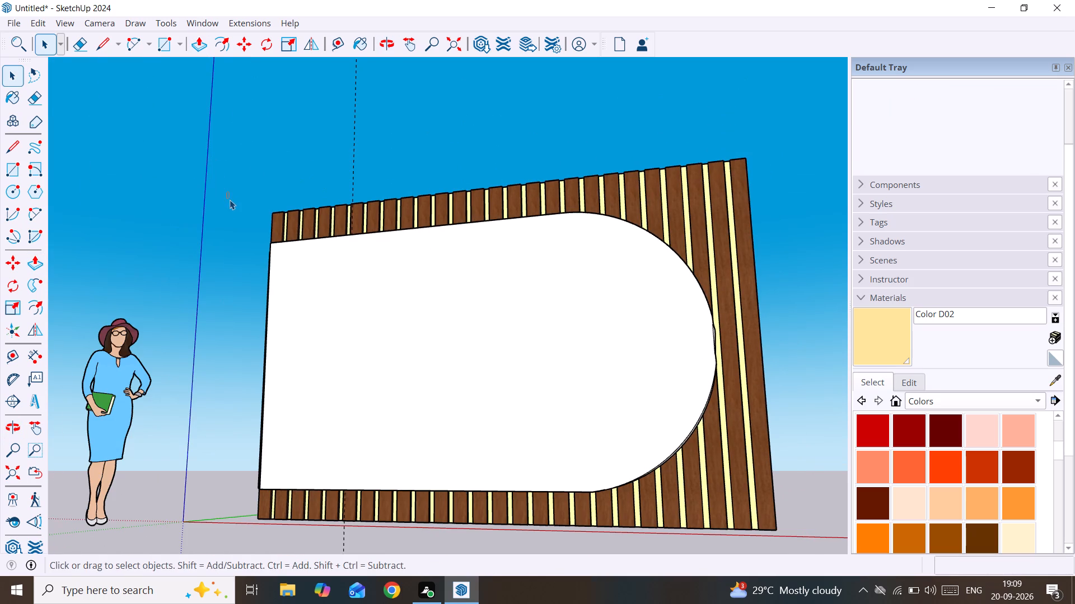
pyautogui.moveTo(230, 207); pyautogui.dragTo(716, 515)
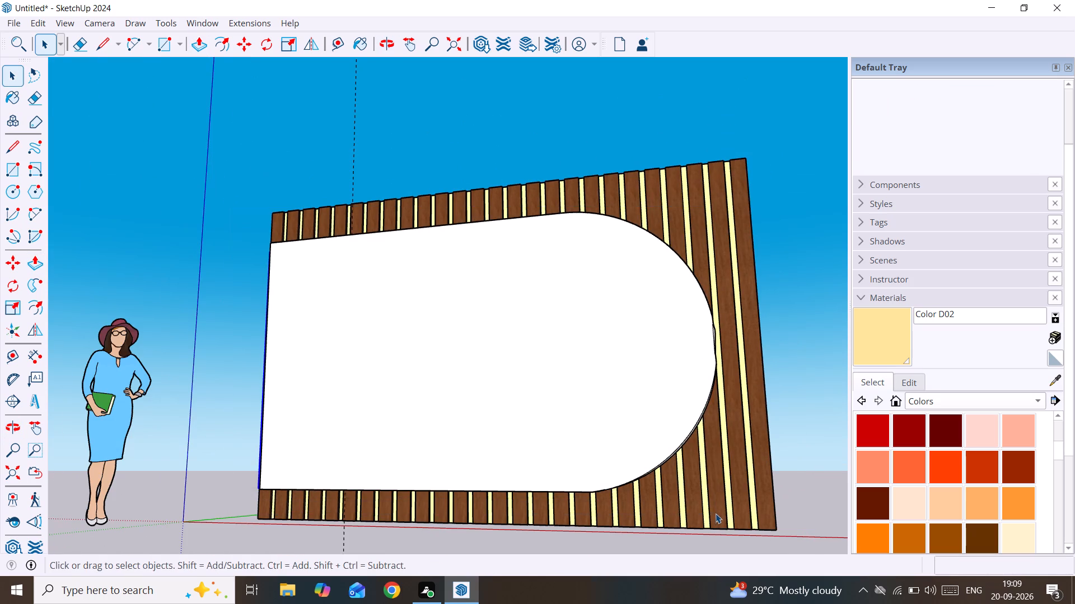
pyautogui.doubleClick(658, 400)
pyautogui.click(653, 394)
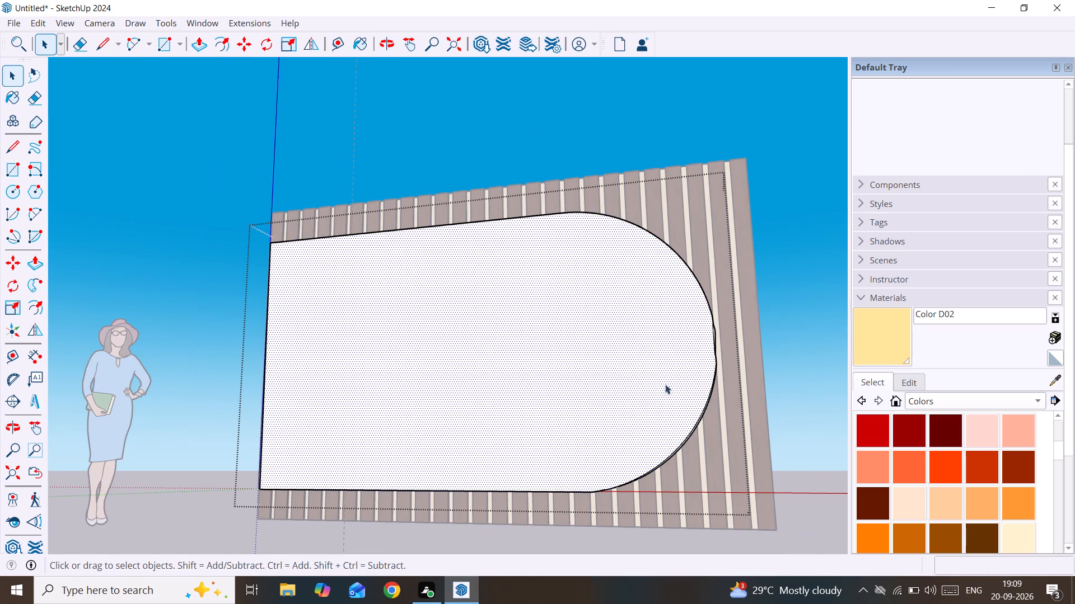
pyautogui.click(756, 316)
pyautogui.click(777, 304)
pyautogui.click(564, 375)
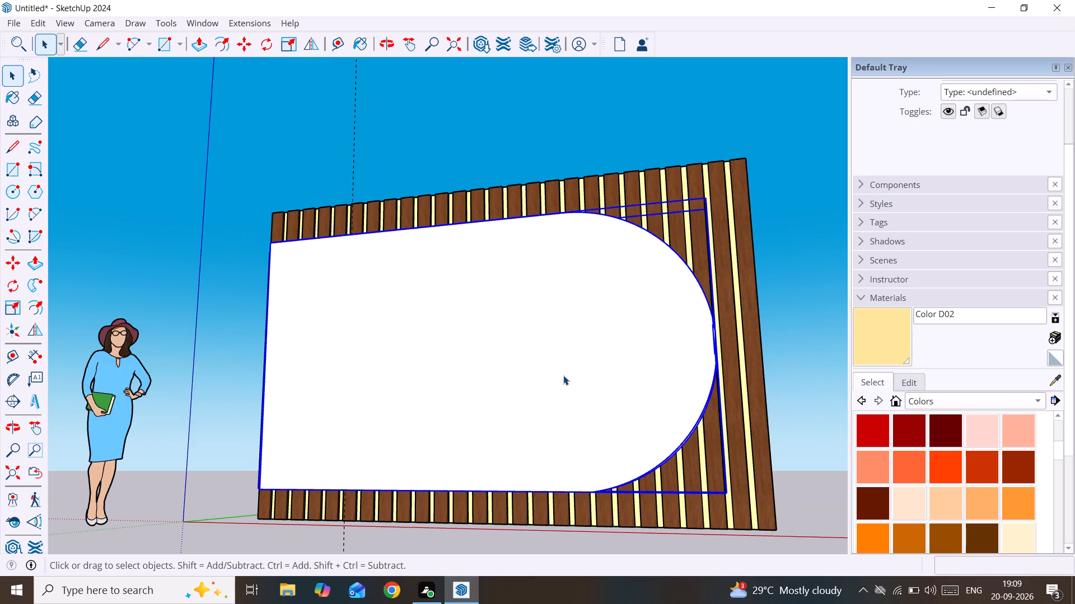
pyautogui.press('Delete')
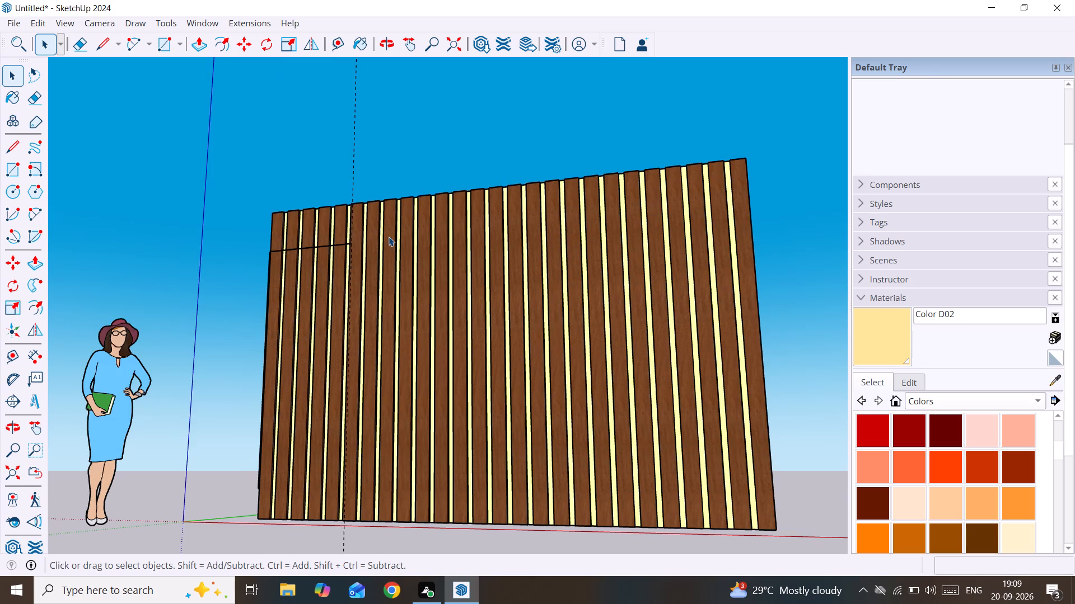
# Delete the leftover panel edges at the upper-left part of the strip wall.
pyautogui.moveTo(218, 237); pyautogui.dragTo(365, 481)
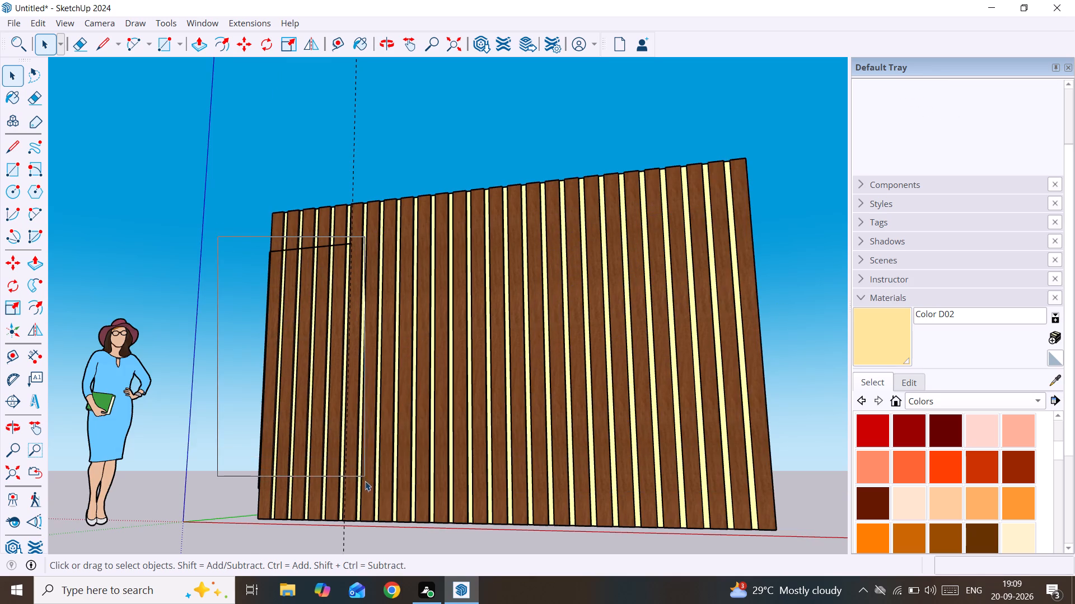
pyautogui.moveTo(365, 481); pyautogui.dragTo(373, 512)
pyautogui.press('Delete')
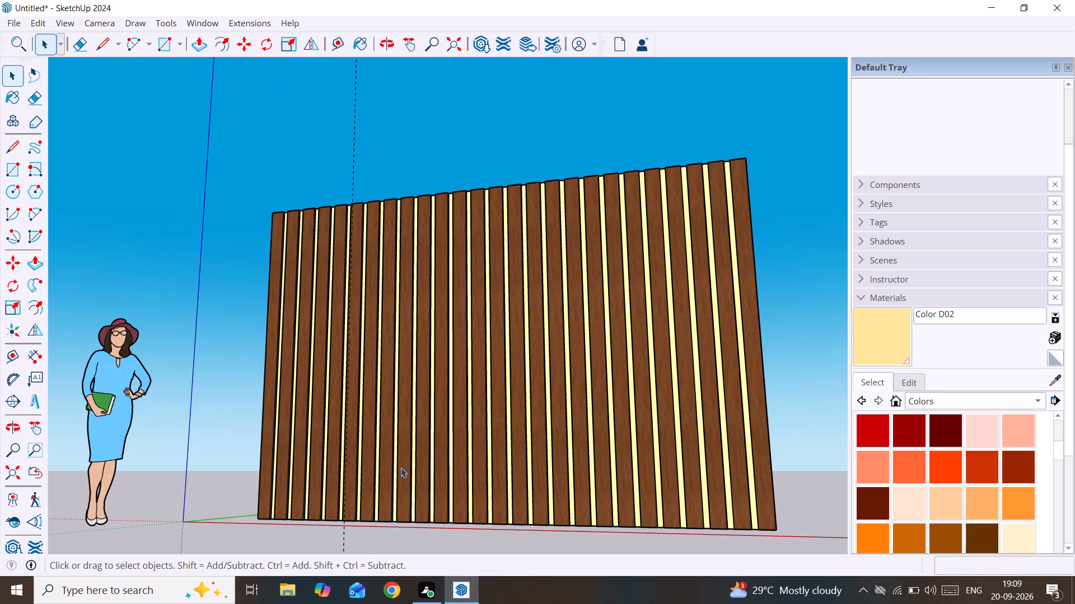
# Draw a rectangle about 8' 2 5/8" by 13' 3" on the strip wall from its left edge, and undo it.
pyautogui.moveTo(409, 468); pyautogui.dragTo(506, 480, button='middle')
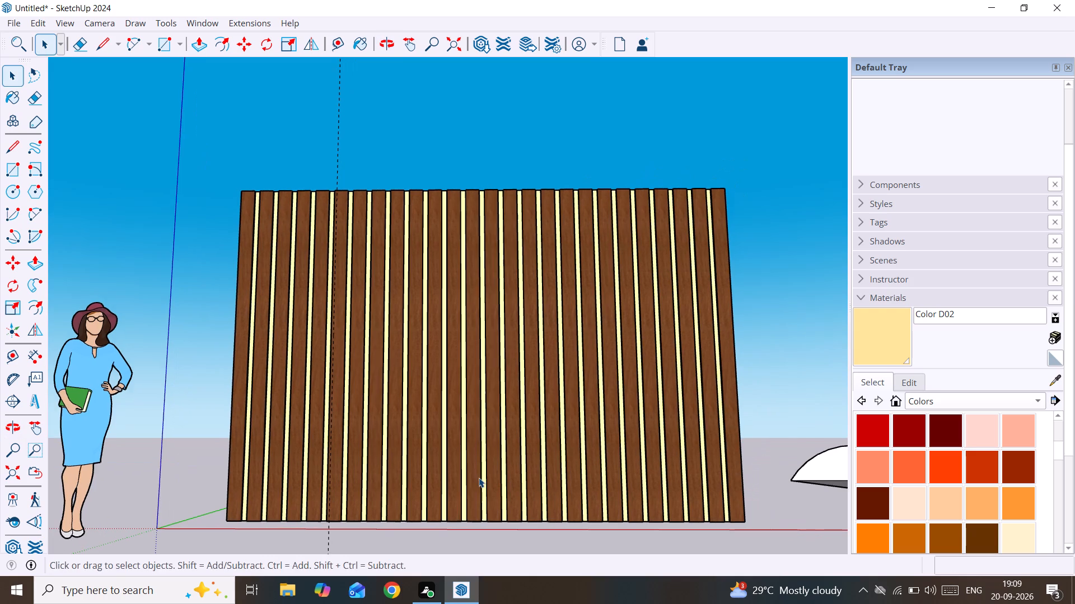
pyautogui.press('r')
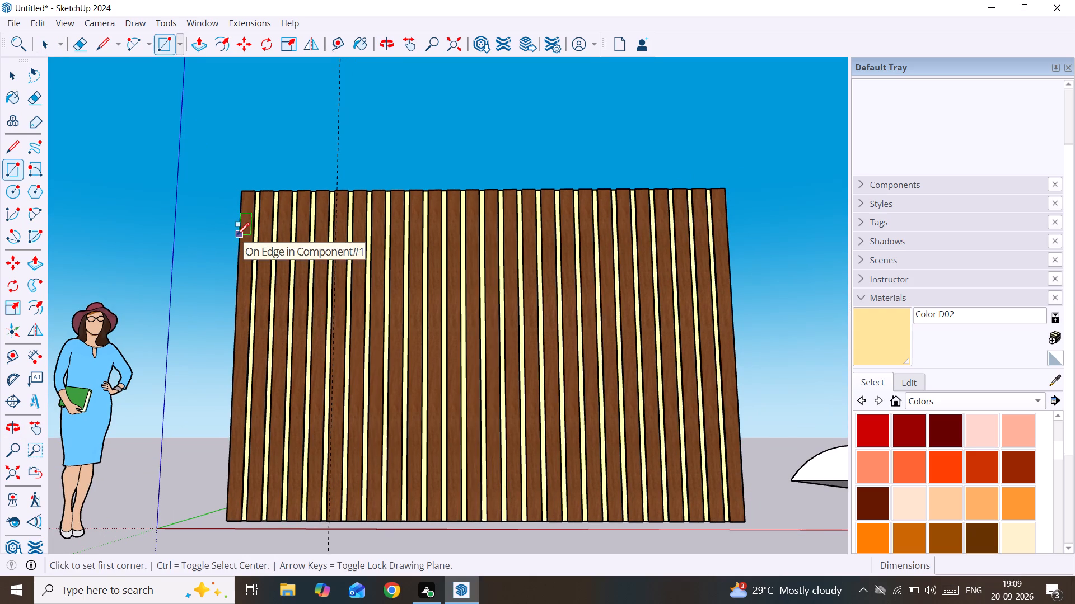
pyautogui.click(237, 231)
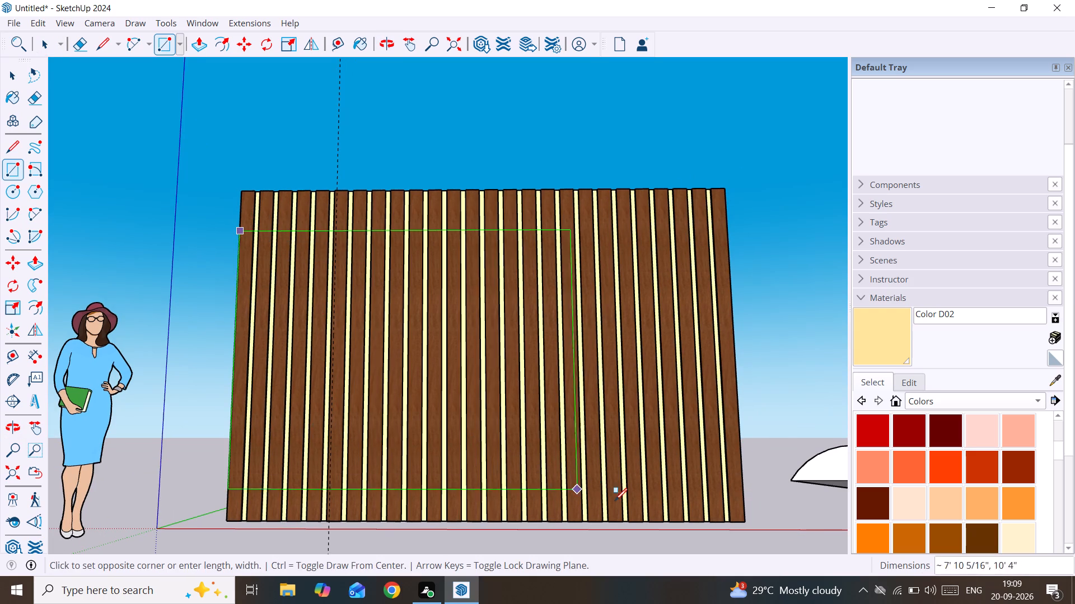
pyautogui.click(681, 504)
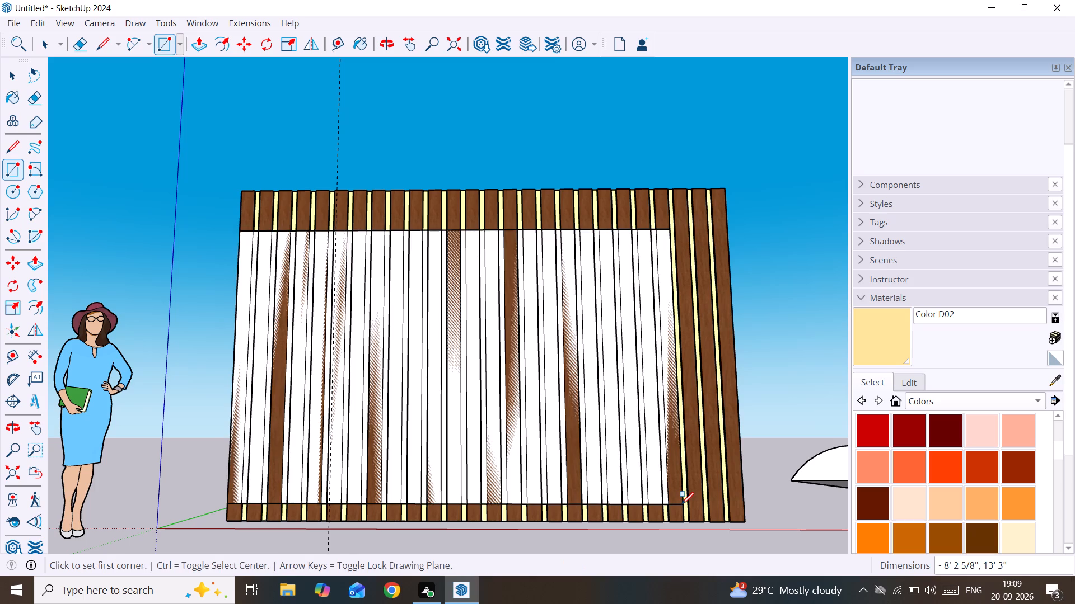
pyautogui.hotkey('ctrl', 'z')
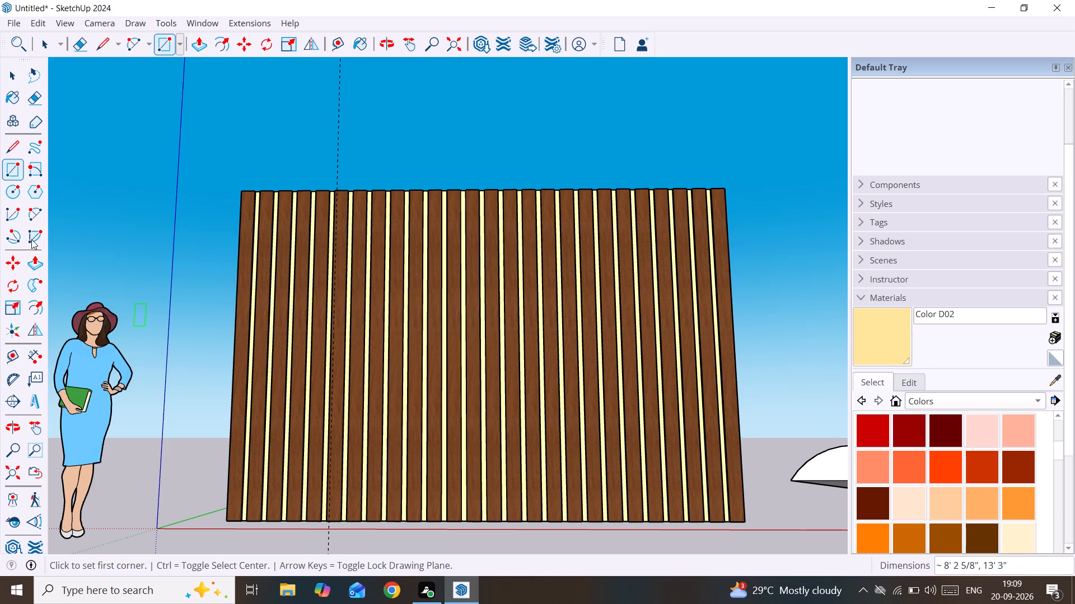
# Draw a rectangle about 8' 1/2" by 11' 6" on the strip wall, starting from the wall's left edge below its top.
pyautogui.click(239, 230)
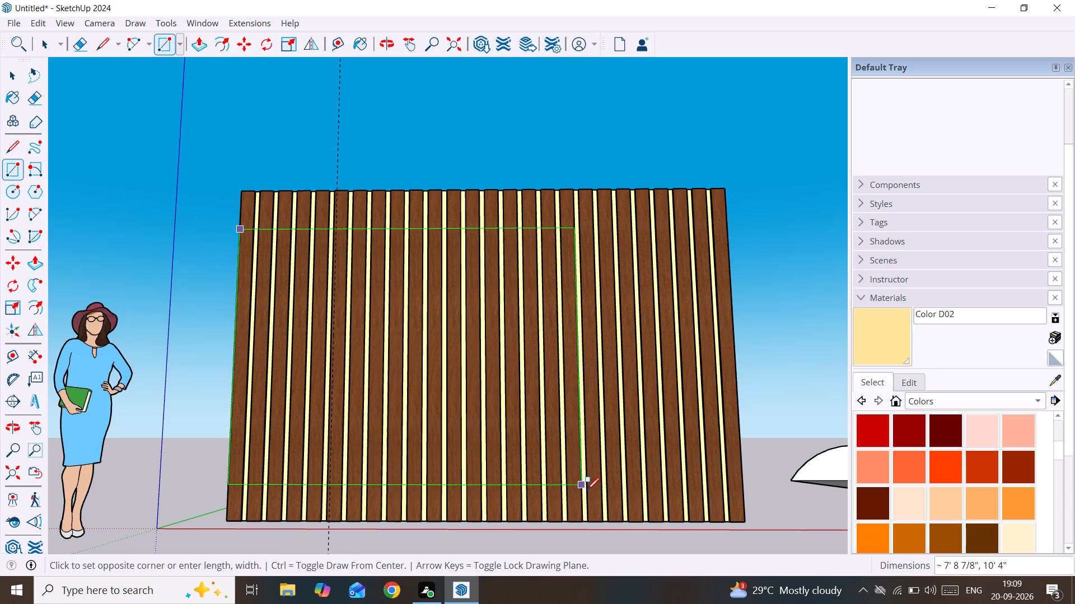
pyautogui.click(625, 496)
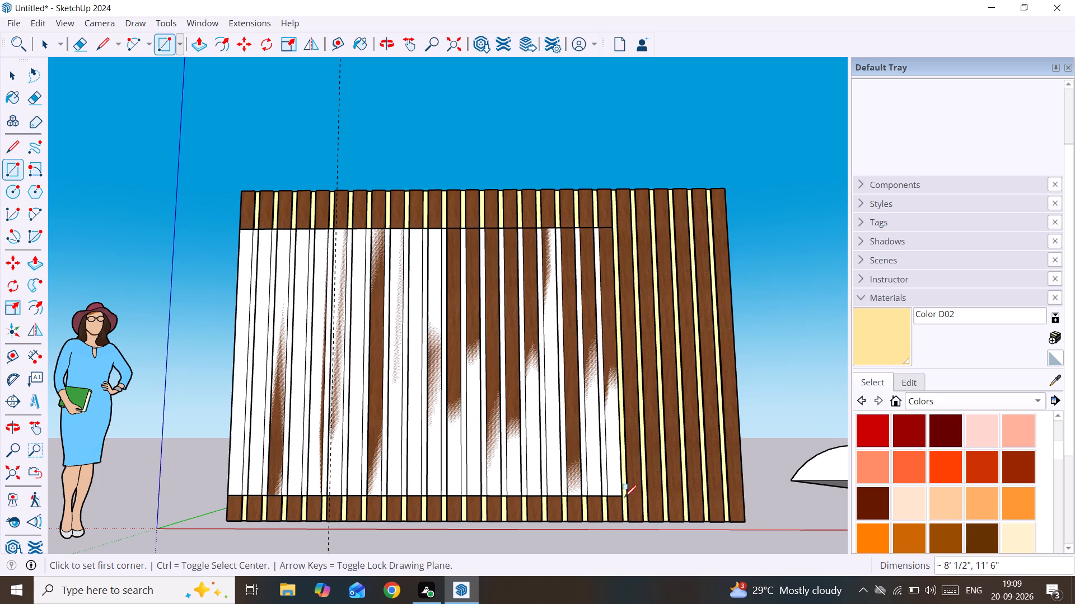
# Draw a 2-point arc across the rectangle's right end, bulging outward about 3' 3 1/16".
pyautogui.click(40, 214)
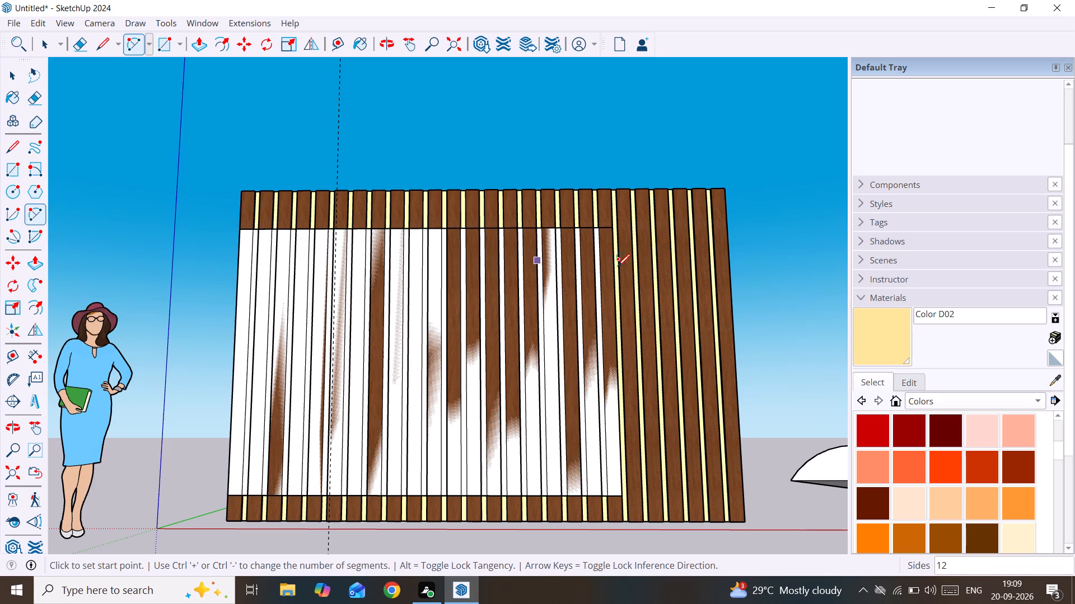
pyautogui.click(610, 228)
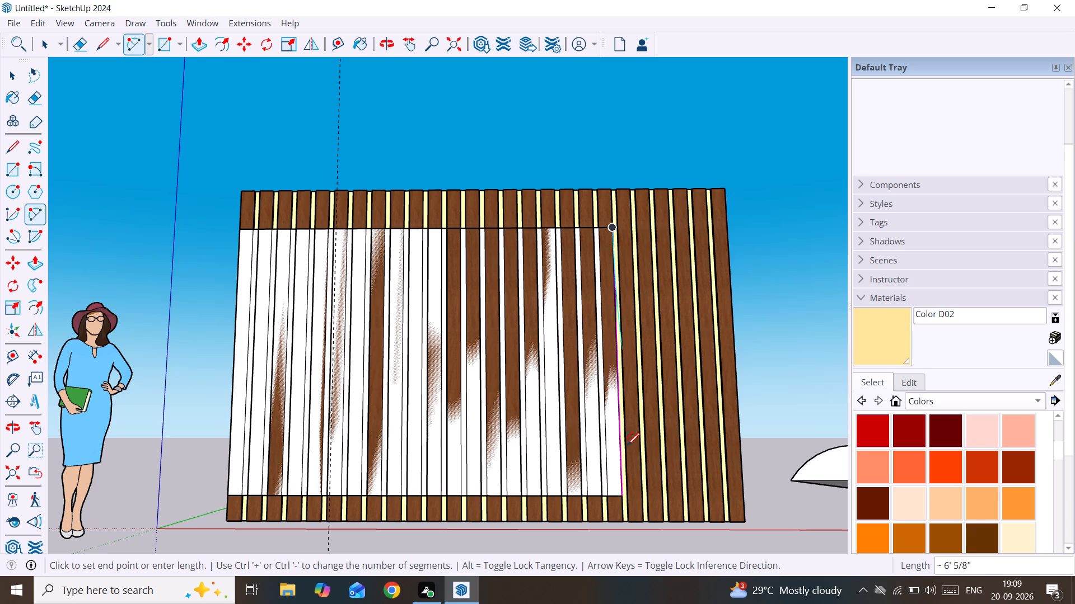
pyautogui.click(619, 496)
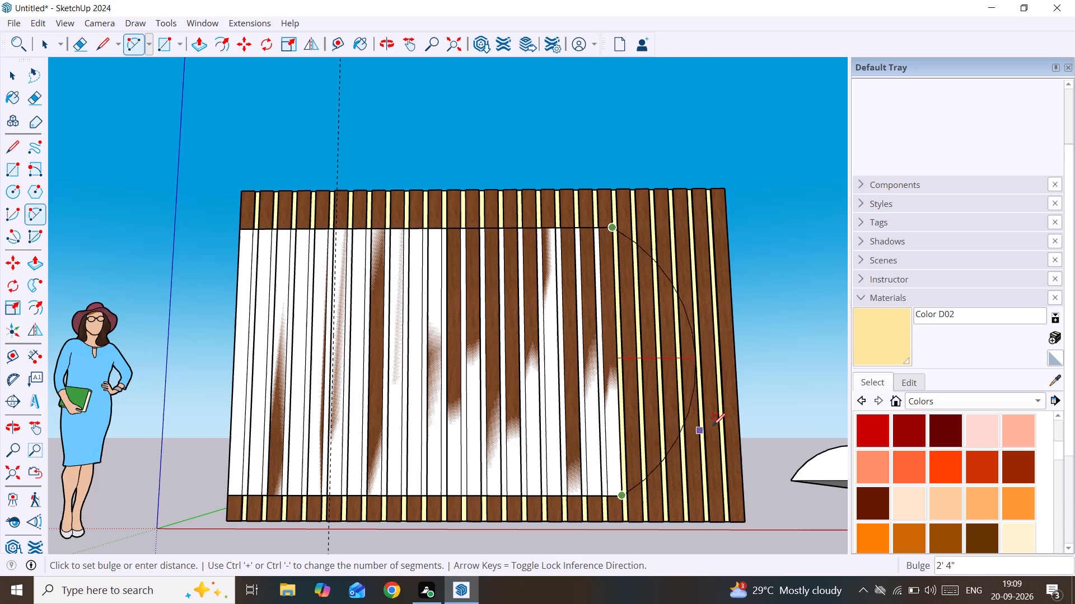
pyautogui.click(731, 416)
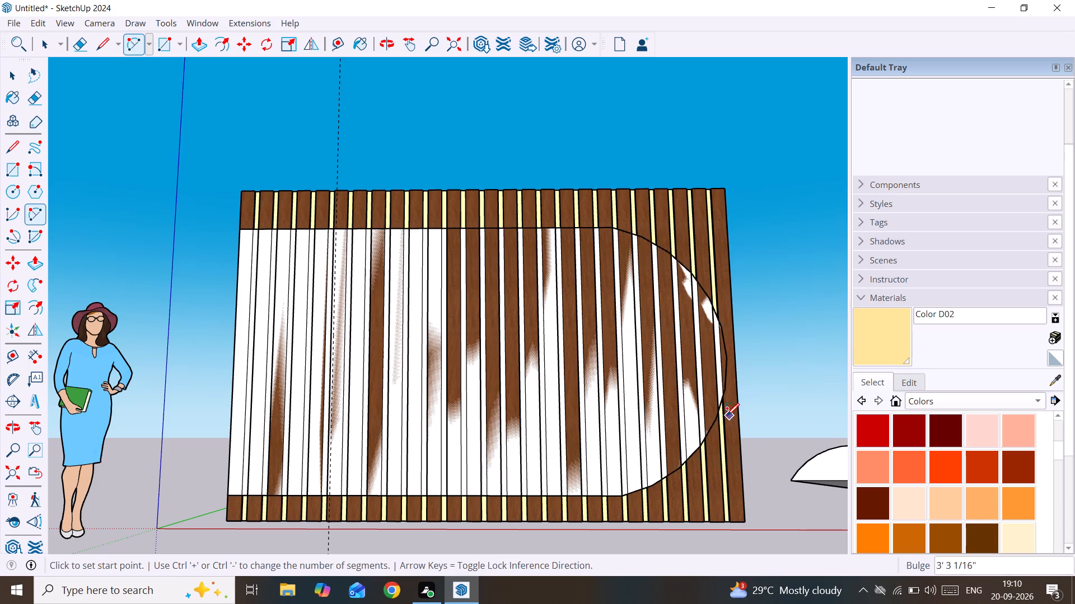
pyautogui.press('space')
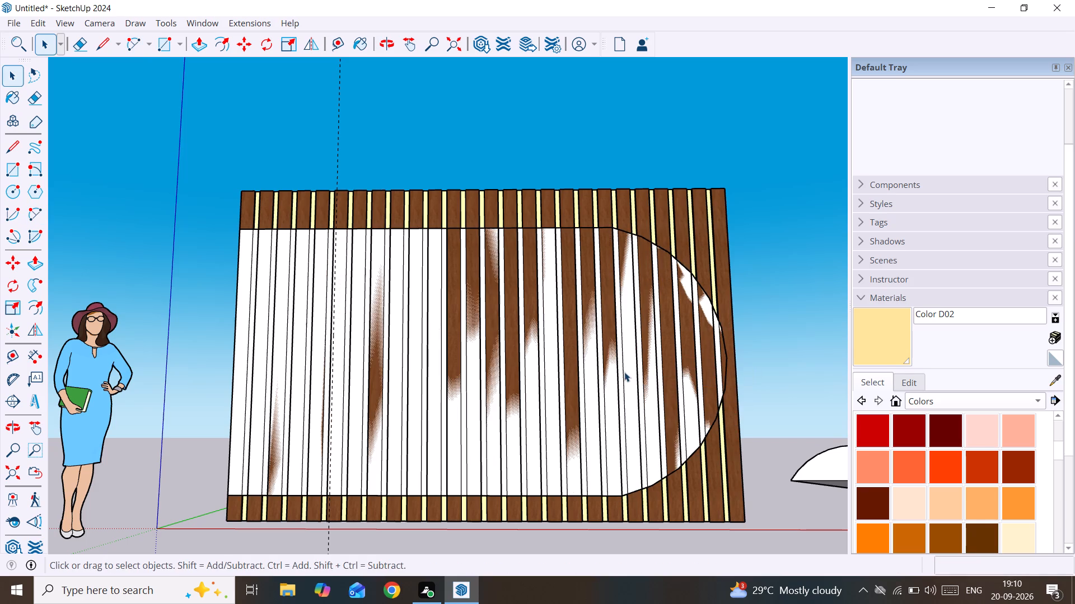
# Delete the straight vertical edge between the rectangle and the arc so they form one face.
pyautogui.click(624, 374)
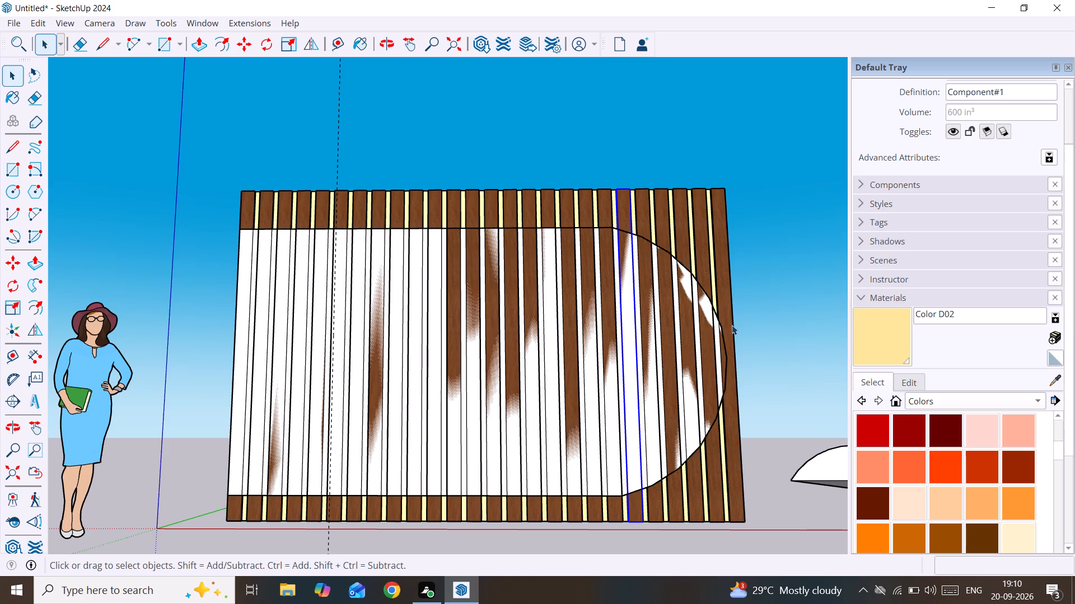
pyautogui.click(772, 296)
pyautogui.scroll(3, 569, 352)
pyautogui.scroll(1, 629, 207)
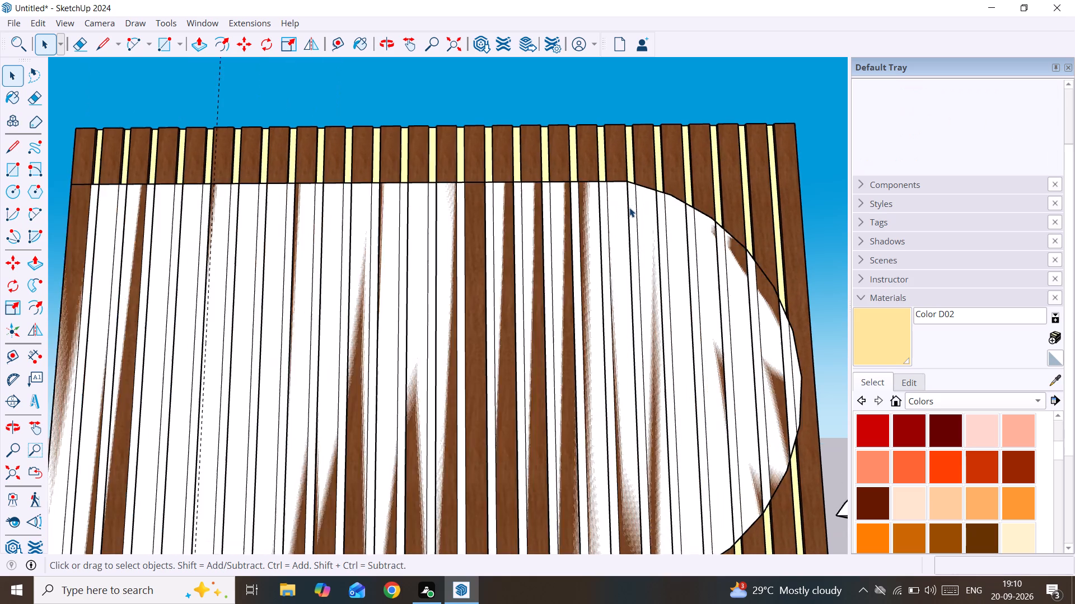
pyautogui.scroll(1, 629, 207)
pyautogui.click(630, 201)
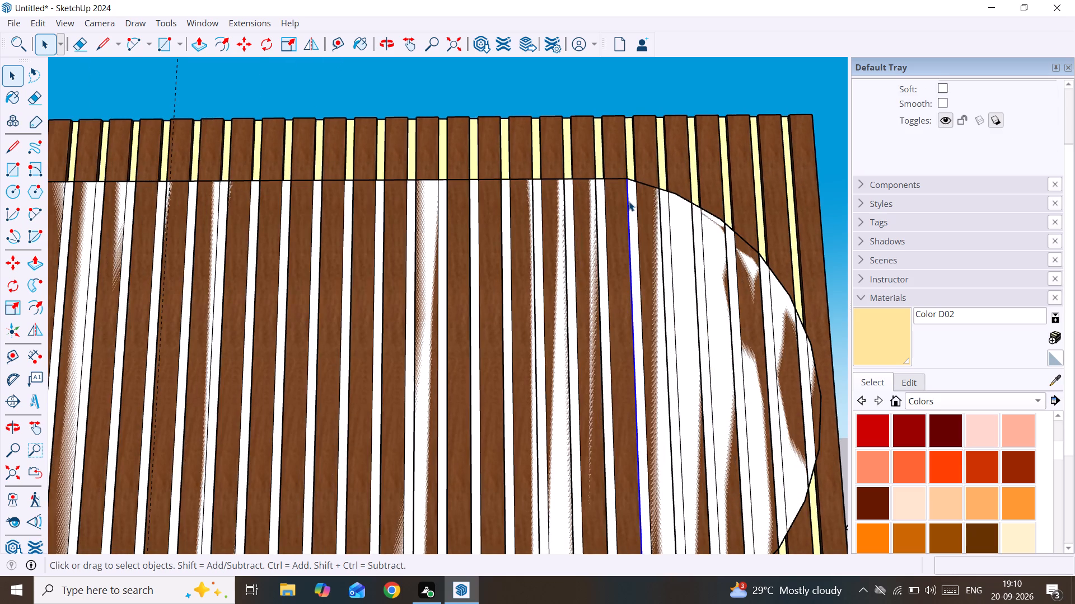
pyautogui.press('Delete')
pyautogui.scroll(-9, 629, 201)
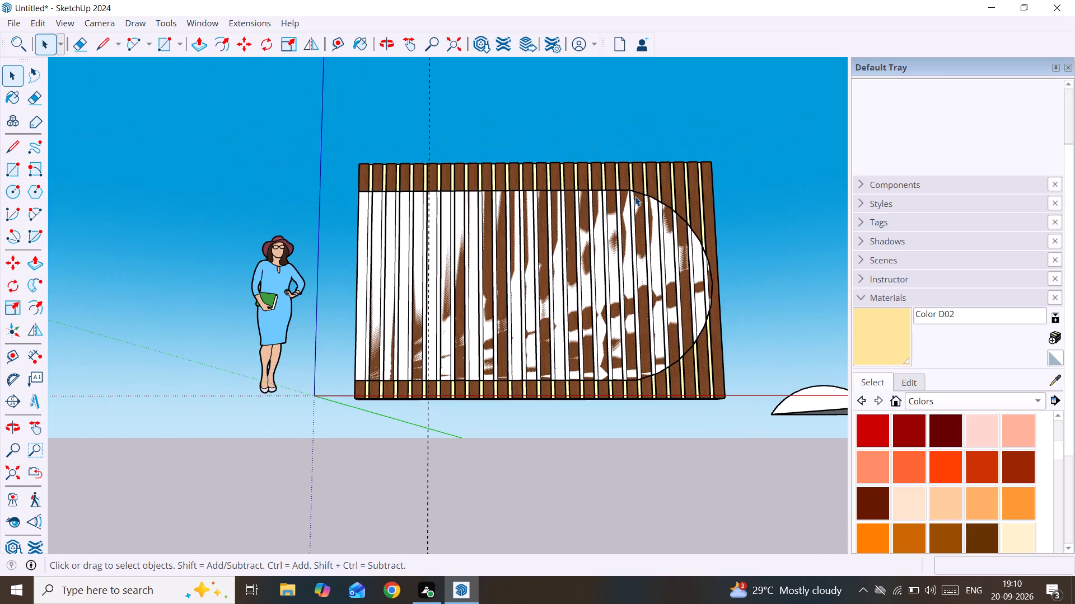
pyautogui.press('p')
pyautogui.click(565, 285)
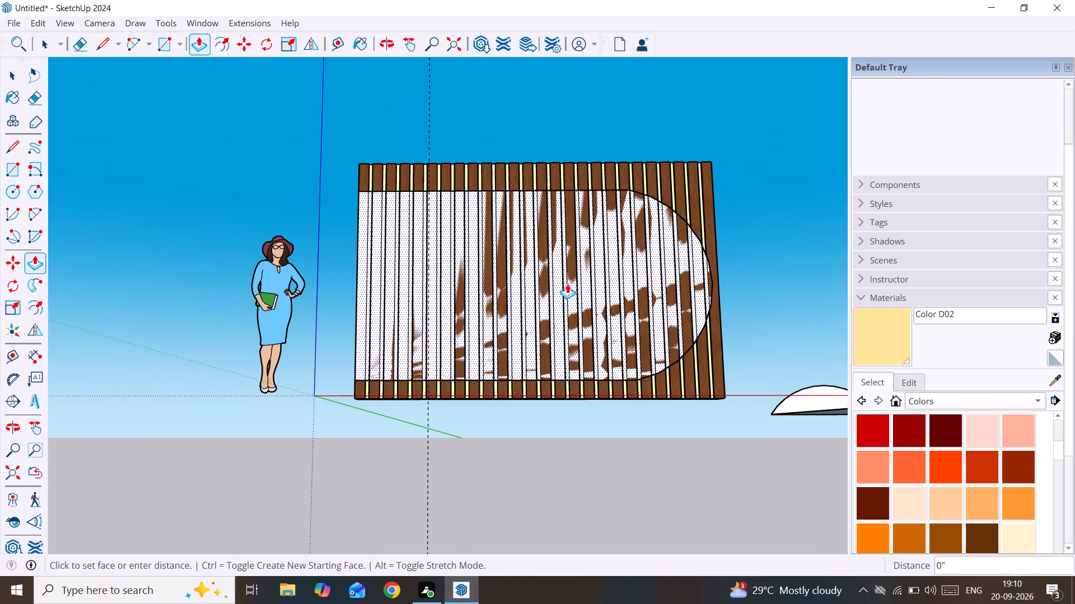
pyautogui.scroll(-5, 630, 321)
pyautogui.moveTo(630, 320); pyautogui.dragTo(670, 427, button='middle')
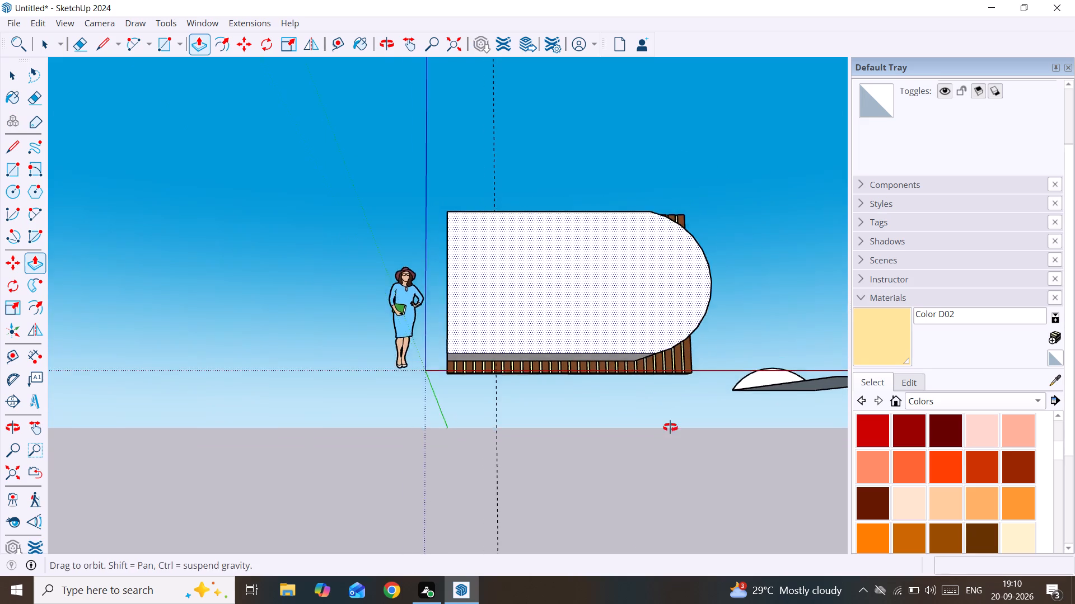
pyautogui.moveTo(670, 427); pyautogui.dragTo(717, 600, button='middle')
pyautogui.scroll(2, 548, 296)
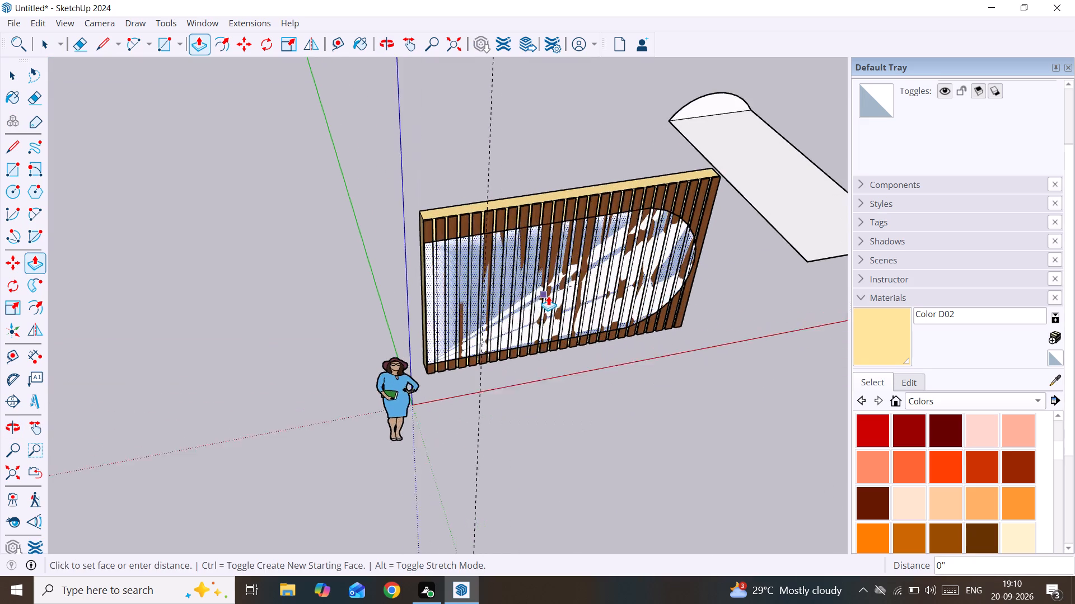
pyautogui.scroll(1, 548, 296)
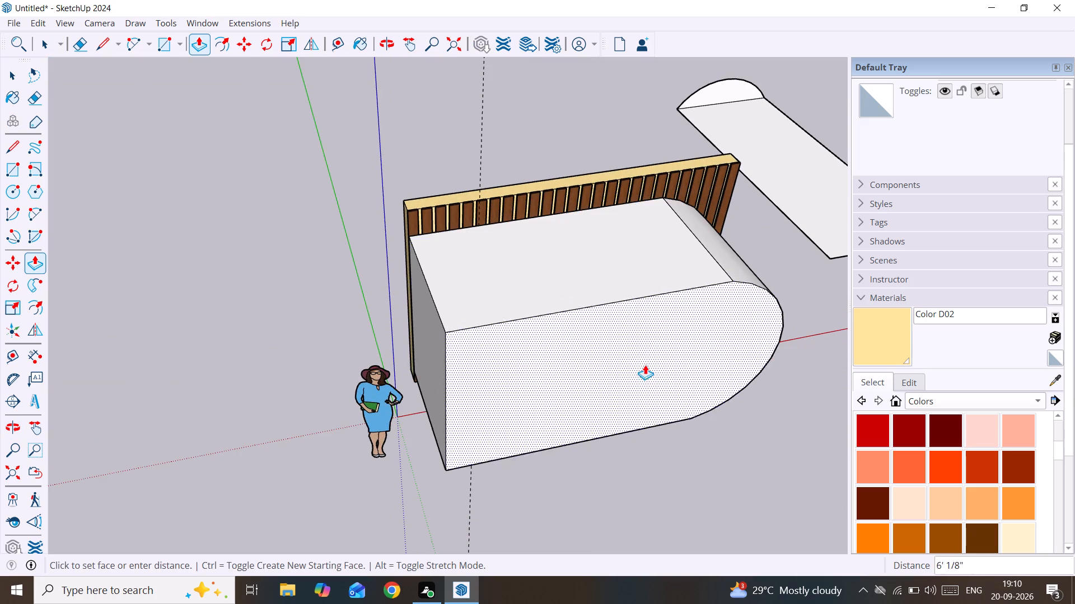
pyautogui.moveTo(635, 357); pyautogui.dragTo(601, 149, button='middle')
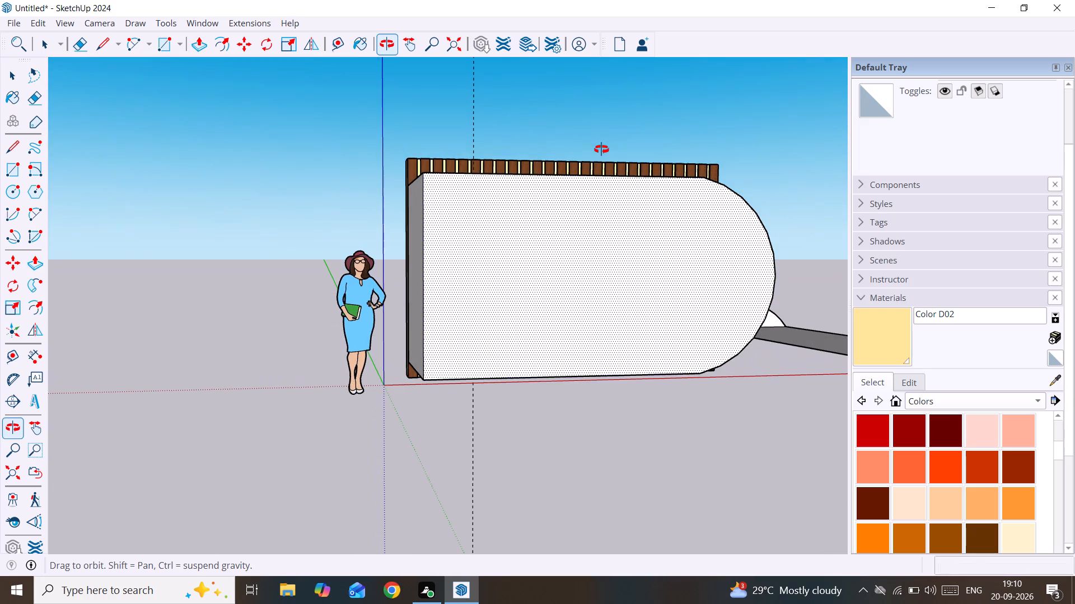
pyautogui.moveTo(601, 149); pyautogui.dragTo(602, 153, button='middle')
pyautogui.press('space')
# Set the number of segments of the panel's end arc to 30.
pyautogui.scroll(3, 686, 232)
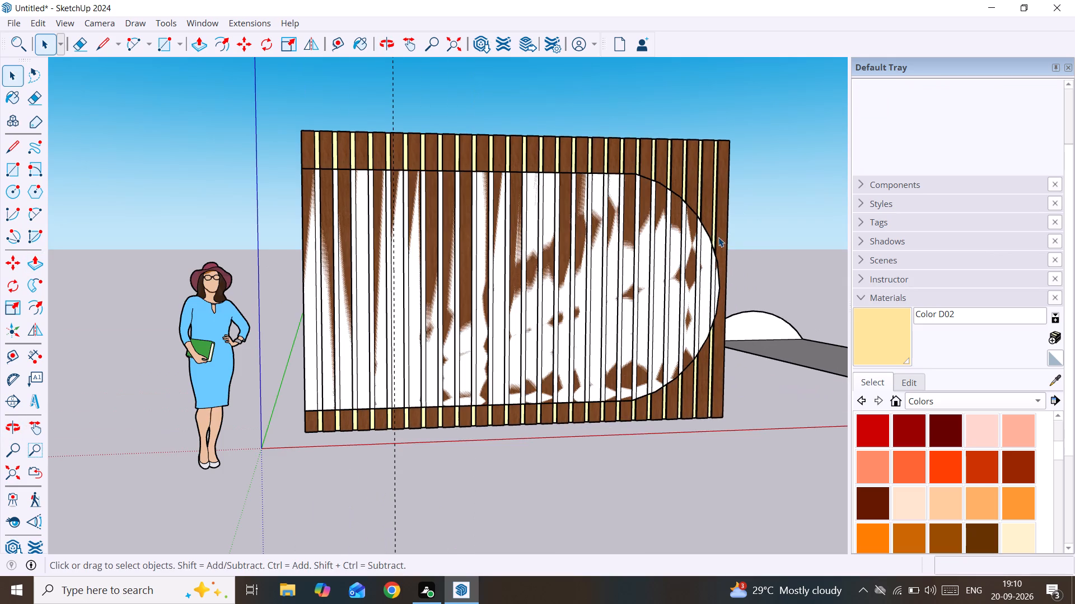
pyautogui.click(711, 247)
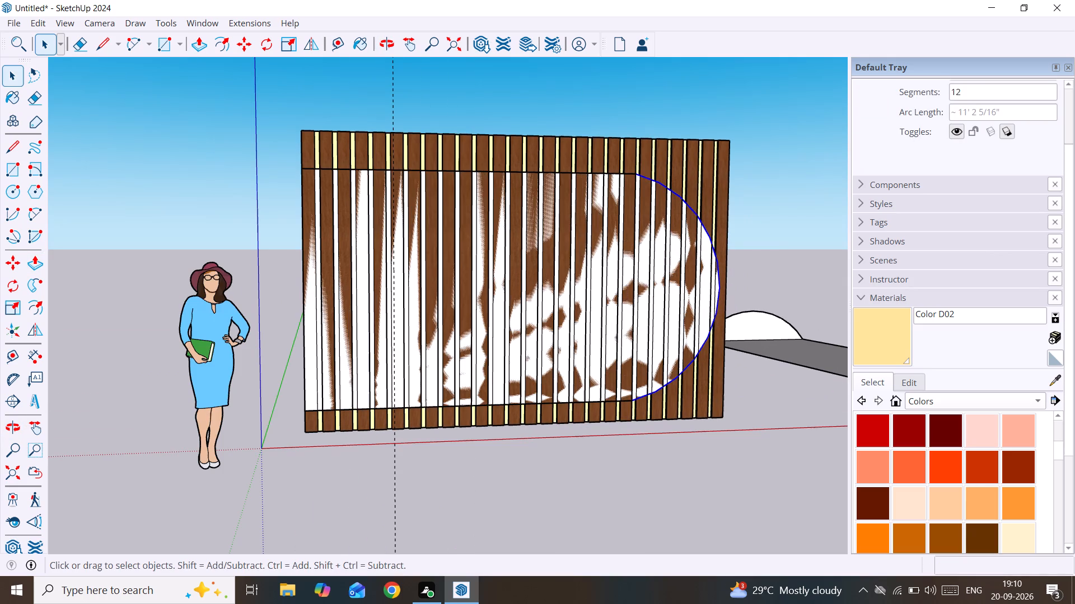
pyautogui.click(985, 88)
pyautogui.press('BackSpace')
pyautogui.press('BackSpace')
pyautogui.press('BackSpace')
pyautogui.press('BackSpace')
pyautogui.press('BackSpace')
pyautogui.press('BackSpace')
pyautogui.press('BackSpace')
pyautogui.press('BackSpace')
pyautogui.write('30')
pyautogui.press('Return')
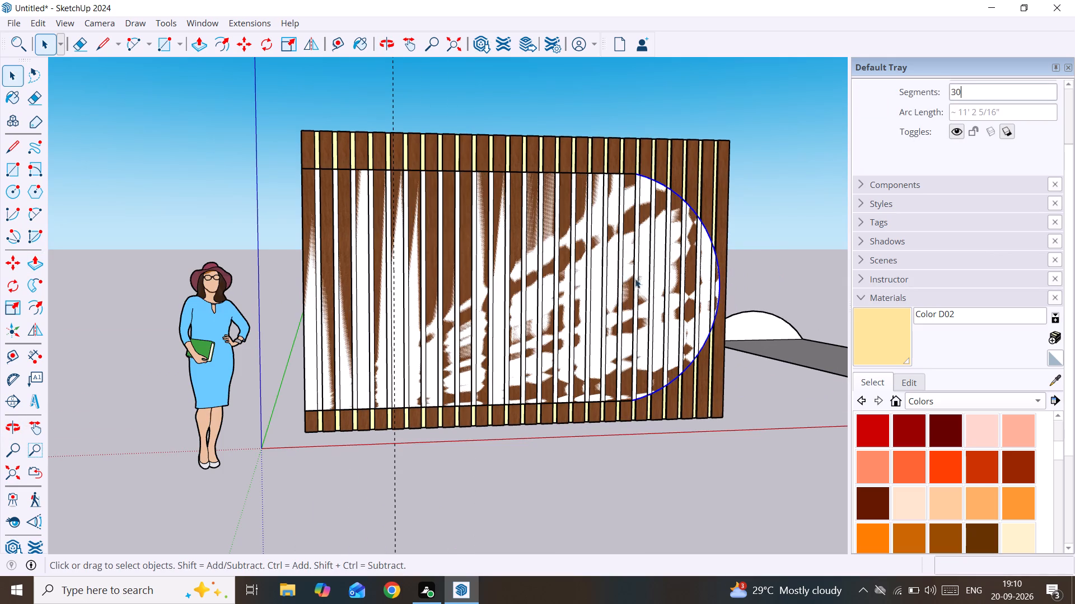
# Push/Pull the round-ended face outward from the strip wall by 18mm.
pyautogui.press('p')
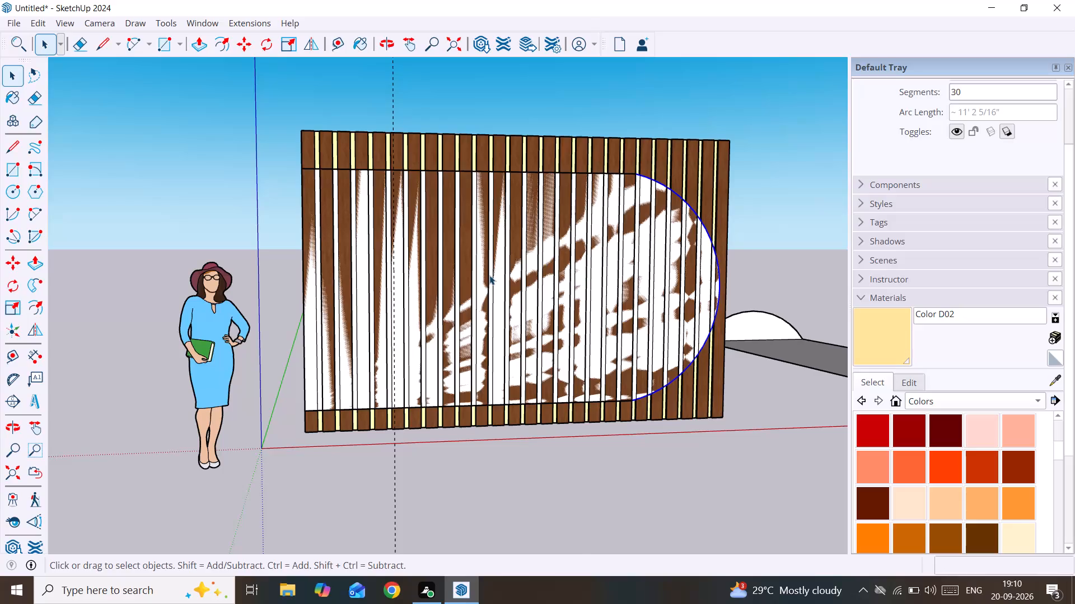
pyautogui.doubleClick(489, 275)
pyautogui.click(813, 187)
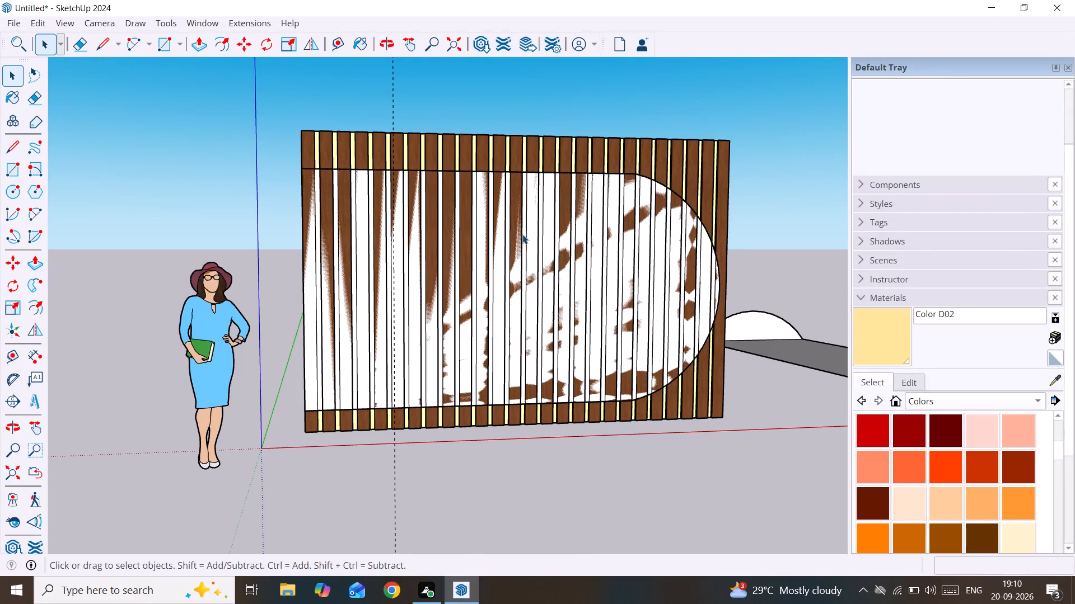
pyautogui.press('p')
pyautogui.click(476, 243)
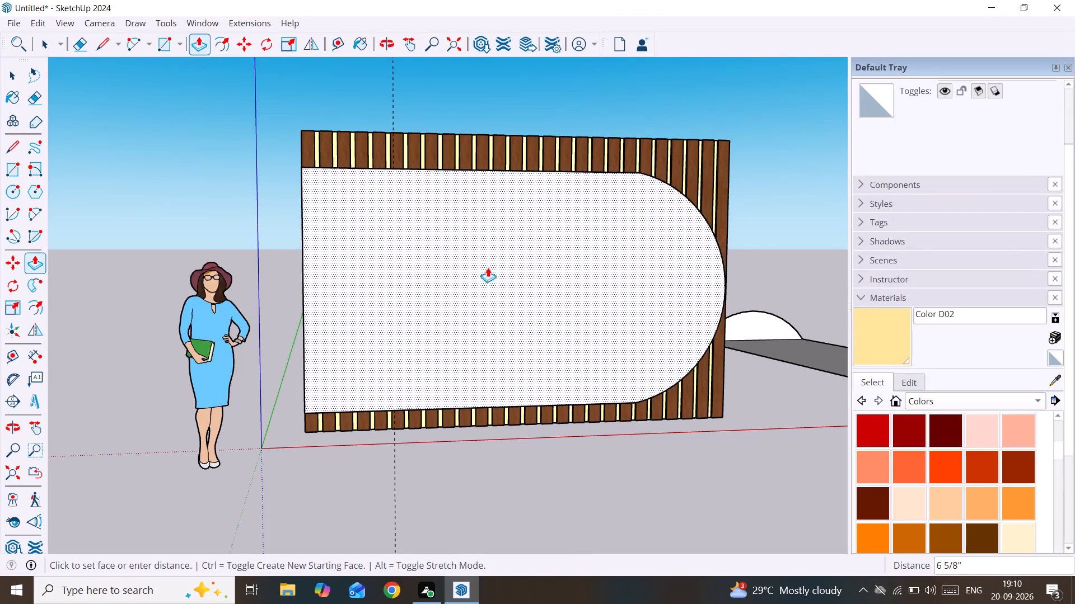
pyautogui.write('18mm')
pyautogui.press('Return')
pyautogui.press('space')
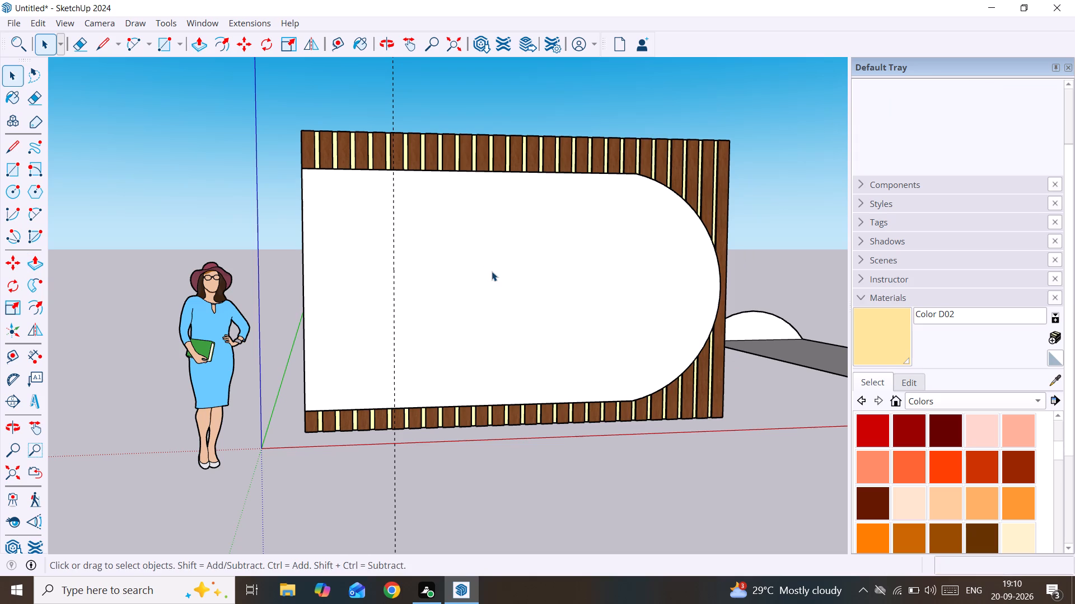
# Select the whole raised panel with the rounded end and make it a group.
pyautogui.doubleClick(490, 271)
pyautogui.rightClick(490, 271)
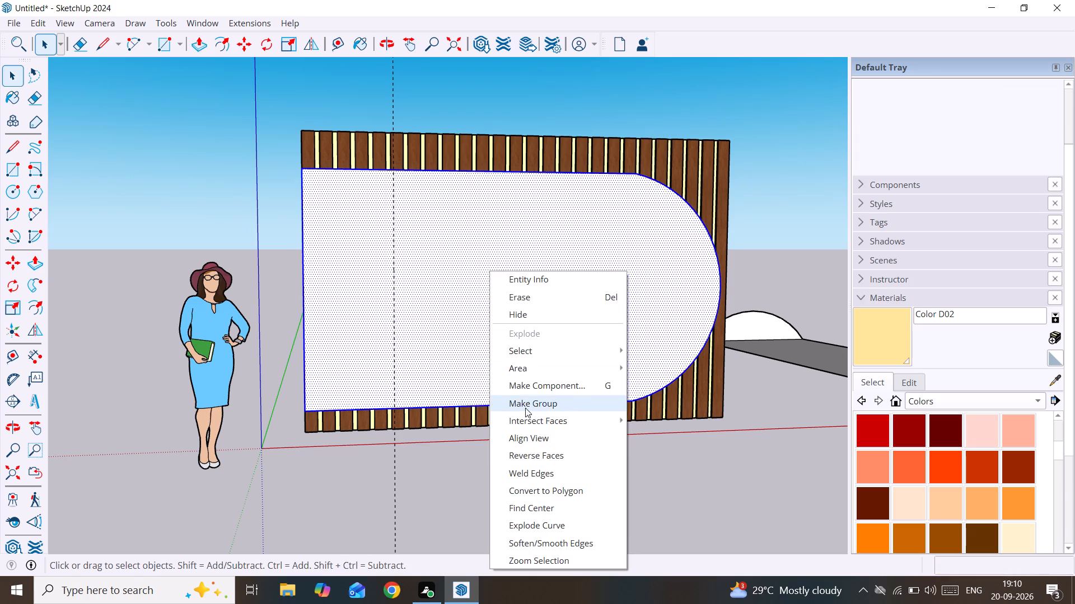
pyautogui.click(774, 238)
pyautogui.tripleClick(658, 266)
pyautogui.rightClick(657, 266)
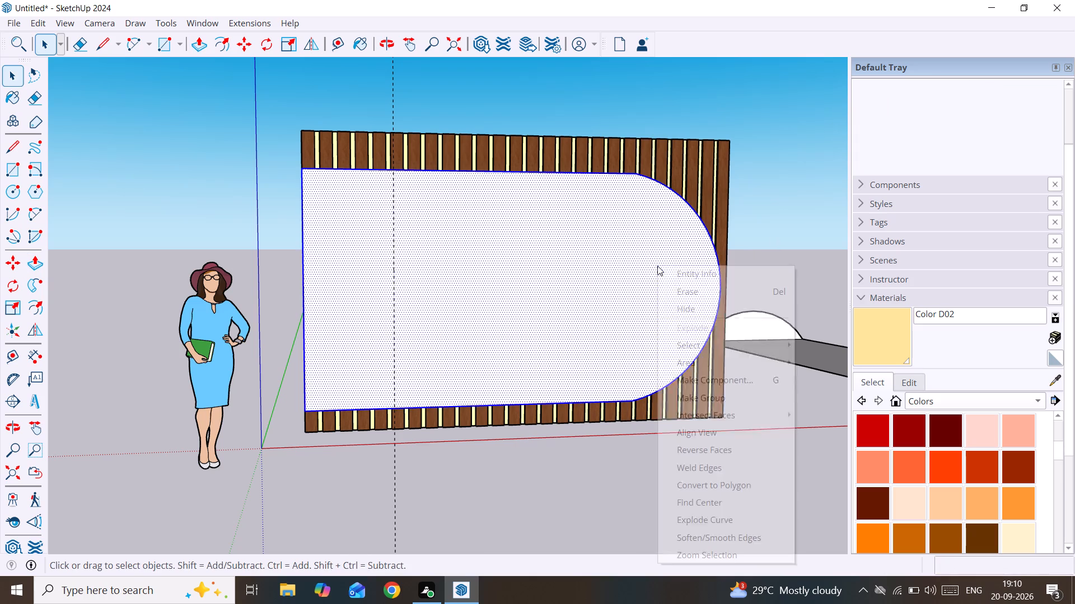
pyautogui.click(721, 393)
pyautogui.press('space')
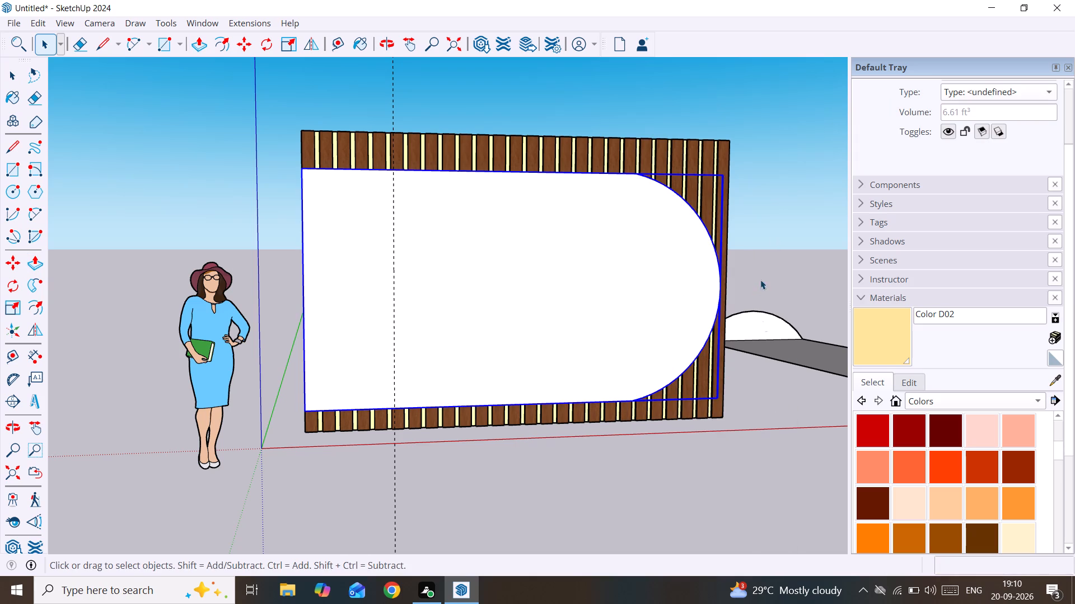
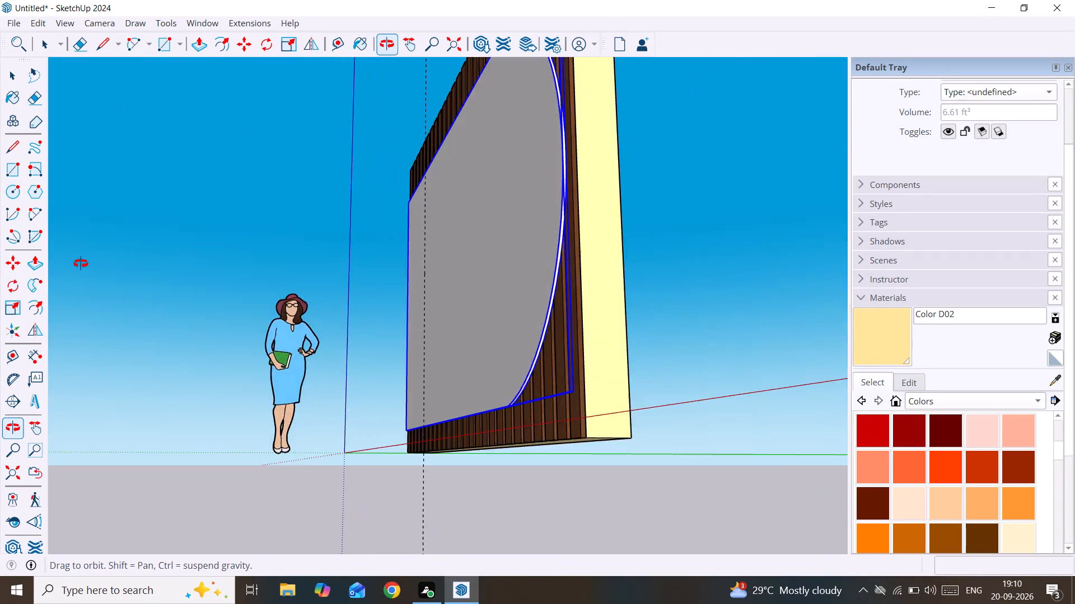
# Delete the leftover arc-shaped faces and their edges standing apart beside the slatted wall panel.
pyautogui.scroll(-4, 517, 358)
pyautogui.press('space')
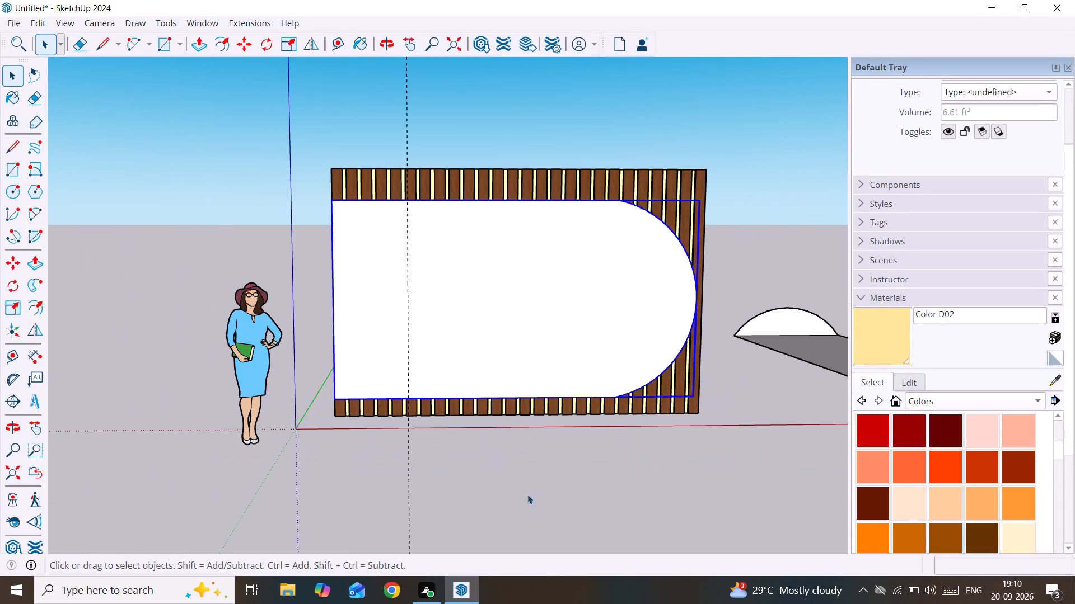
pyautogui.click(527, 494)
pyautogui.scroll(2, 493, 246)
pyautogui.scroll(-5, 493, 246)
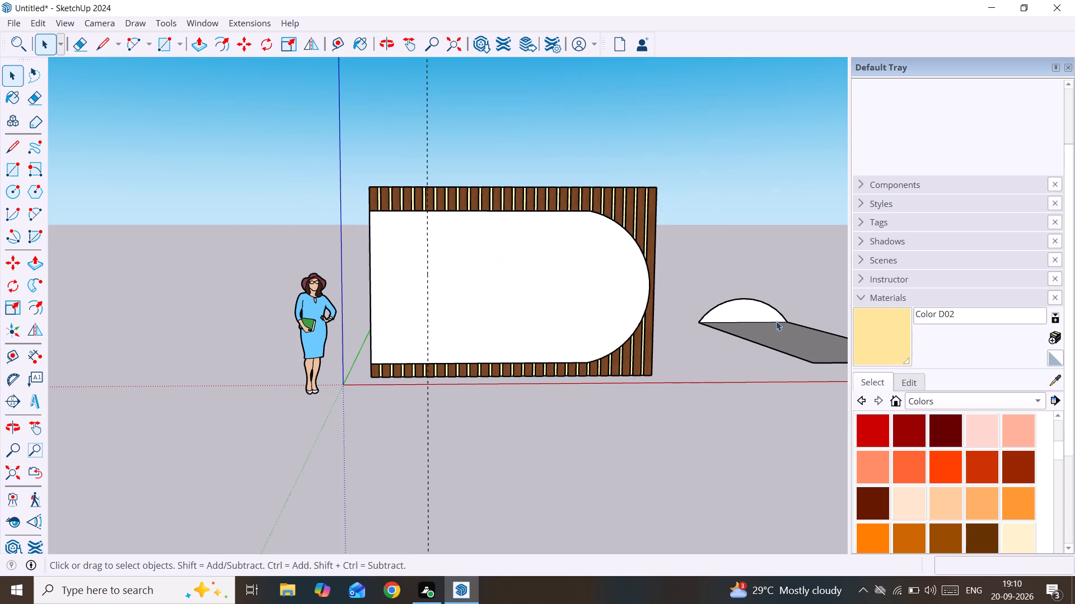
pyautogui.scroll(-4, 816, 345)
pyautogui.moveTo(811, 342); pyautogui.dragTo(780, 351, button='middle')
pyautogui.keyDown('shift'); pyautogui.moveTo(780, 351); pyautogui.dragTo(595, 352, button='middle'); pyautogui.keyUp('shift')
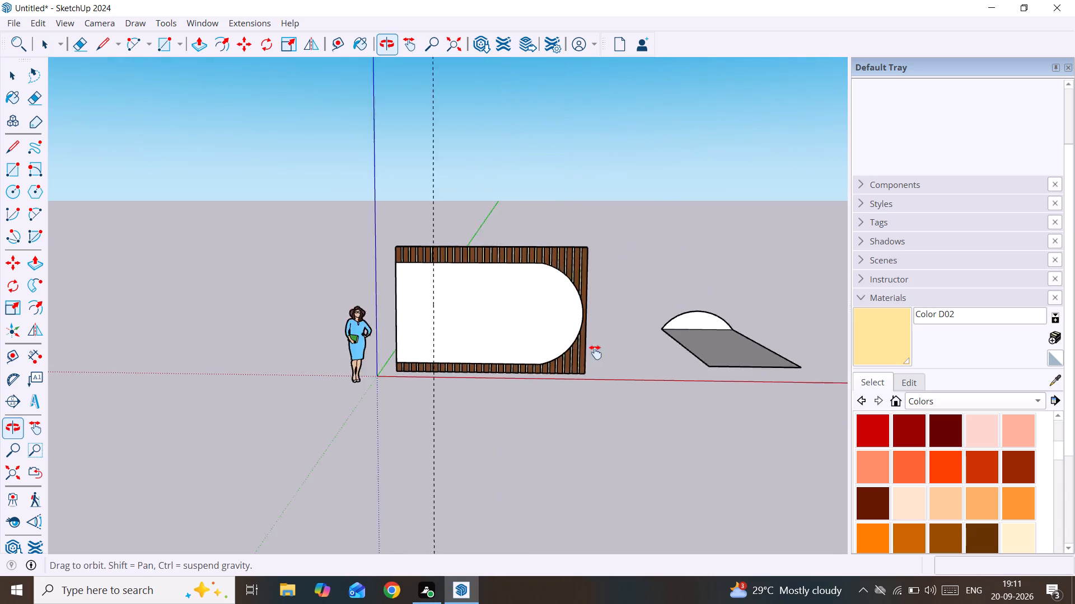
pyautogui.keyDown('shift'); pyautogui.moveTo(595, 352); pyautogui.dragTo(499, 335, button='middle'); pyautogui.keyUp('shift')
pyautogui.moveTo(637, 254); pyautogui.dragTo(500, 410)
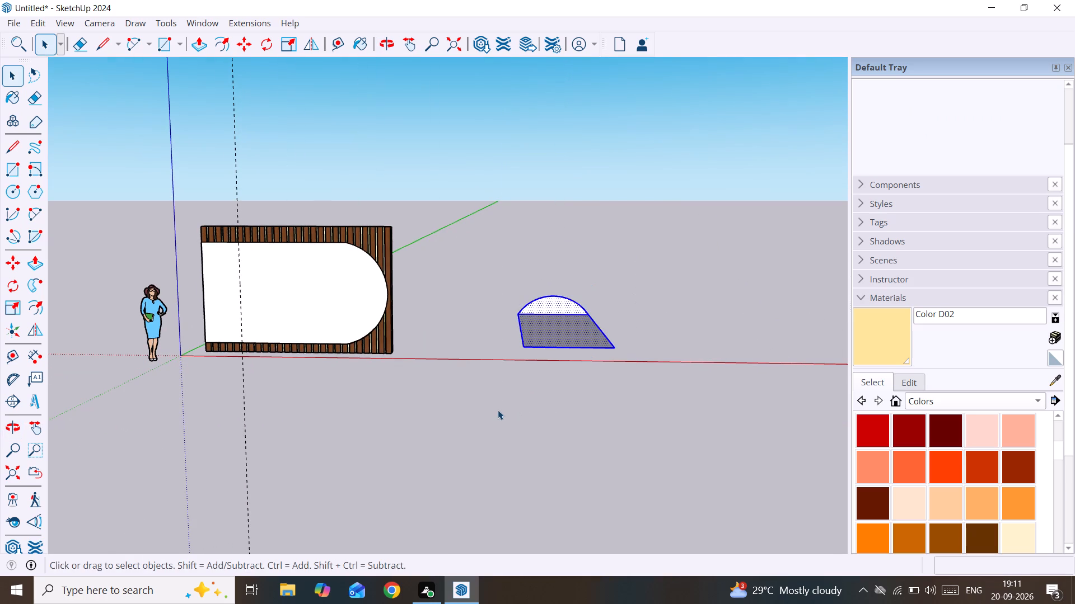
pyautogui.press('Delete')
# Delete the vertical dashed guide line crossing the slatted wall panel.
pyautogui.scroll(2, 196, 205)
pyautogui.scroll(1, 303, 314)
pyautogui.keyDown('shift'); pyautogui.moveTo(303, 315); pyautogui.dragTo(607, 356, button='middle'); pyautogui.keyUp('shift')
pyautogui.scroll(1, 609, 356)
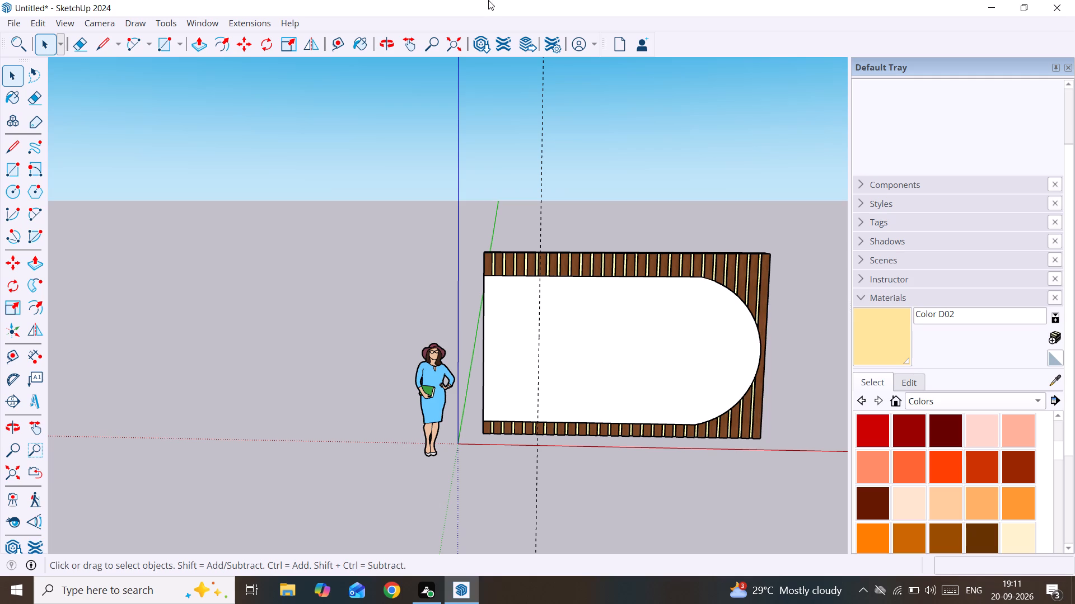
pyautogui.scroll(1, 579, 319)
pyautogui.scroll(-2, 578, 268)
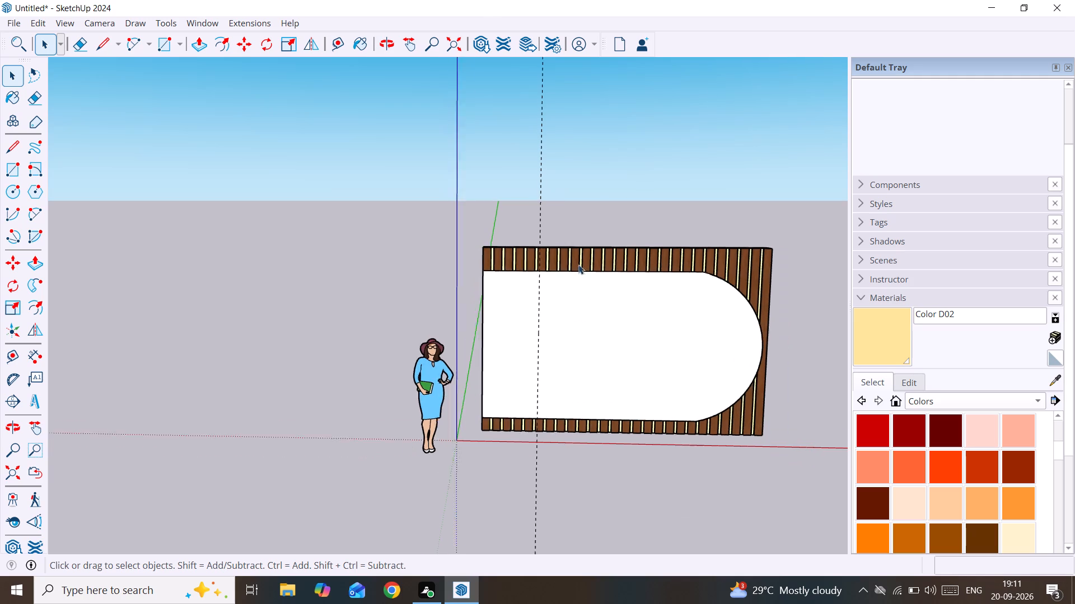
pyautogui.scroll(-4, 578, 265)
pyautogui.scroll(2, 578, 253)
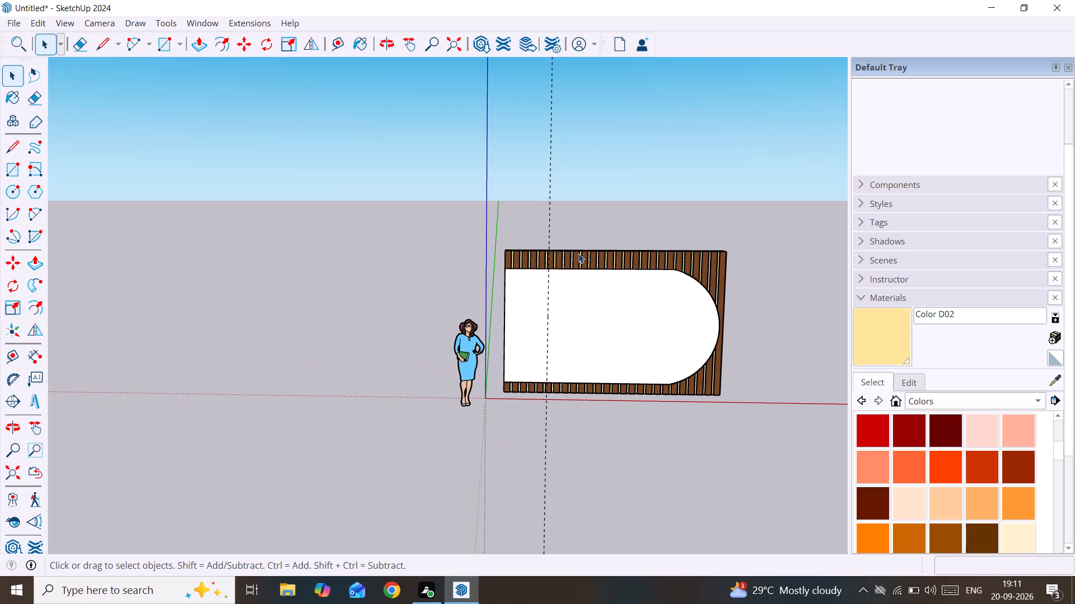
pyautogui.keyDown('shift'); pyautogui.moveTo(579, 253); pyautogui.dragTo(455, 245, button='middle'); pyautogui.keyUp('shift')
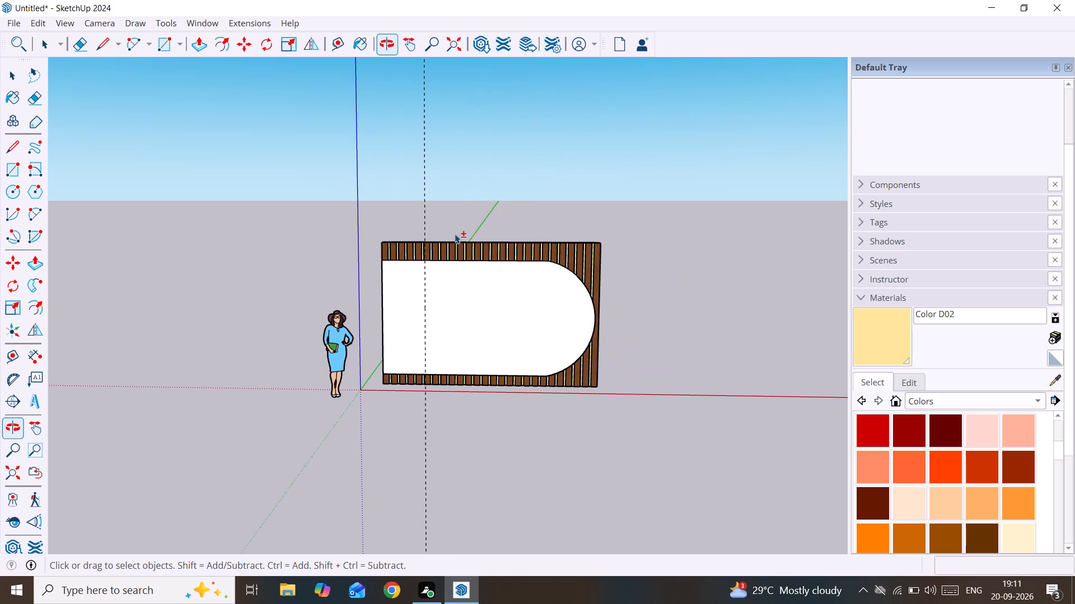
pyautogui.moveTo(472, 124); pyautogui.dragTo(350, 143)
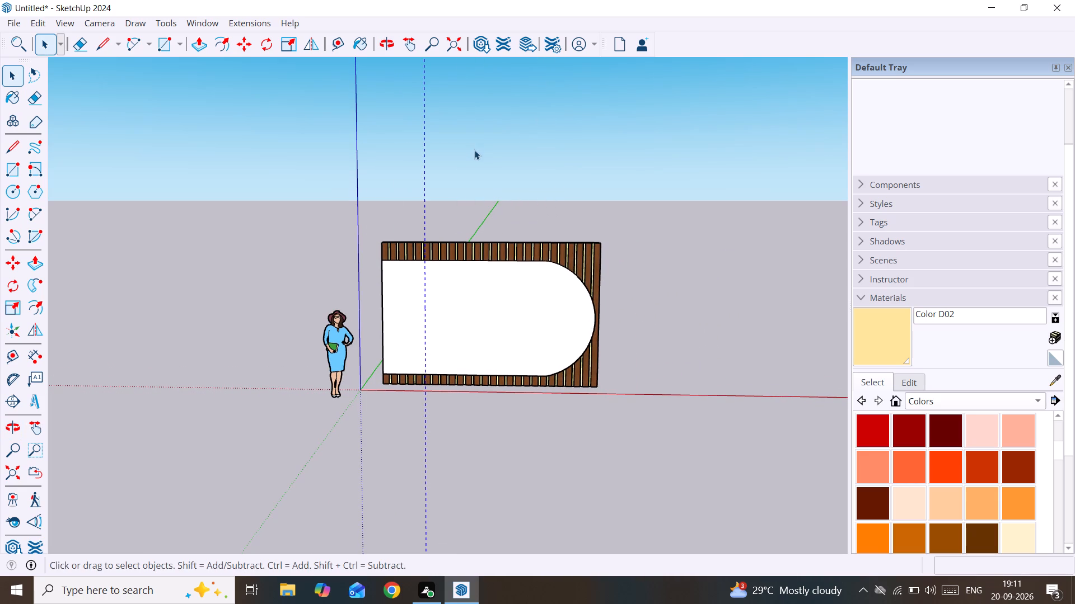
pyautogui.press('Delete')
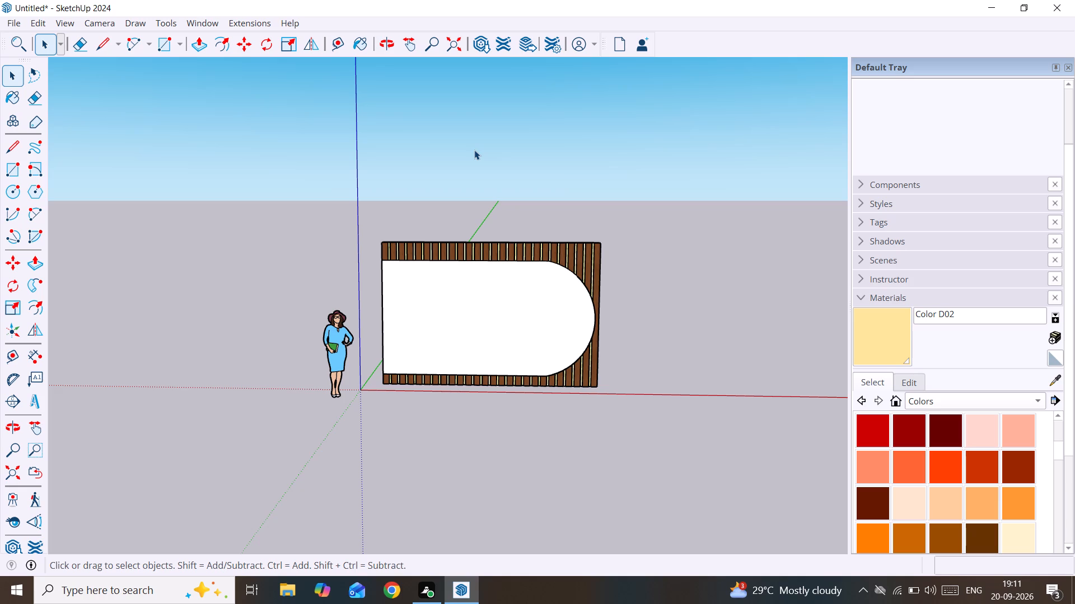
# Examine the slatted wall panel and its white round-ended board from the front and from an angle.
pyautogui.scroll(2, 444, 243)
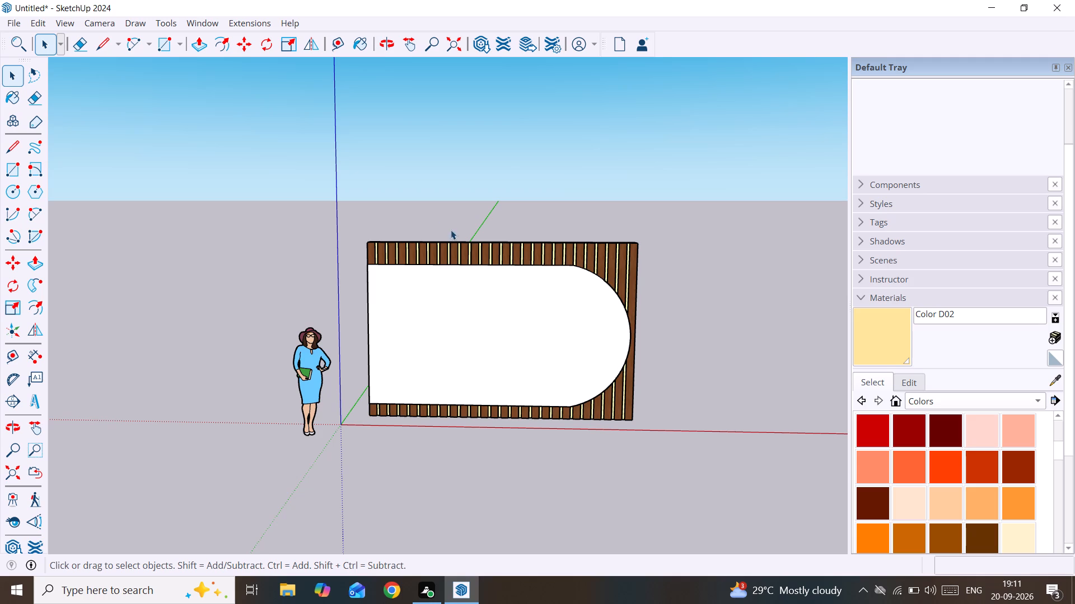
pyautogui.scroll(2, 456, 238)
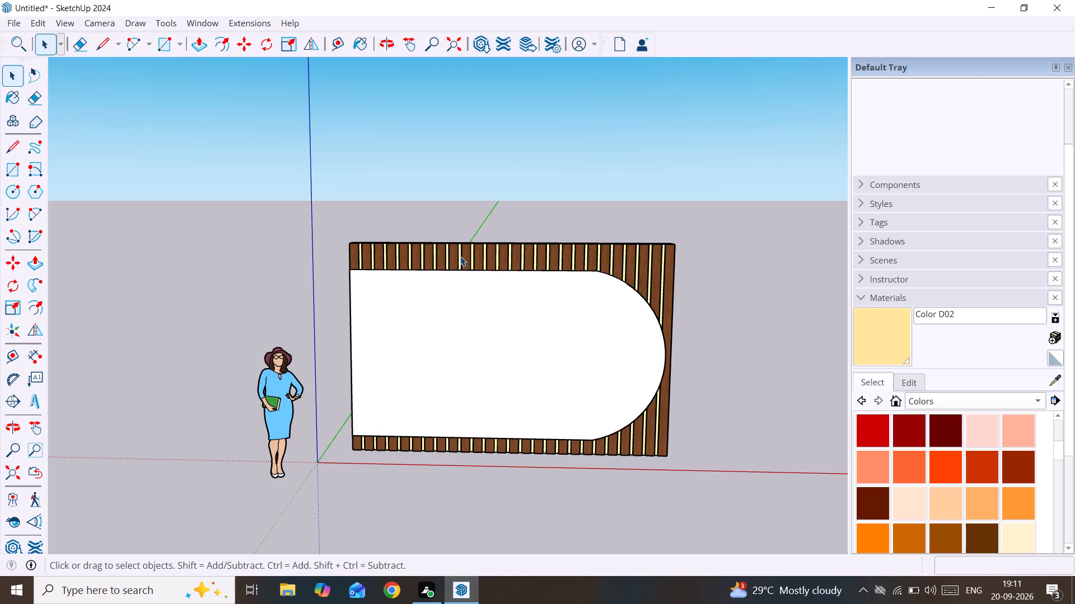
pyautogui.scroll(1, 434, 422)
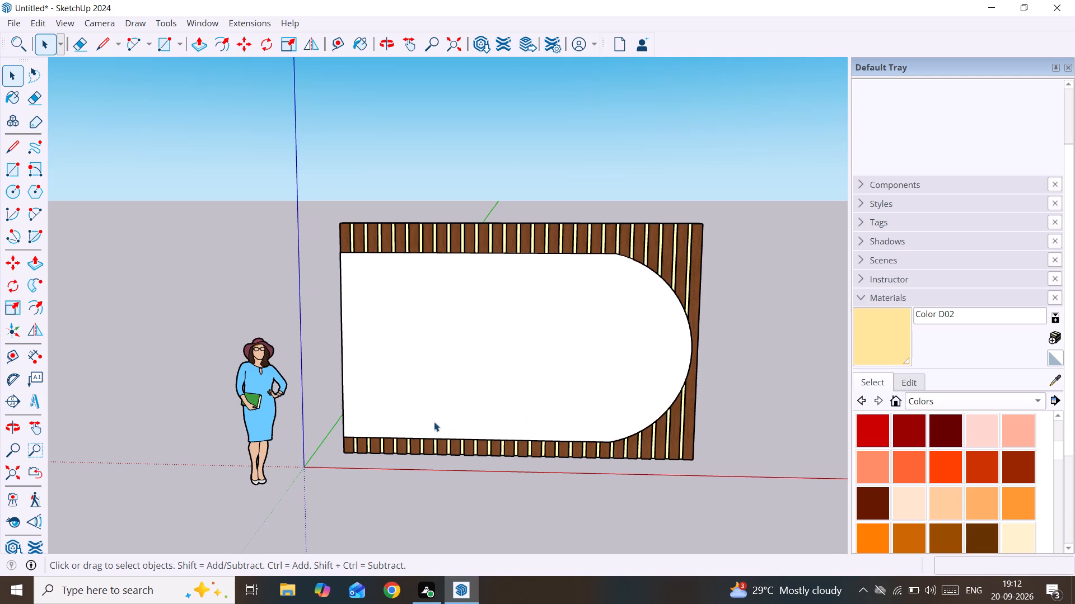
pyautogui.moveTo(435, 421); pyautogui.dragTo(570, 447, button='middle')
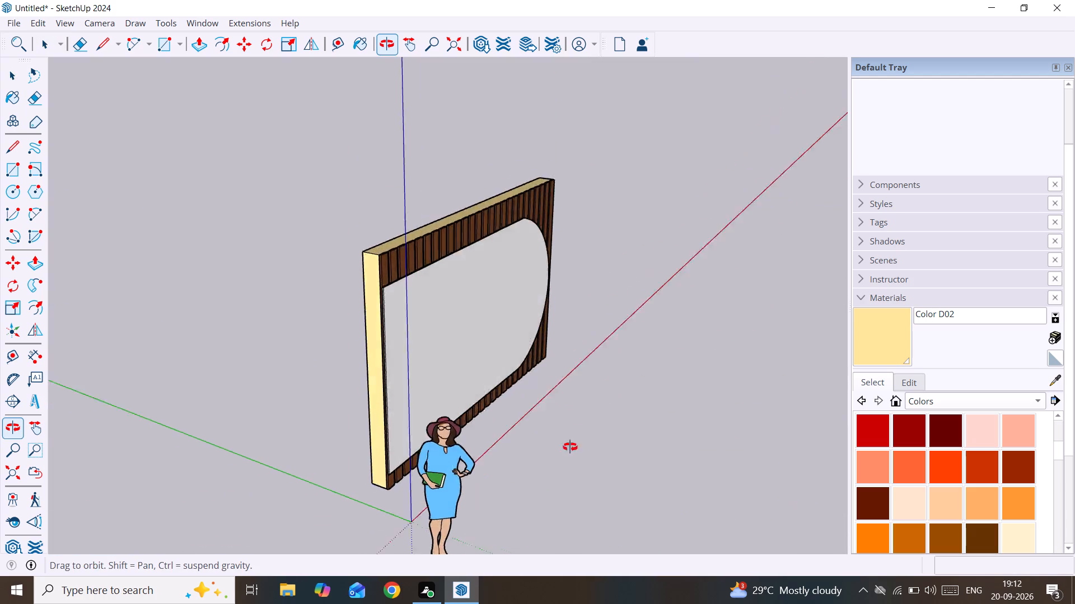
pyautogui.moveTo(570, 447); pyautogui.dragTo(504, 453, button='middle')
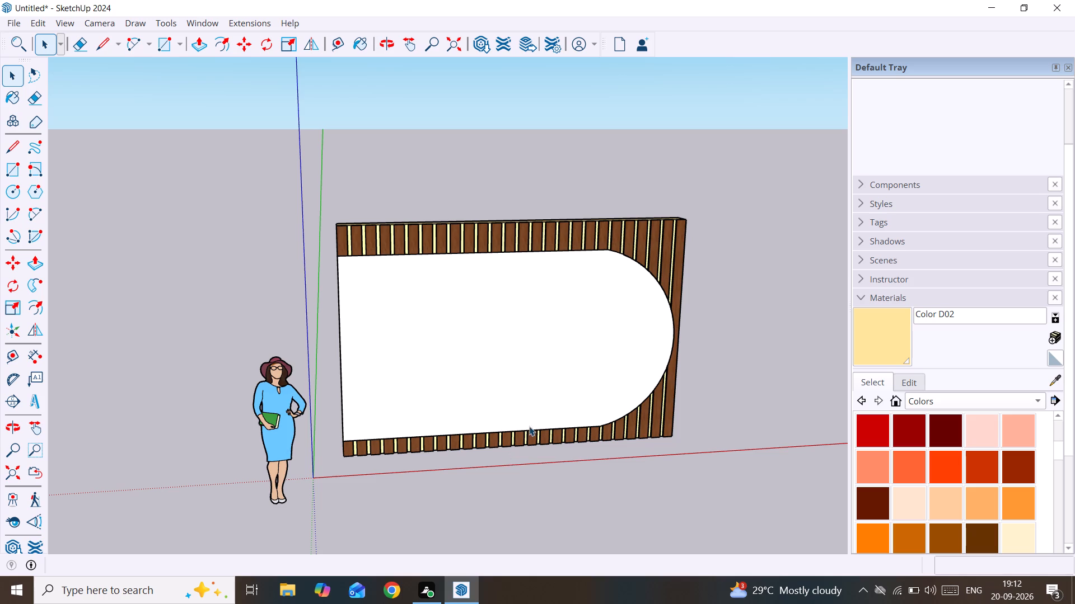
pyautogui.scroll(1, 558, 397)
pyautogui.scroll(1, 565, 334)
pyautogui.scroll(-3, 565, 331)
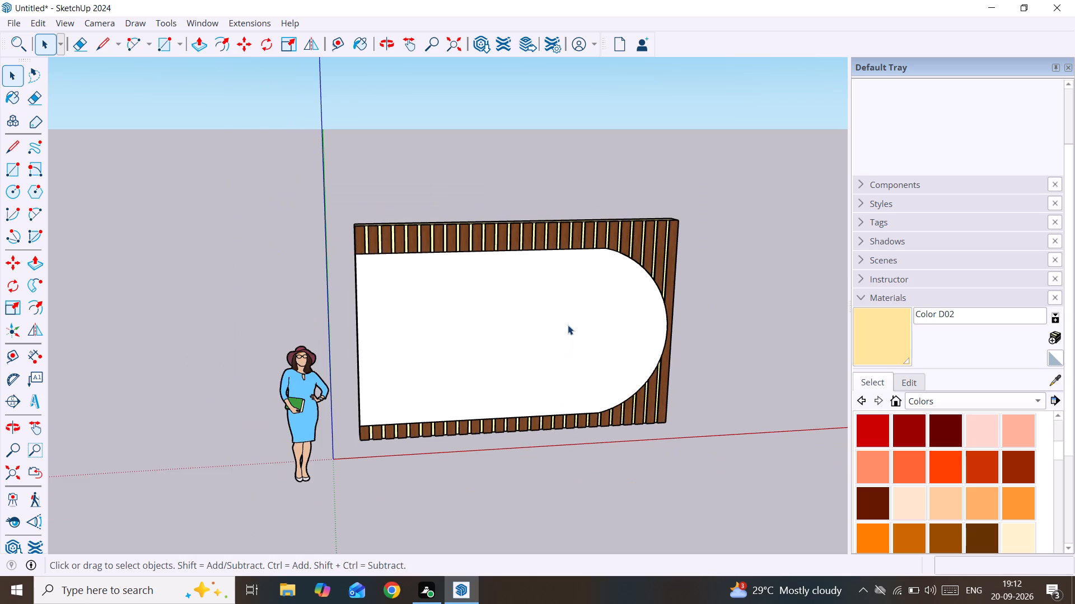
pyautogui.moveTo(531, 330); pyautogui.dragTo(523, 288, button='middle')
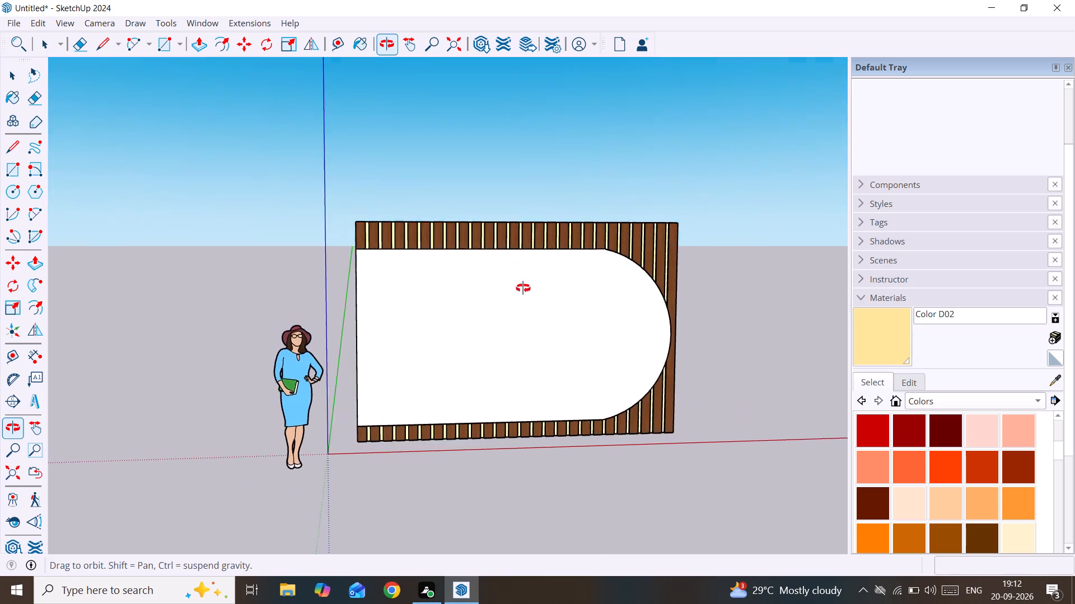
pyautogui.moveTo(523, 288); pyautogui.dragTo(527, 299, button='middle')
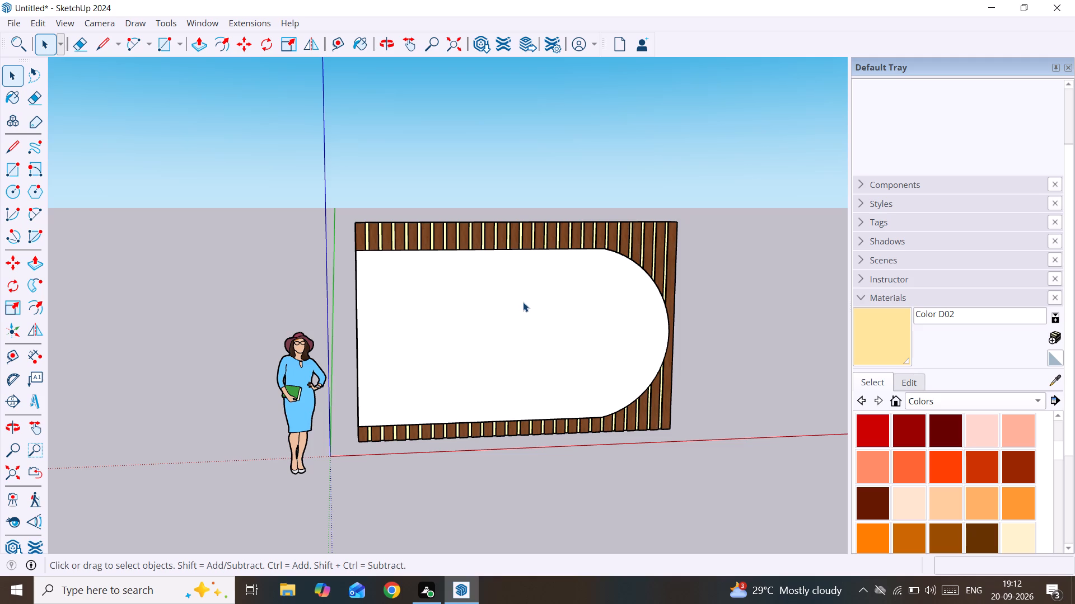
pyautogui.scroll(1, 535, 305)
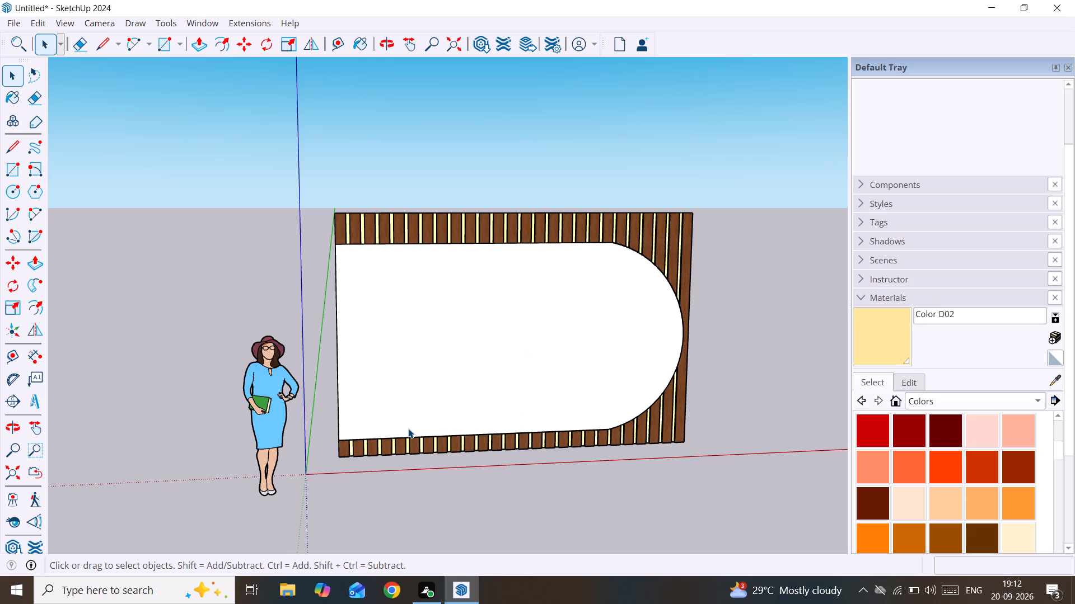
pyautogui.scroll(1, 408, 428)
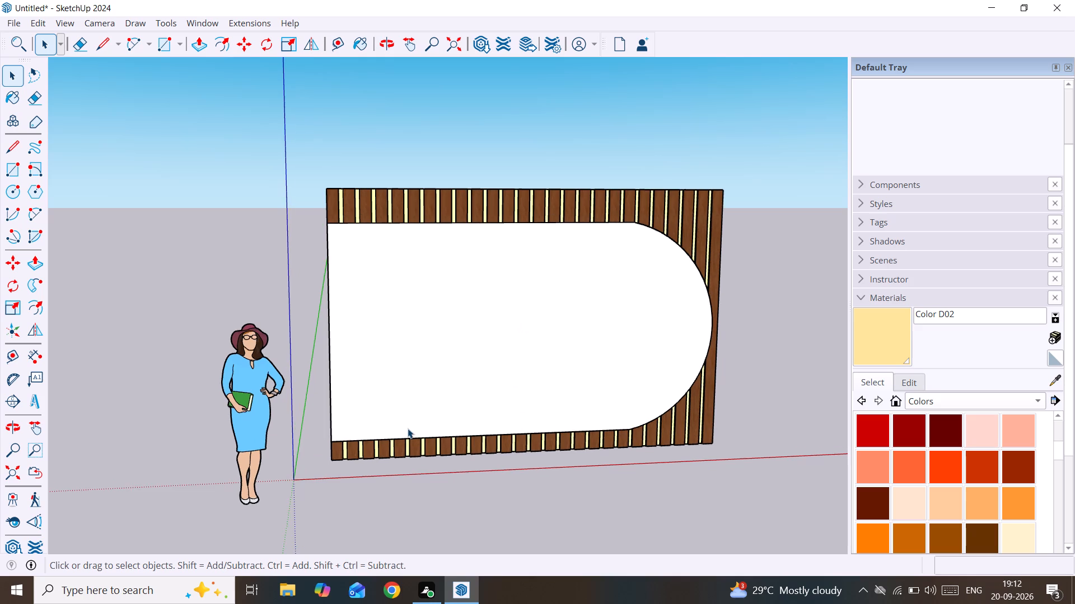
pyautogui.scroll(-1, 408, 428)
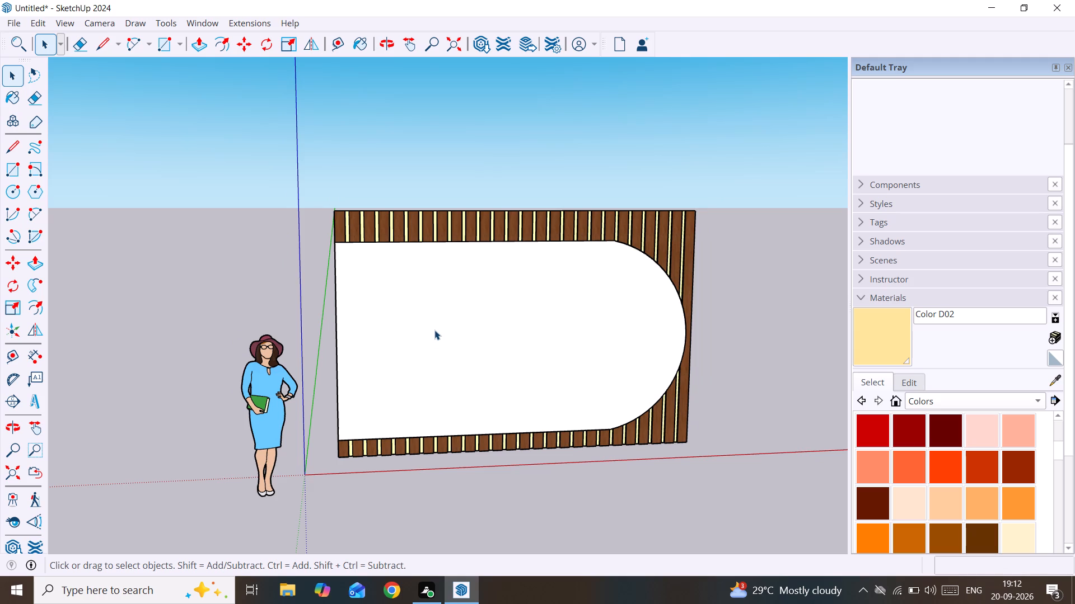
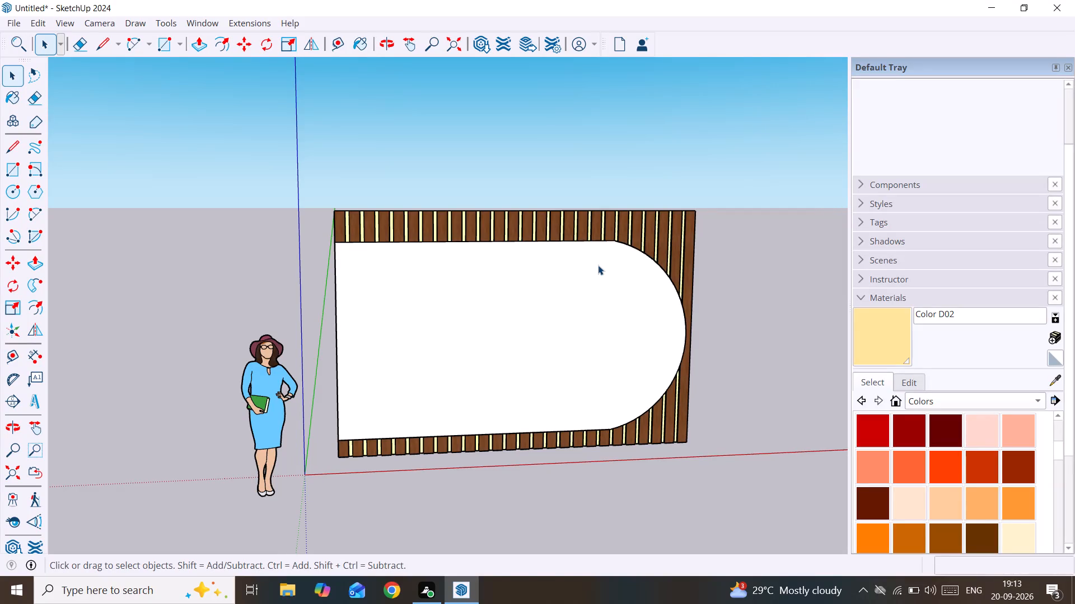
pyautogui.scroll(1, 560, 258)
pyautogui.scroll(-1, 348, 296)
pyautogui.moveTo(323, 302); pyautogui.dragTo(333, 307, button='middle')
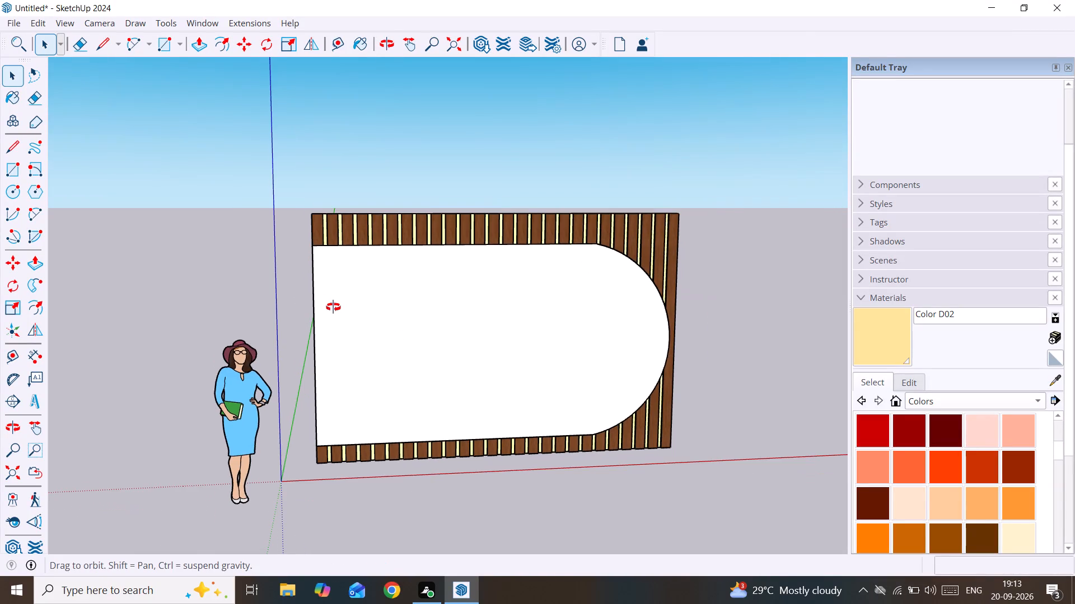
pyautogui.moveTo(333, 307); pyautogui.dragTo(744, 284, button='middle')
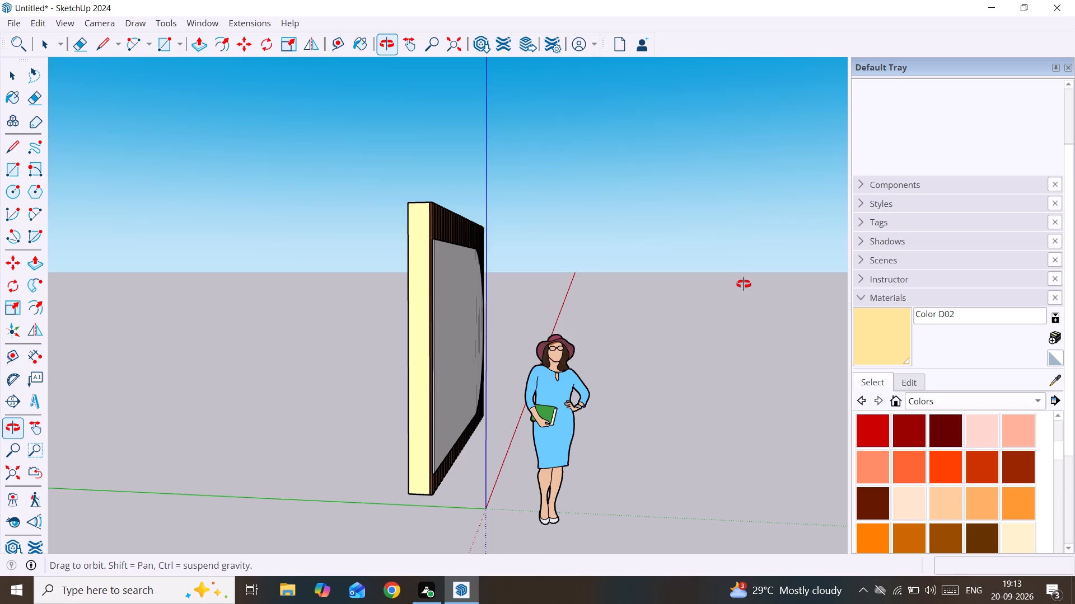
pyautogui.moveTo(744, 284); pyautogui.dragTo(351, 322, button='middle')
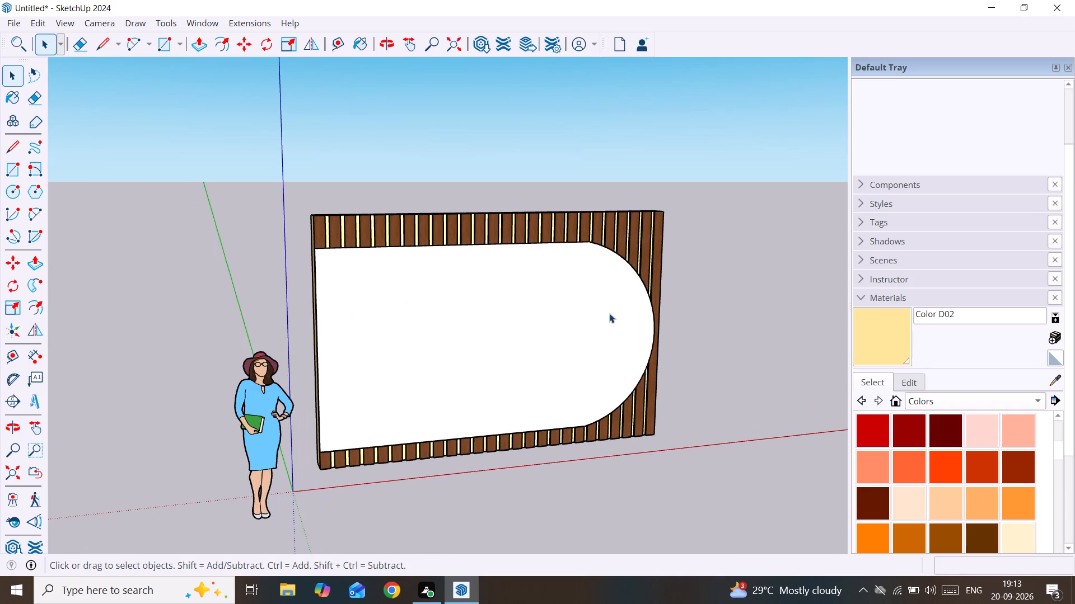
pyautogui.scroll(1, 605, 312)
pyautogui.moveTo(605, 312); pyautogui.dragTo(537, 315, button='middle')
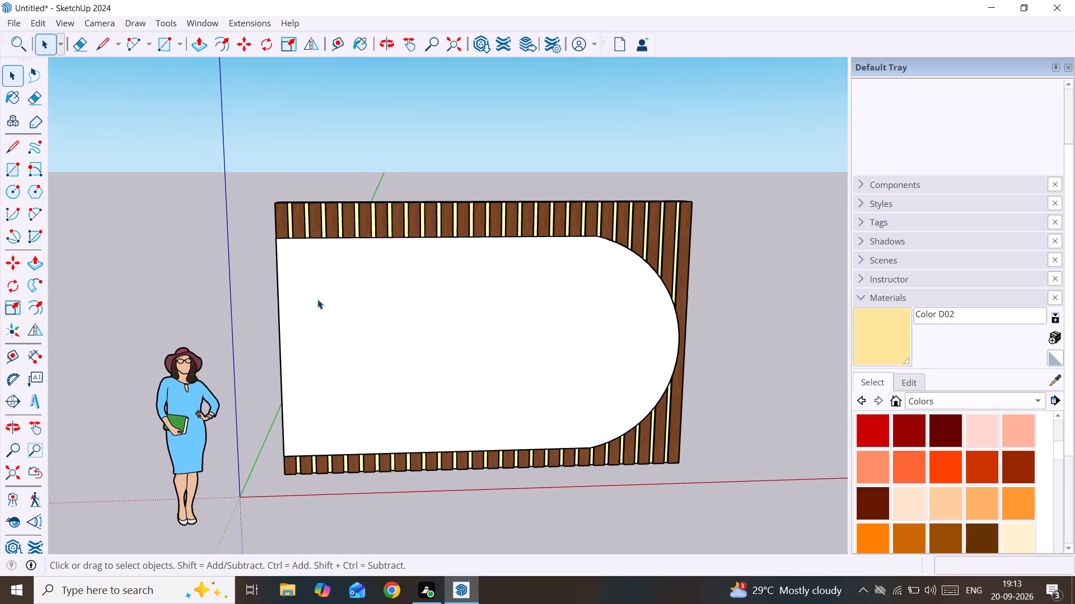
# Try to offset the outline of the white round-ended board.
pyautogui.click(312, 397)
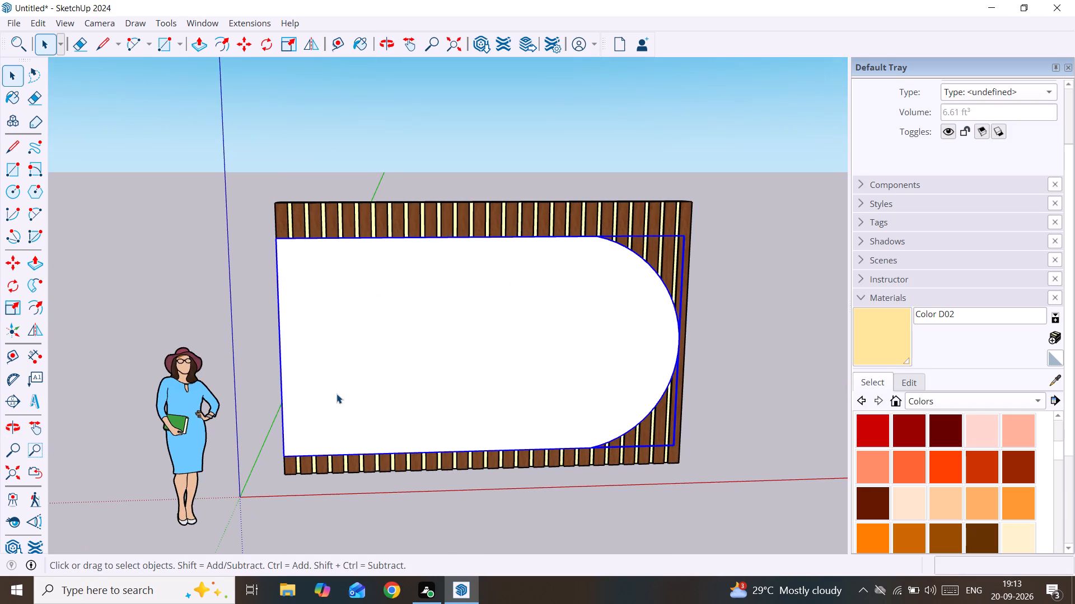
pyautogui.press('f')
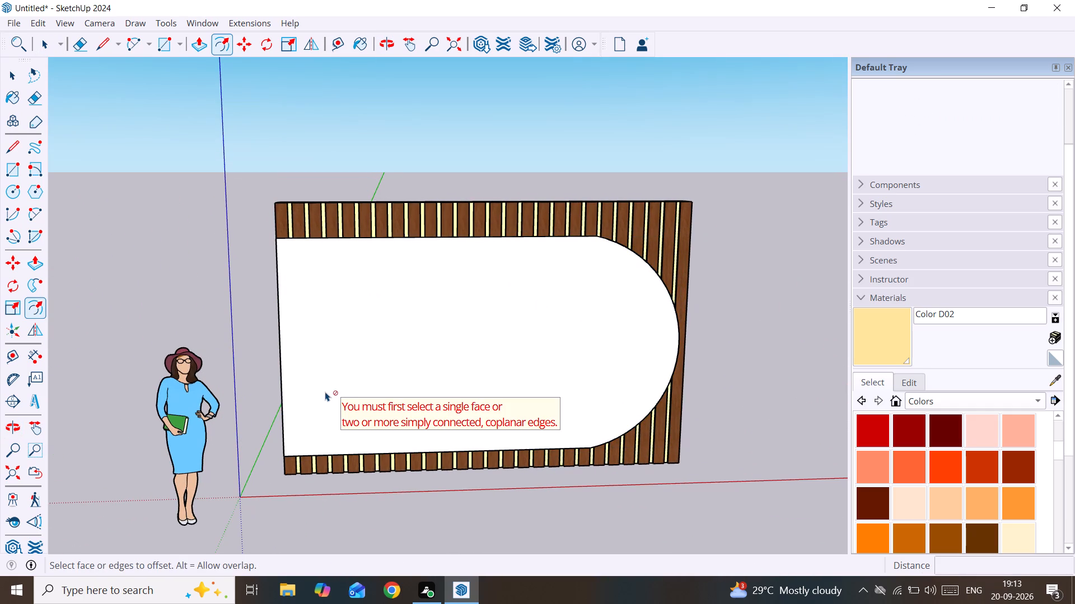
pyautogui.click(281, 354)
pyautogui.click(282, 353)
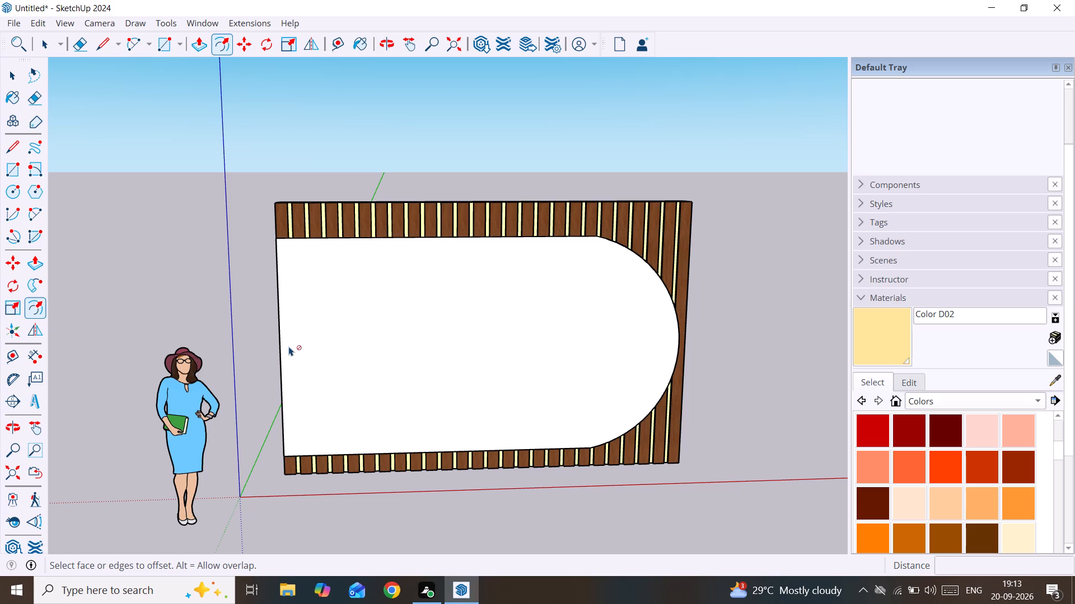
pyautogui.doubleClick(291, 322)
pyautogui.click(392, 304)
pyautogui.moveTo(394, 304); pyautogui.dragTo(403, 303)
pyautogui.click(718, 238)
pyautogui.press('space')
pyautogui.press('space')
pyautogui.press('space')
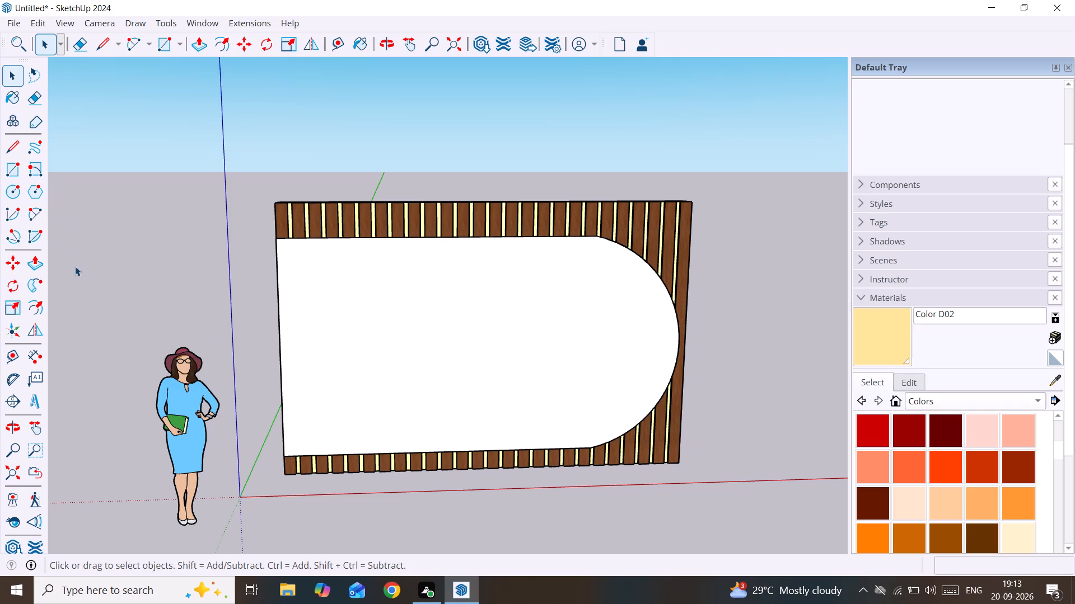
# Draw a full-height rectangle about 2' 8 1/2" by 8' 1/2" on the white board's straight end.
pyautogui.press('r')
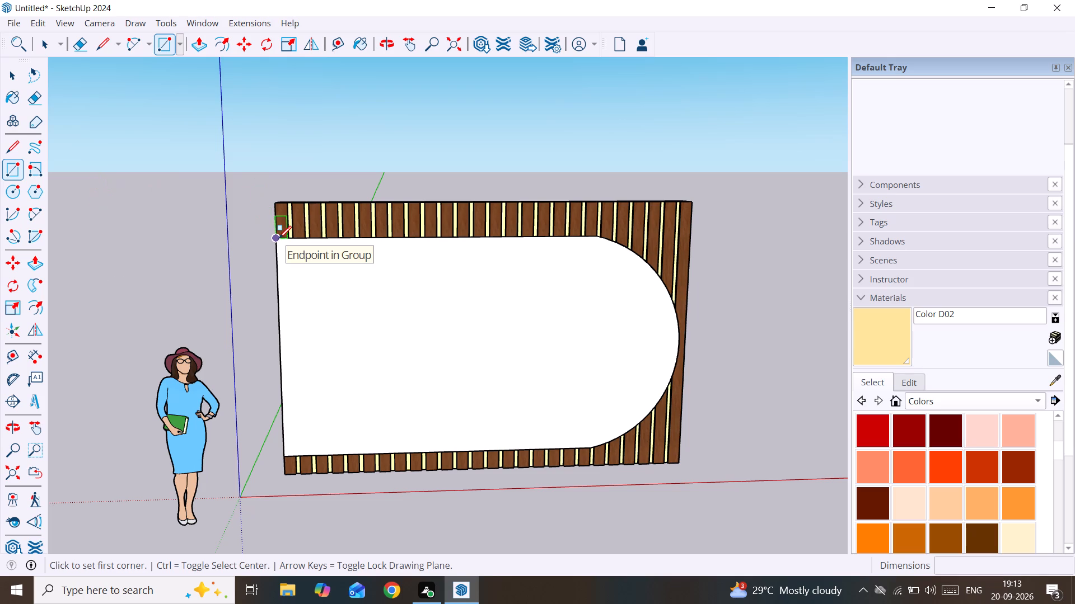
pyautogui.press('Left')
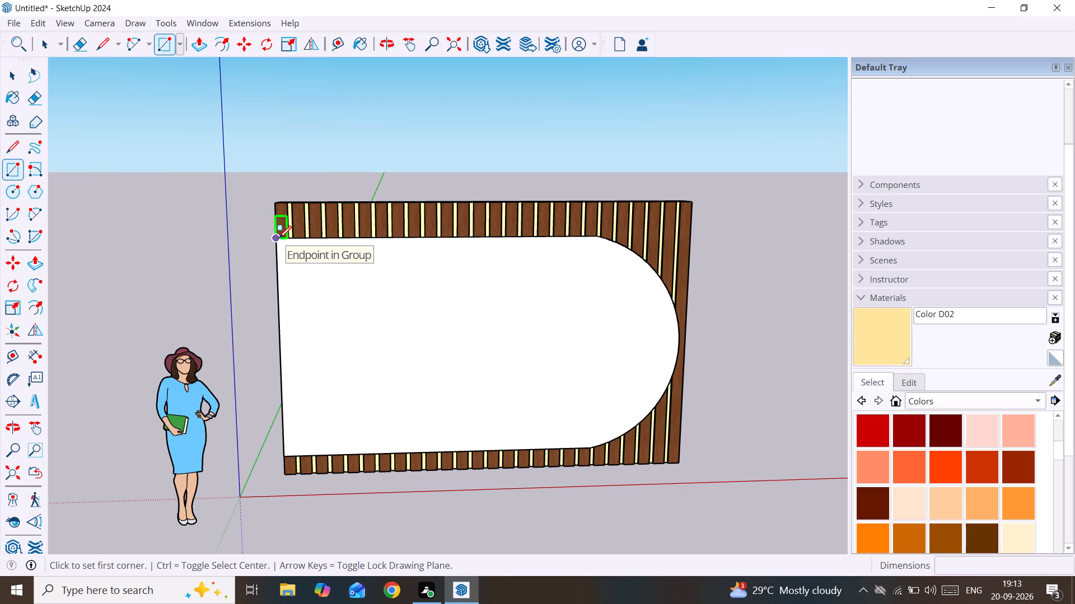
pyautogui.click(275, 241)
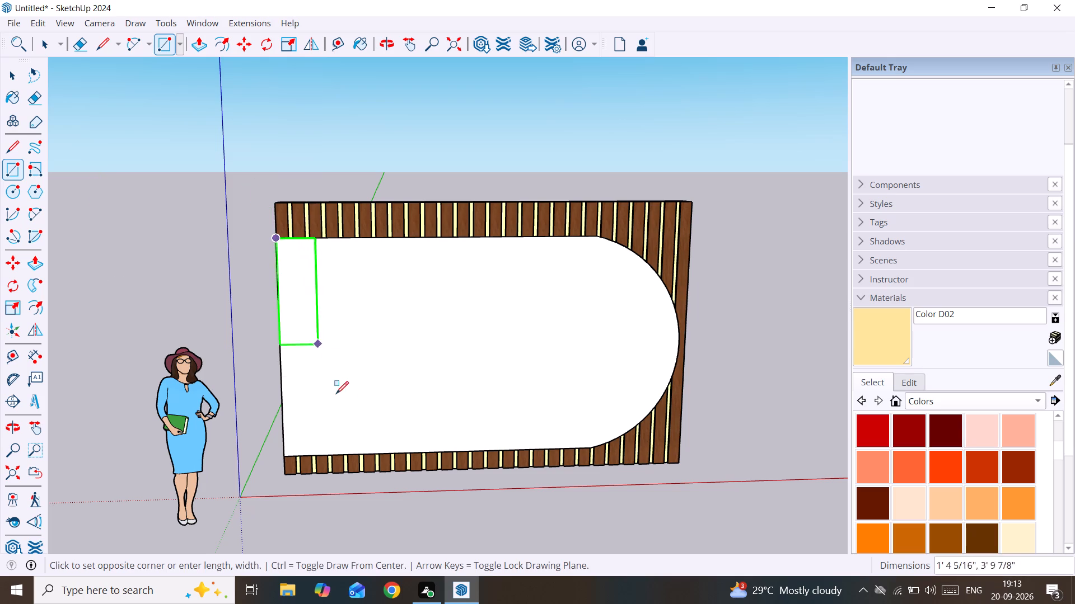
pyautogui.click(358, 453)
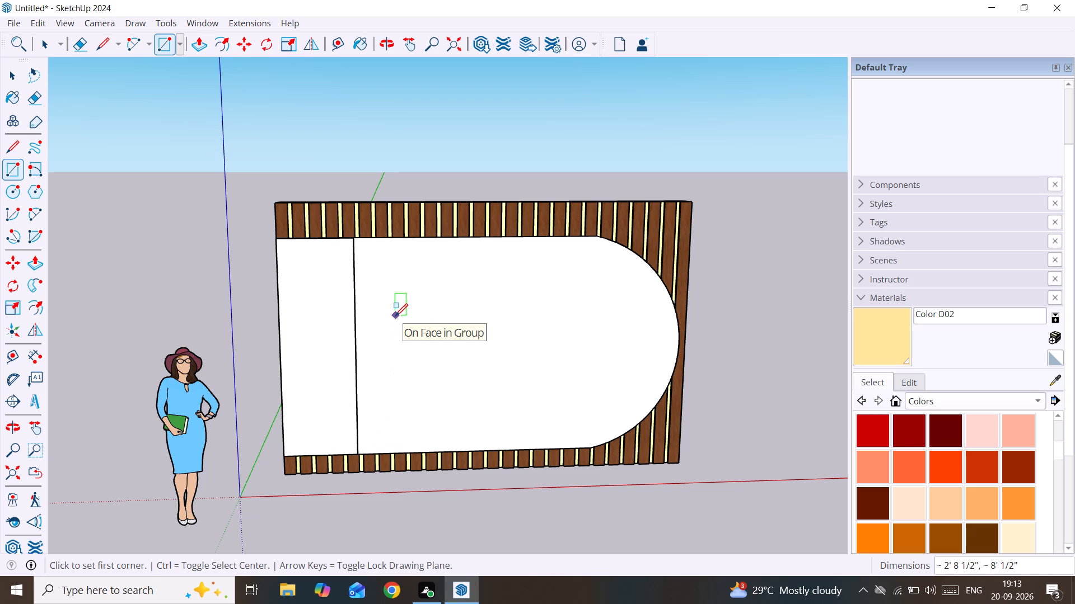
pyautogui.press('space')
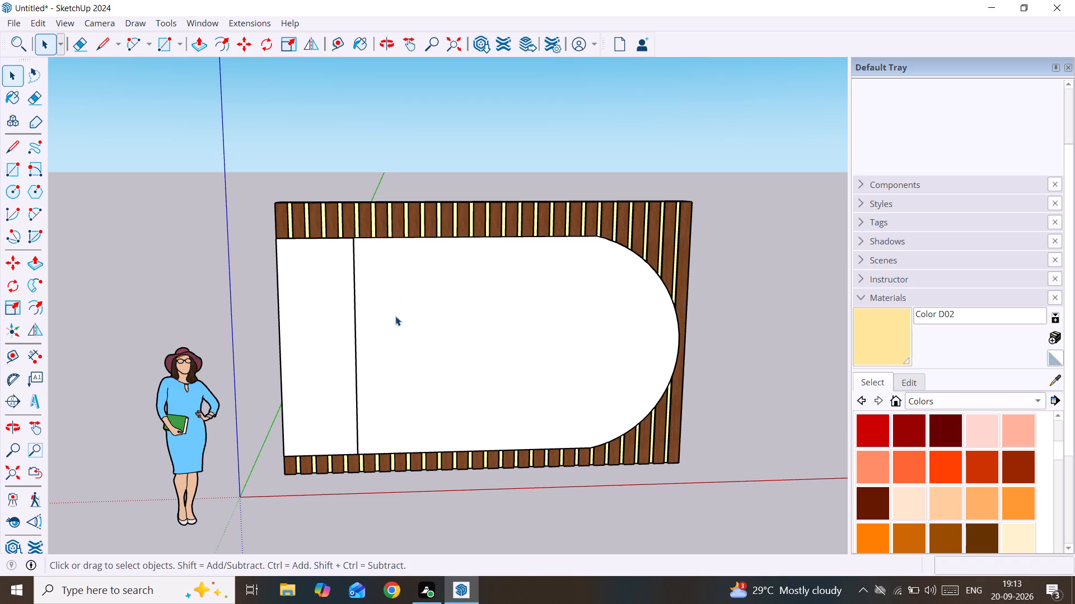
# Group the rectangle at the white board's straight end, including its edges.
pyautogui.press('p')
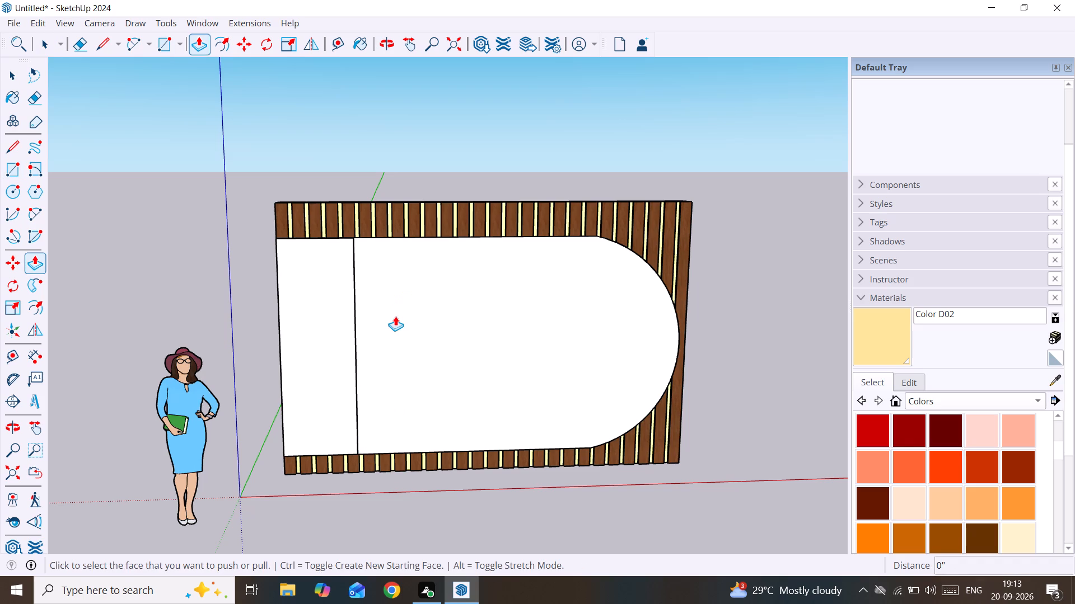
pyautogui.press('space')
pyautogui.doubleClick(333, 323)
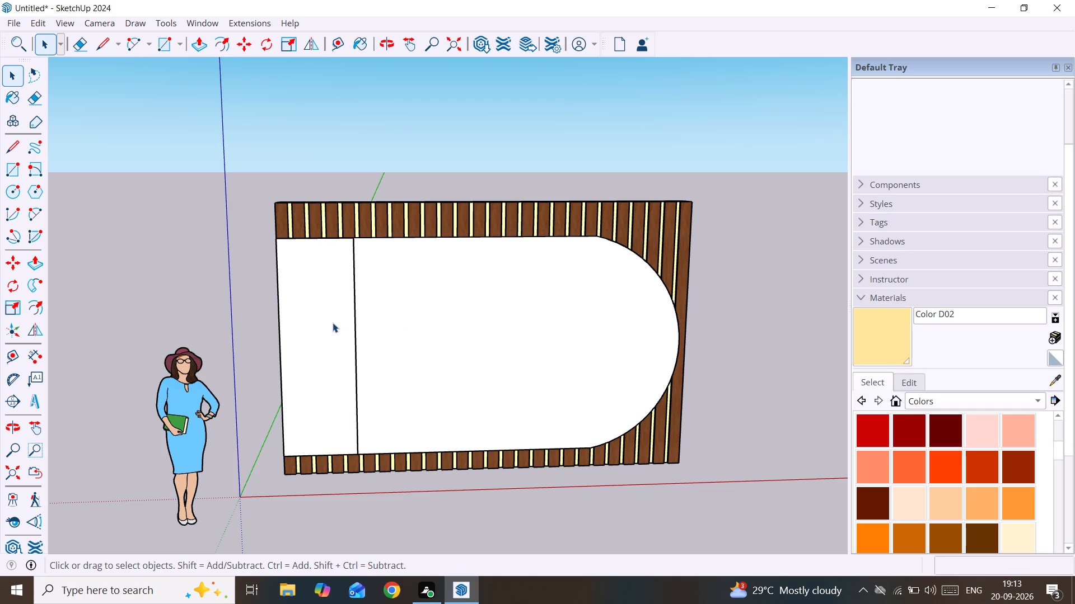
pyautogui.rightClick(332, 321)
pyautogui.click(372, 446)
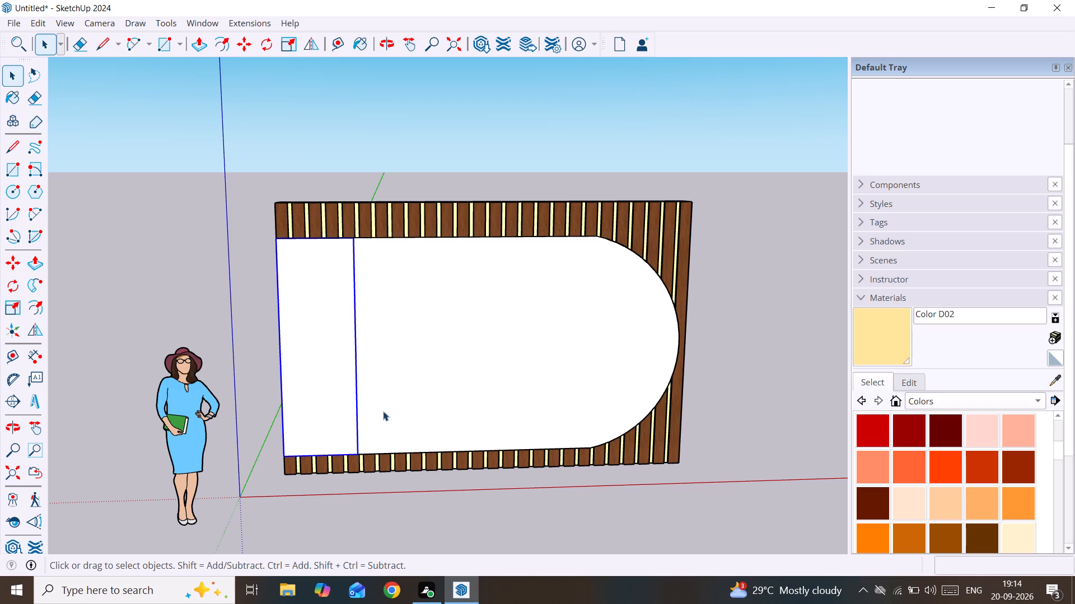
# Inside the rectangle's group, push/pull its face 1' outward from the board and leave the group.
pyautogui.click(328, 315)
pyautogui.click(330, 319)
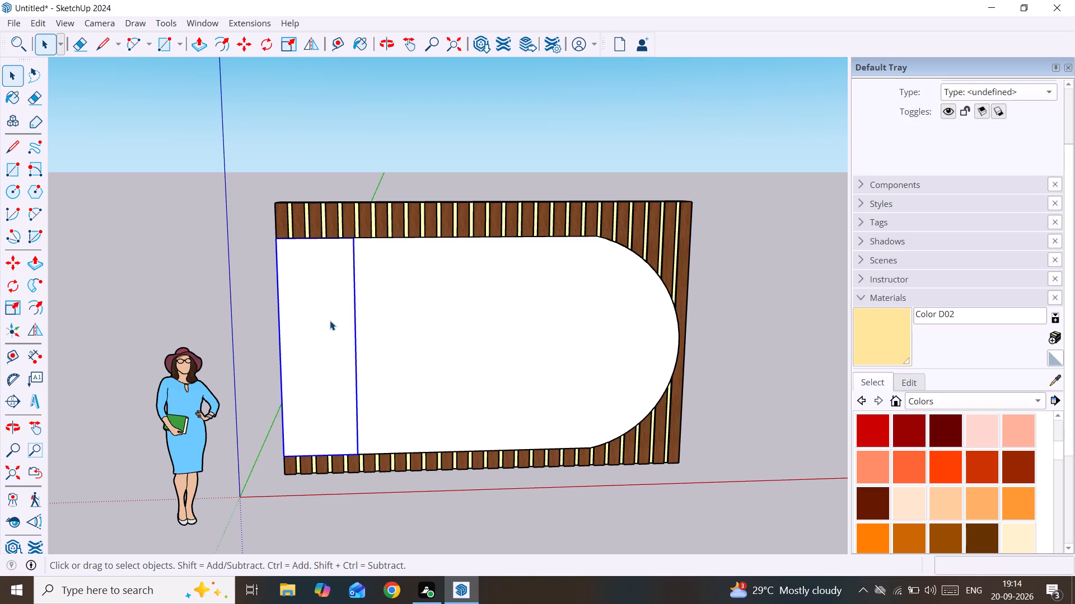
pyautogui.scroll(2, 330, 320)
pyautogui.doubleClick(314, 321)
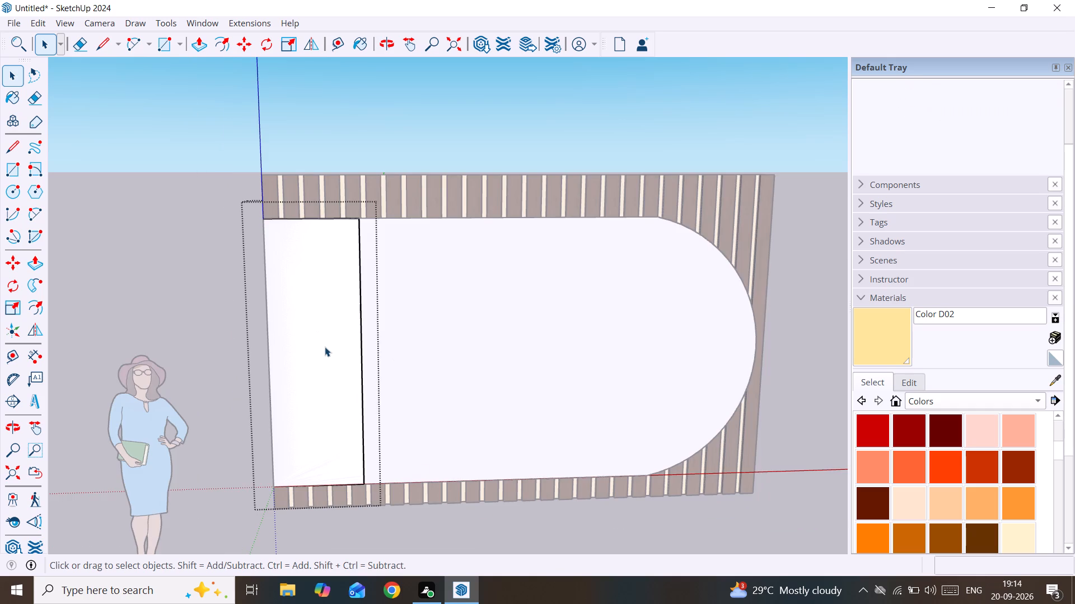
pyautogui.press('p')
pyautogui.click(316, 329)
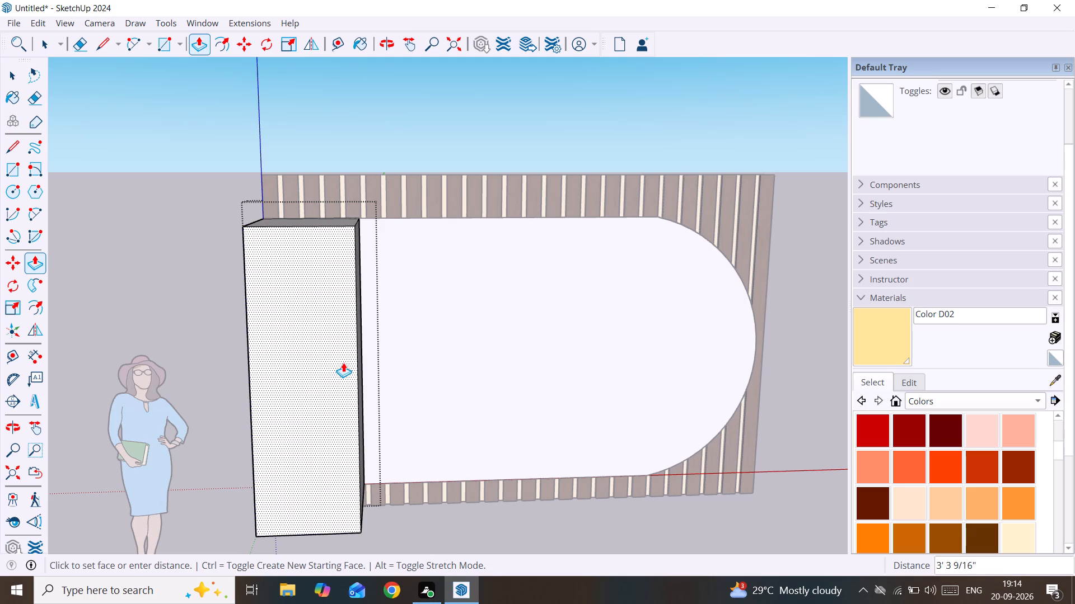
pyautogui.scroll(-2, 345, 360)
pyautogui.moveTo(347, 358); pyautogui.dragTo(425, 269, button='middle')
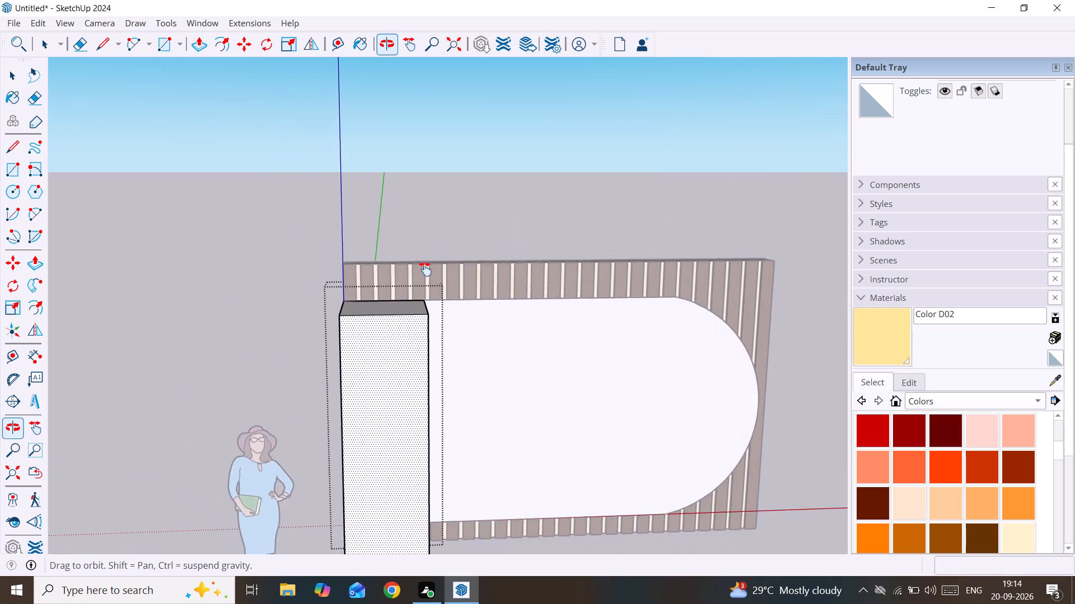
pyautogui.moveTo(425, 269); pyautogui.dragTo(435, 202, button='middle')
pyautogui.moveTo(435, 203); pyautogui.dragTo(457, 385, button='middle')
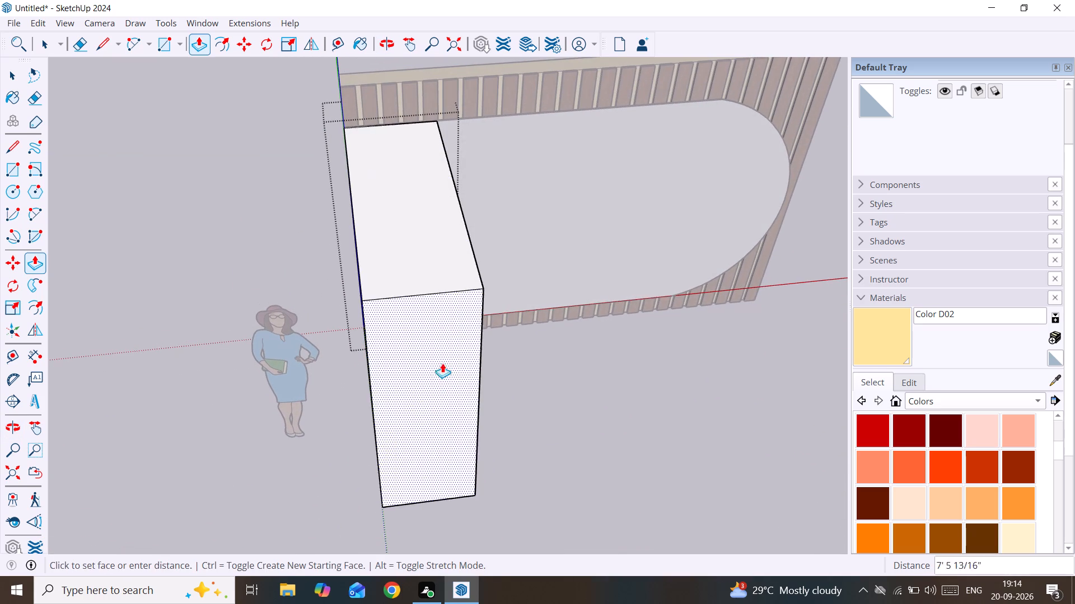
pyautogui.write('1;')
pyautogui.press('BackSpace')
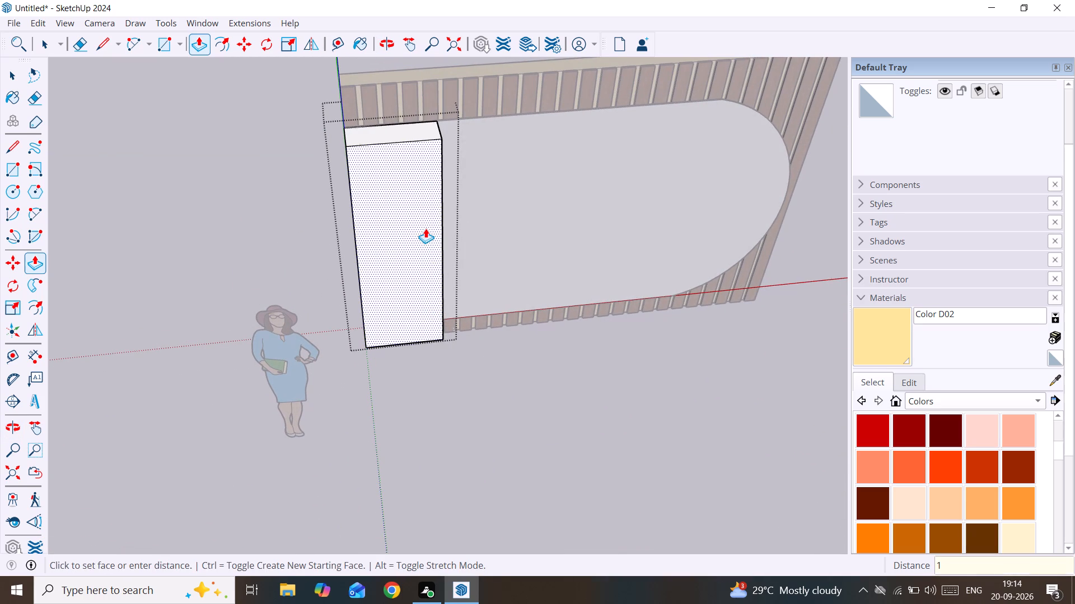
pyautogui.press("'")
pyautogui.press('Return')
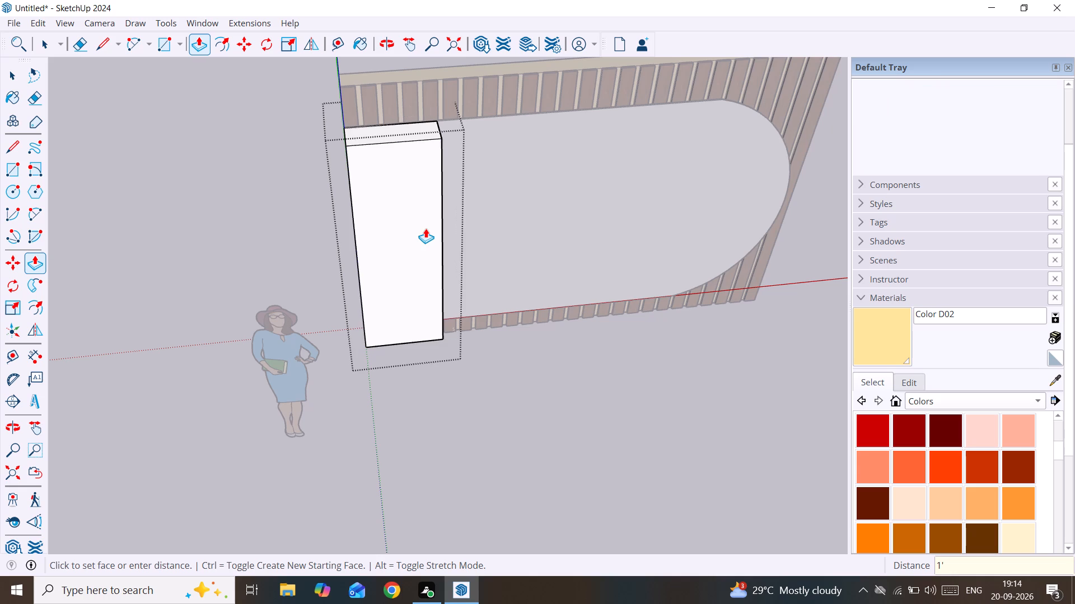
pyautogui.press('space')
pyautogui.click(580, 446)
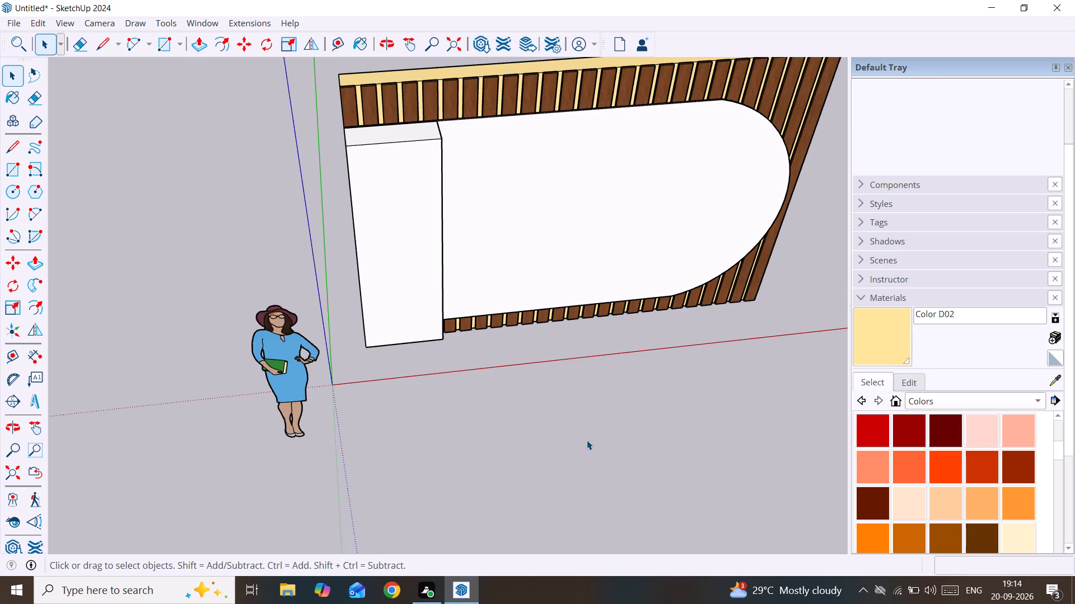
# Draw a thin rectangle about 8' 10 1/8" by 6 5/8" along the board's top edge, from the block to the curve's start.
pyautogui.moveTo(576, 412); pyautogui.dragTo(478, 215, button='middle')
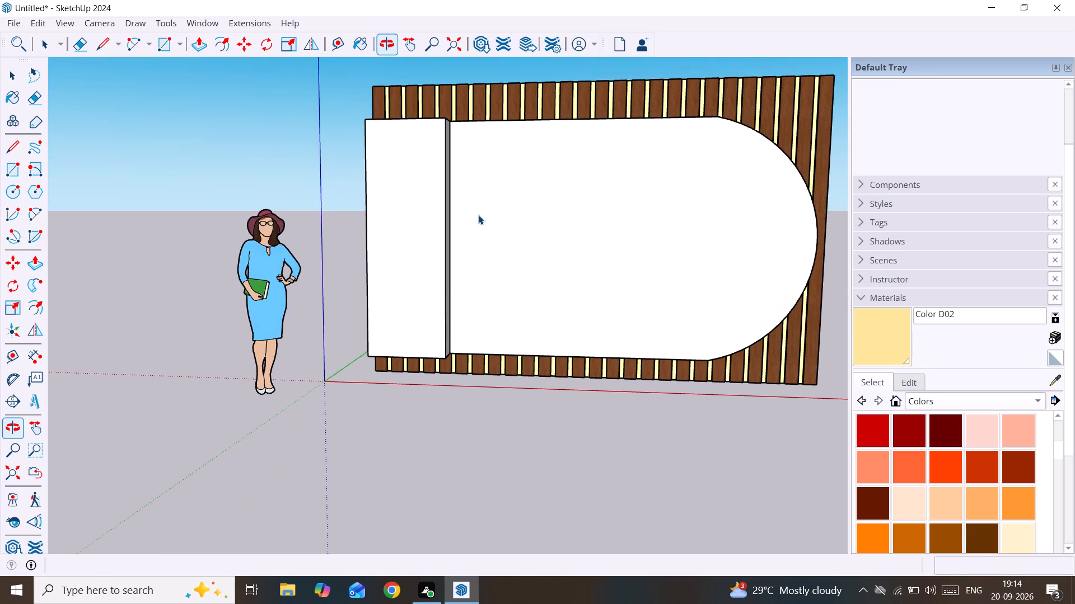
pyautogui.press('r')
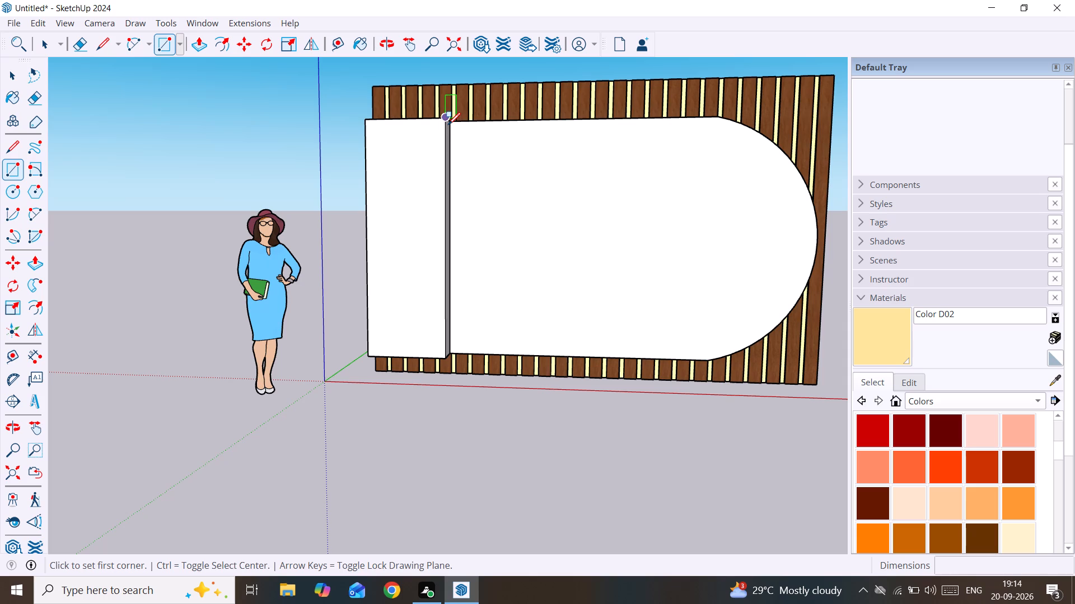
pyautogui.scroll(3, 452, 125)
pyautogui.moveTo(452, 125); pyautogui.dragTo(433, 117, button='middle')
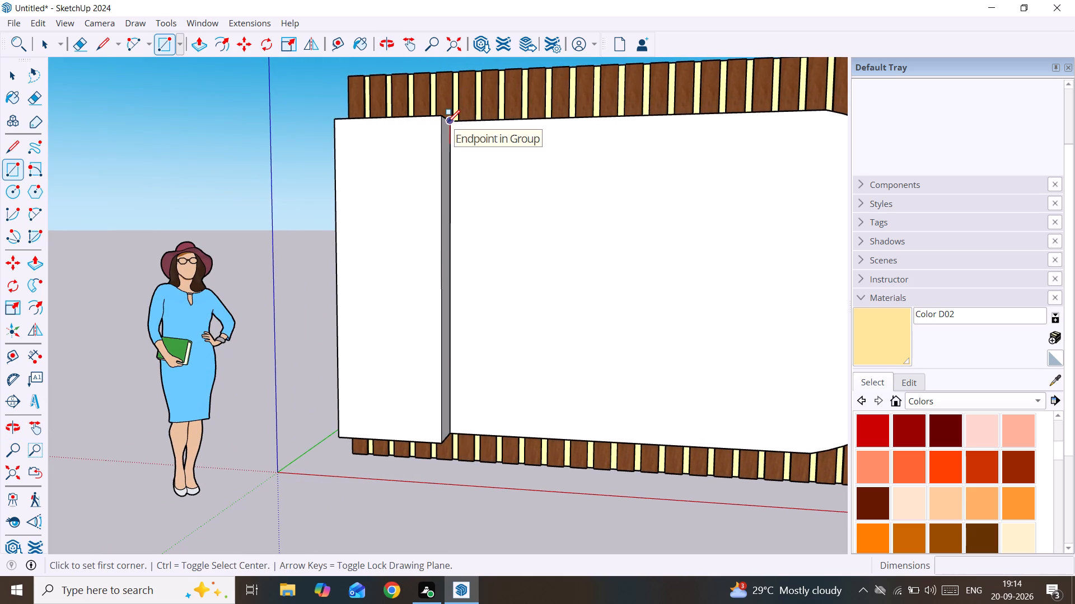
pyautogui.click(447, 122)
pyautogui.keyDown('shift'); pyautogui.moveTo(637, 169); pyautogui.dragTo(490, 139, button='middle'); pyautogui.keyUp('shift')
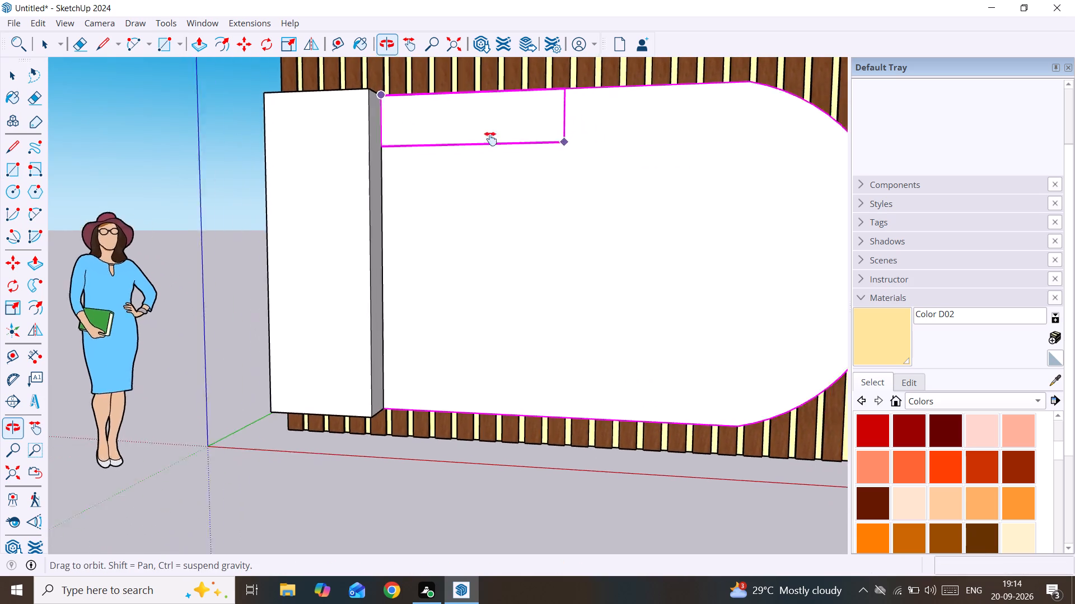
pyautogui.keyDown('shift'); pyautogui.moveTo(490, 139); pyautogui.dragTo(409, 144, button='middle'); pyautogui.keyUp('shift')
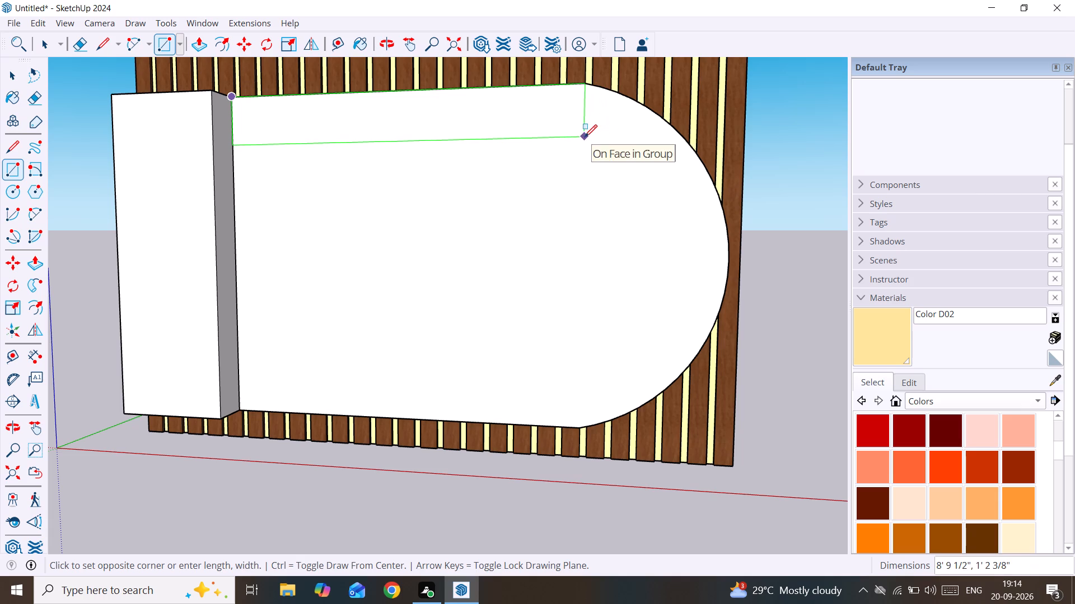
pyautogui.click(587, 108)
pyautogui.press('space')
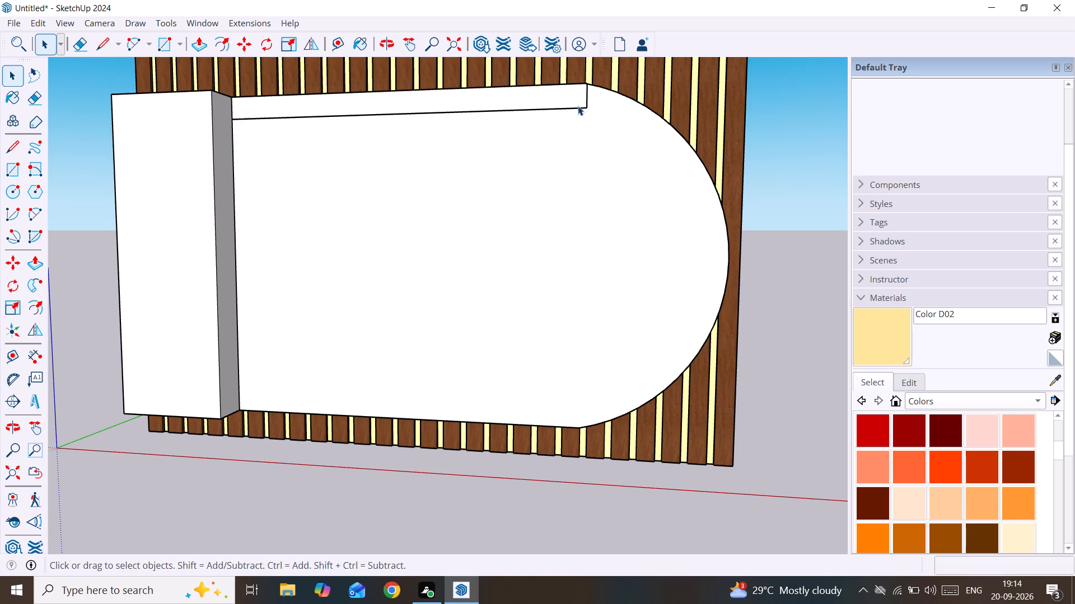
# Copy the thin top strip, face and edges, about 7' 5 7/8" straight down onto the board's bottom edge.
pyautogui.click(572, 102)
pyautogui.doubleClick(572, 102)
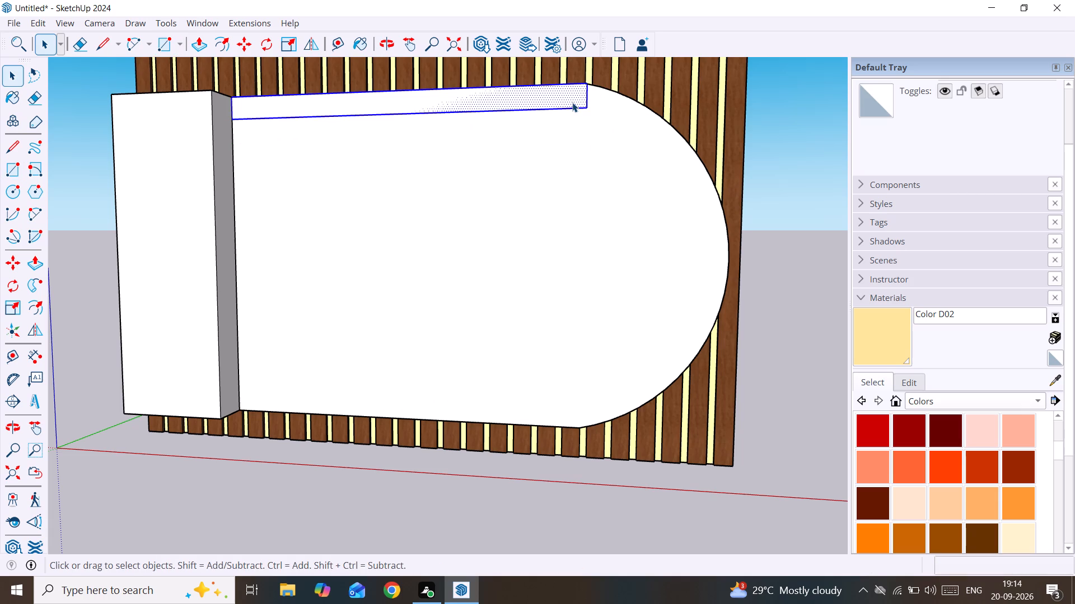
pyautogui.rightClick(572, 102)
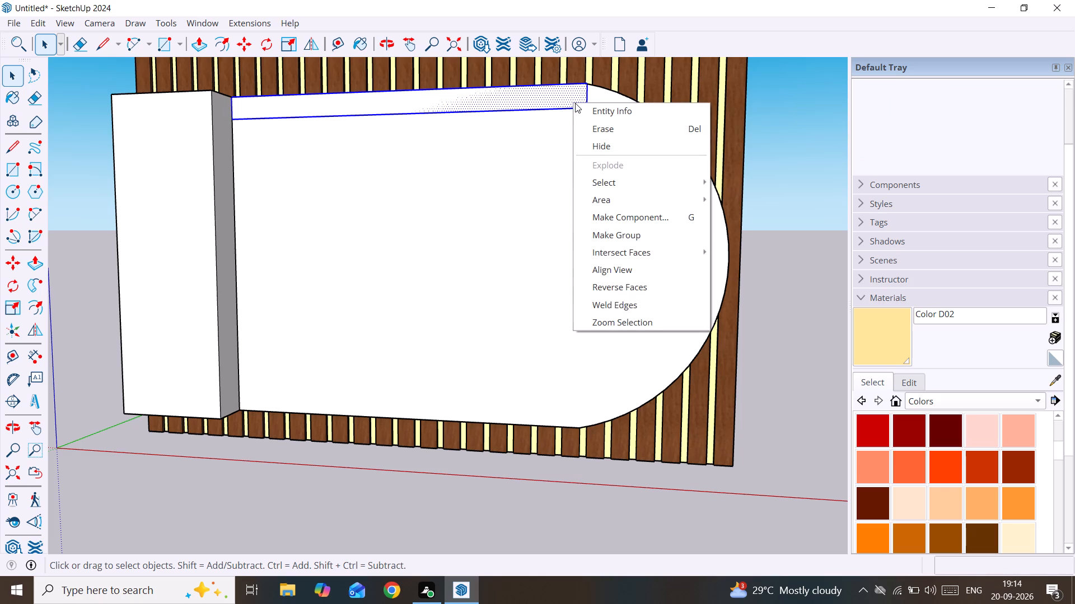
pyautogui.click(574, 105)
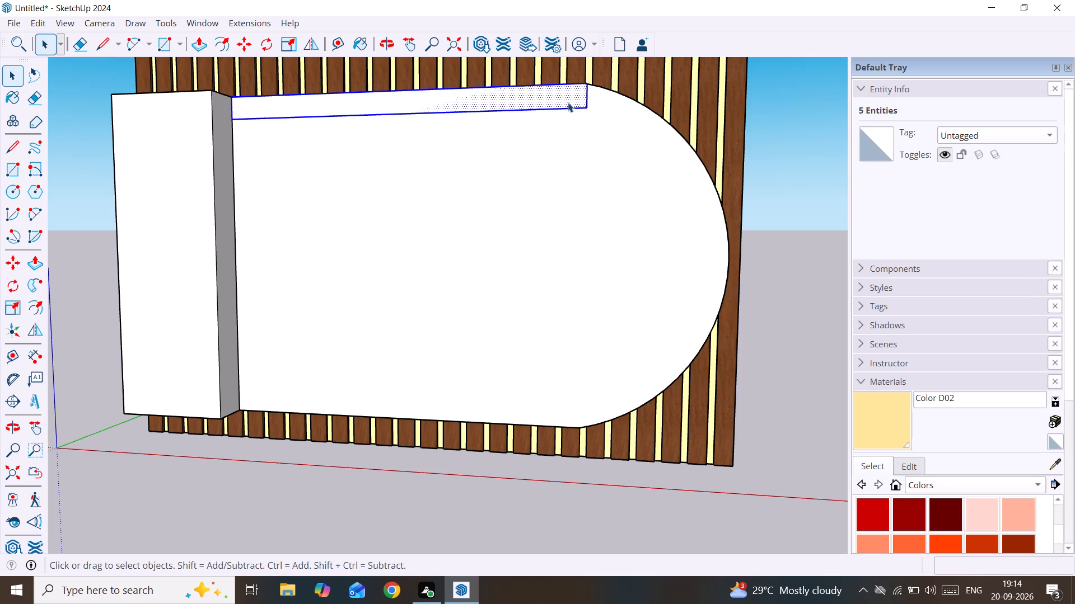
pyautogui.press('m')
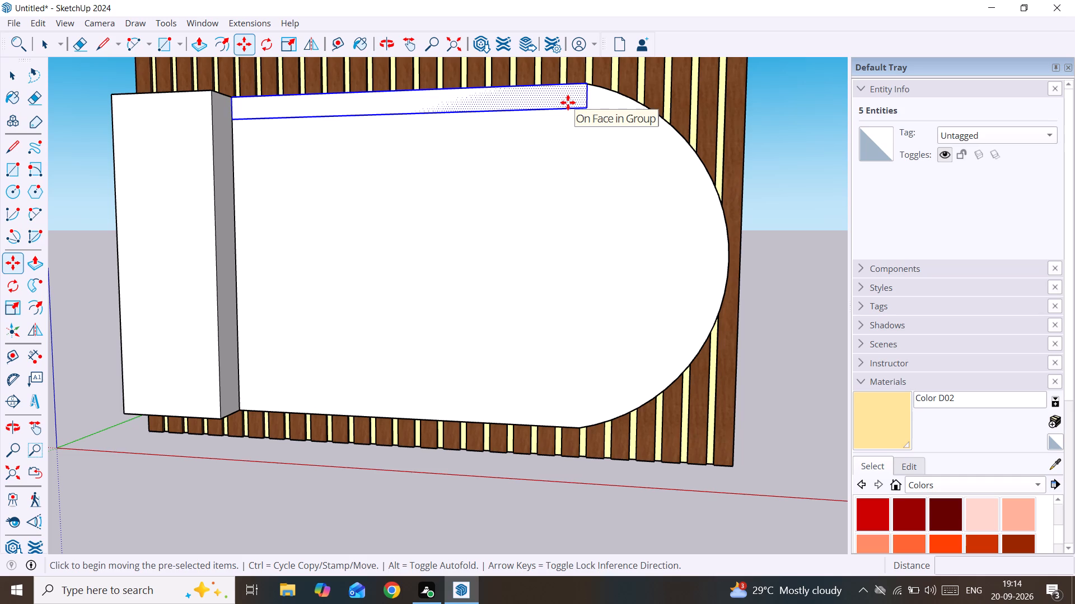
pyautogui.click(234, 119)
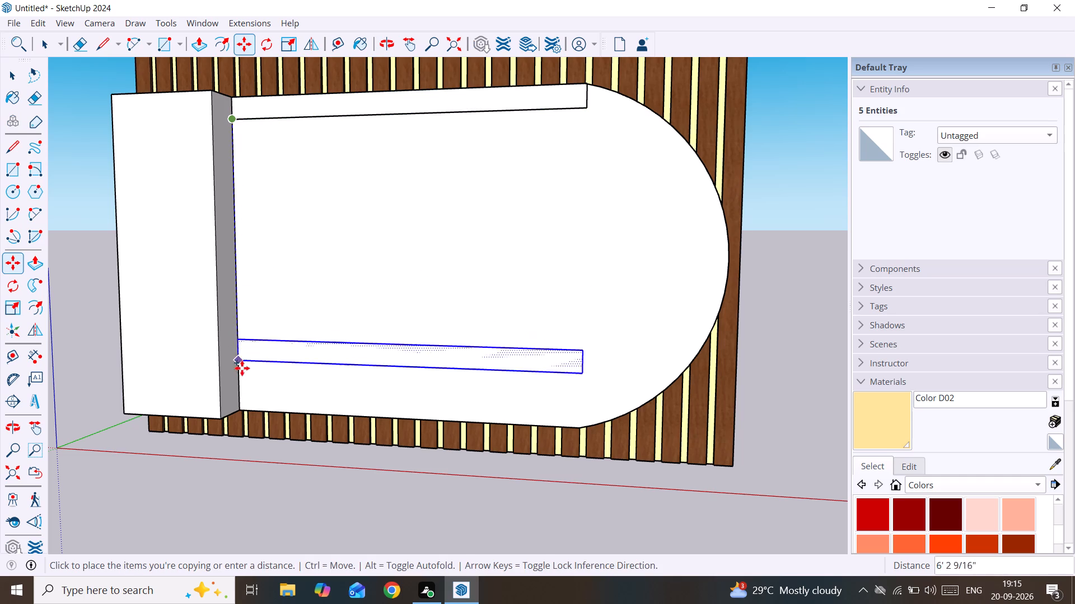
pyautogui.press('Up')
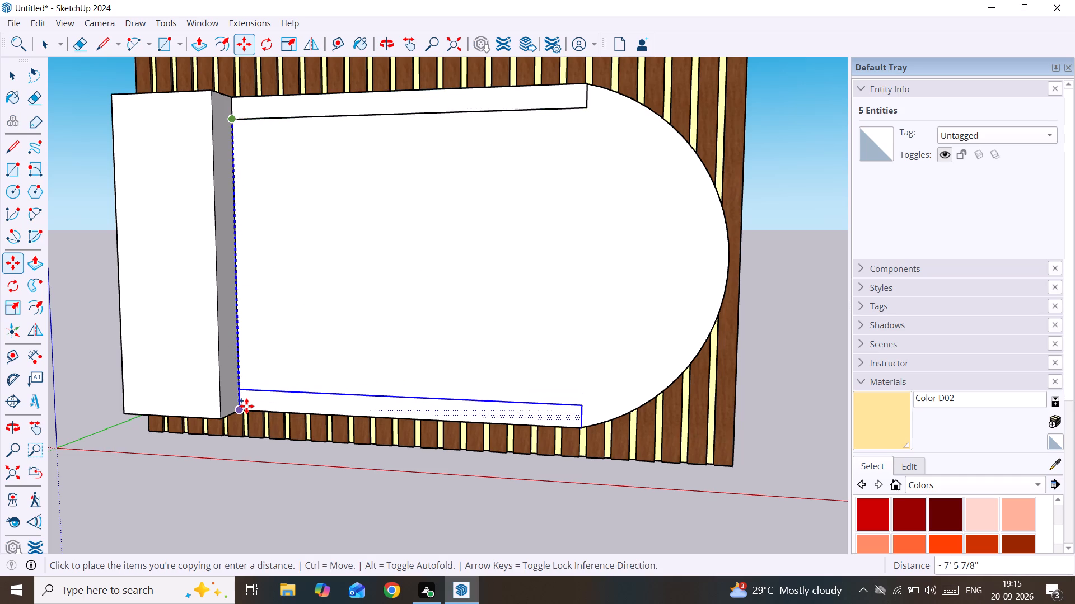
pyautogui.click(246, 406)
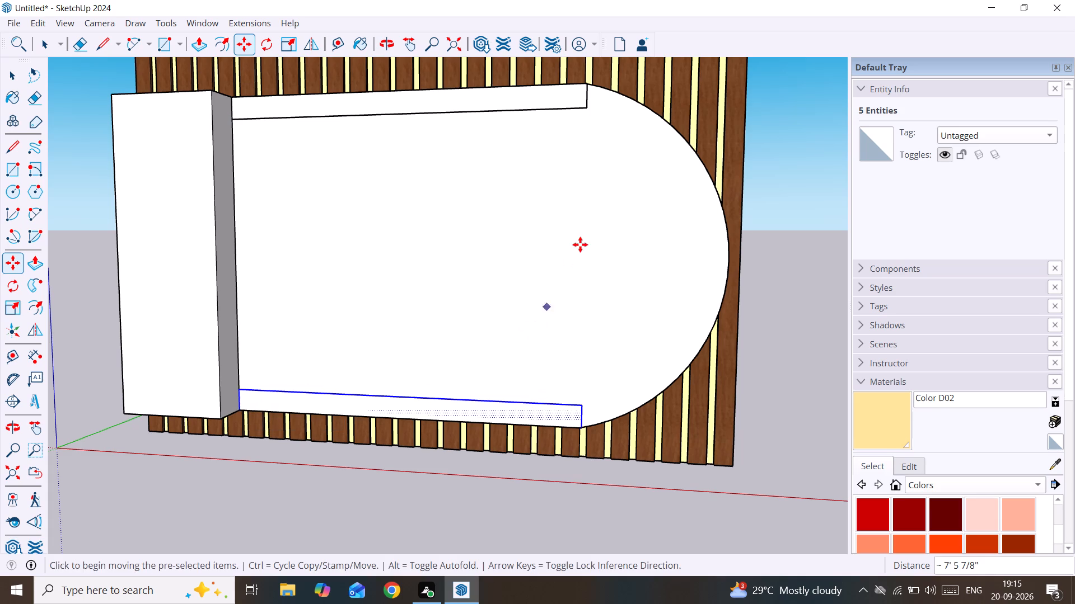
# Draw an arc along the board's curved end between the two strips' outer corners, with a bulge of about 3' 2 7/16".
pyautogui.press('a')
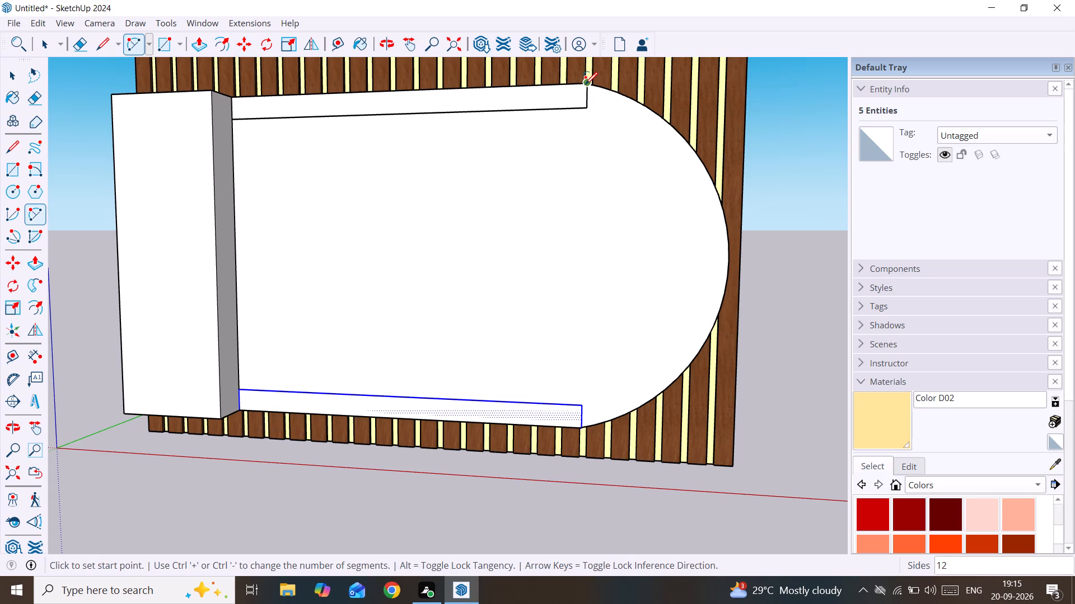
pyautogui.click(585, 84)
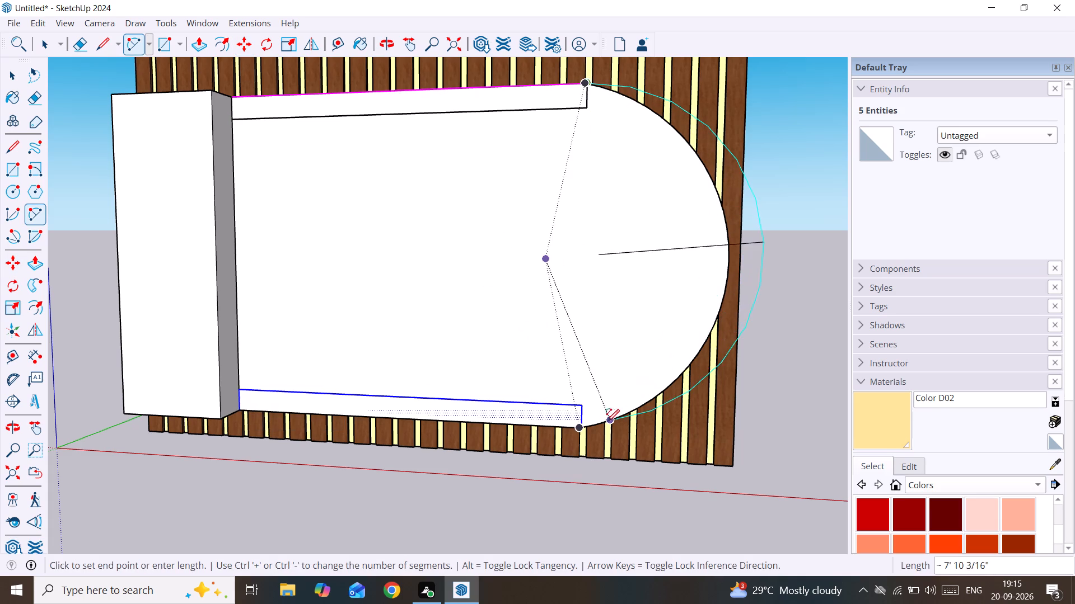
pyautogui.click(578, 430)
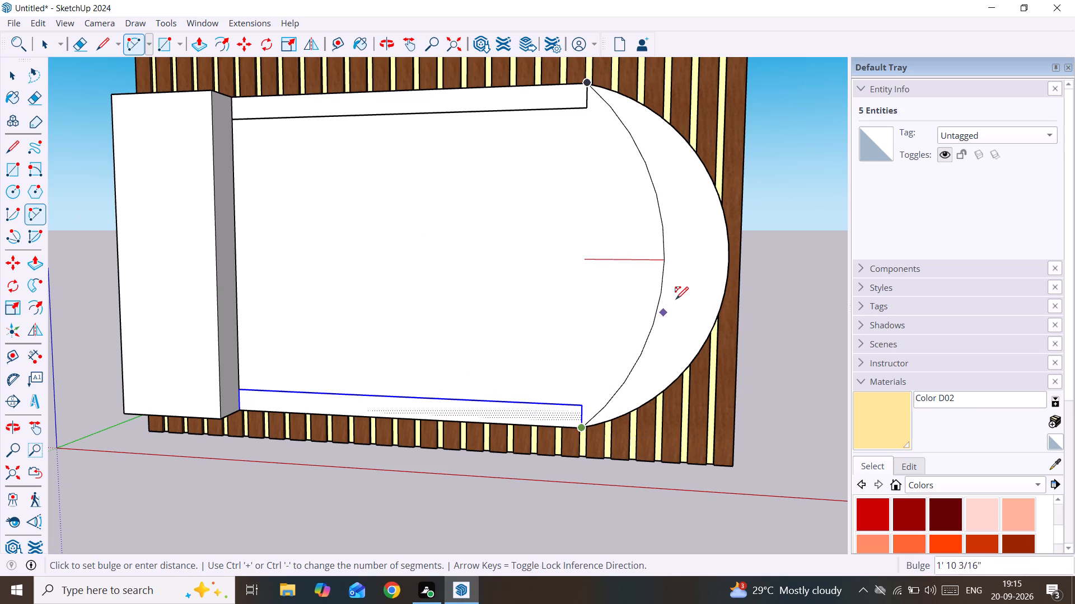
pyautogui.click(726, 255)
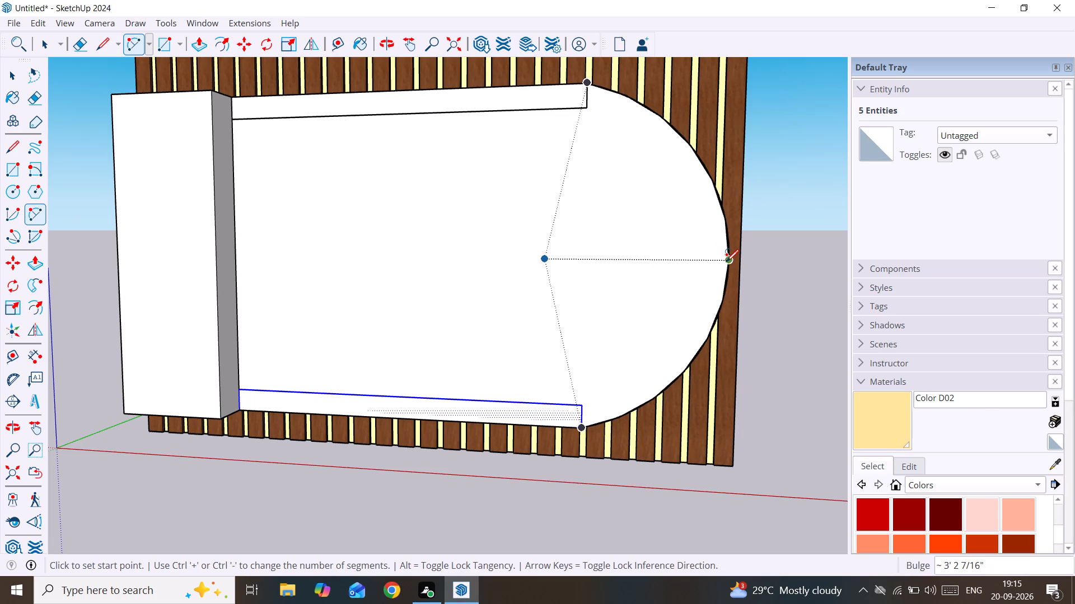
# Set the outer arc's number of segments to 30.
pyautogui.press('space')
pyautogui.click(726, 264)
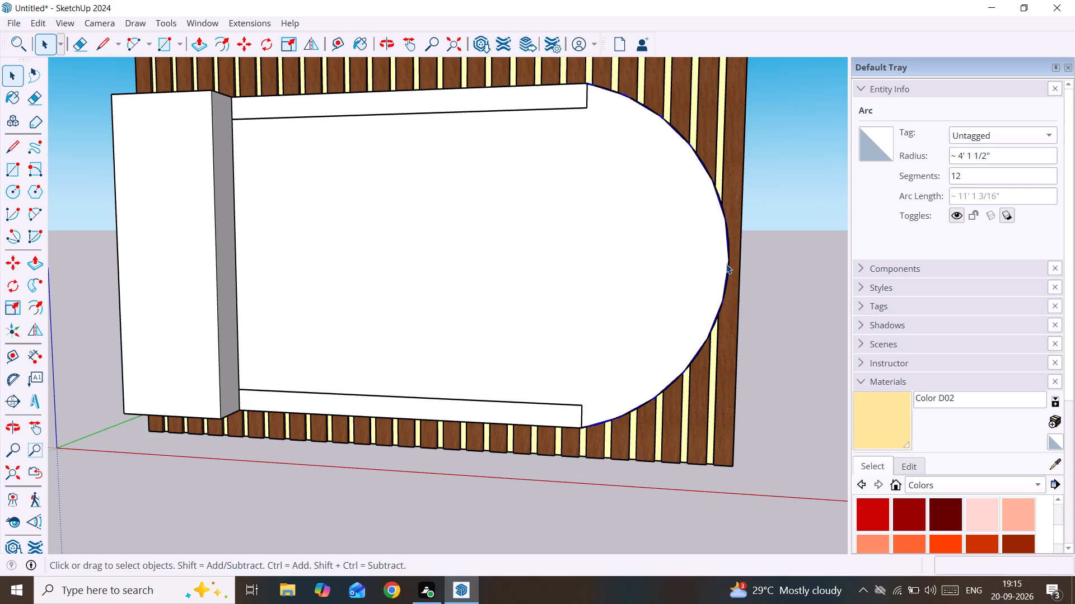
pyautogui.click(974, 173)
pyautogui.press('BackSpace')
pyautogui.press('BackSpace')
pyautogui.press('BackSpace')
pyautogui.press('BackSpace')
pyautogui.press('BackSpace')
pyautogui.press('BackSpace')
pyautogui.press('BackSpace')
pyautogui.press('BackSpace')
pyautogui.press('BackSpace')
pyautogui.press('BackSpace')
pyautogui.press('BackSpace')
pyautogui.press('BackSpace')
pyautogui.press('BackSpace')
pyautogui.press('BackSpace')
pyautogui.press('BackSpace')
pyautogui.press('BackSpace')
pyautogui.write("30'")
pyautogui.press('Return')
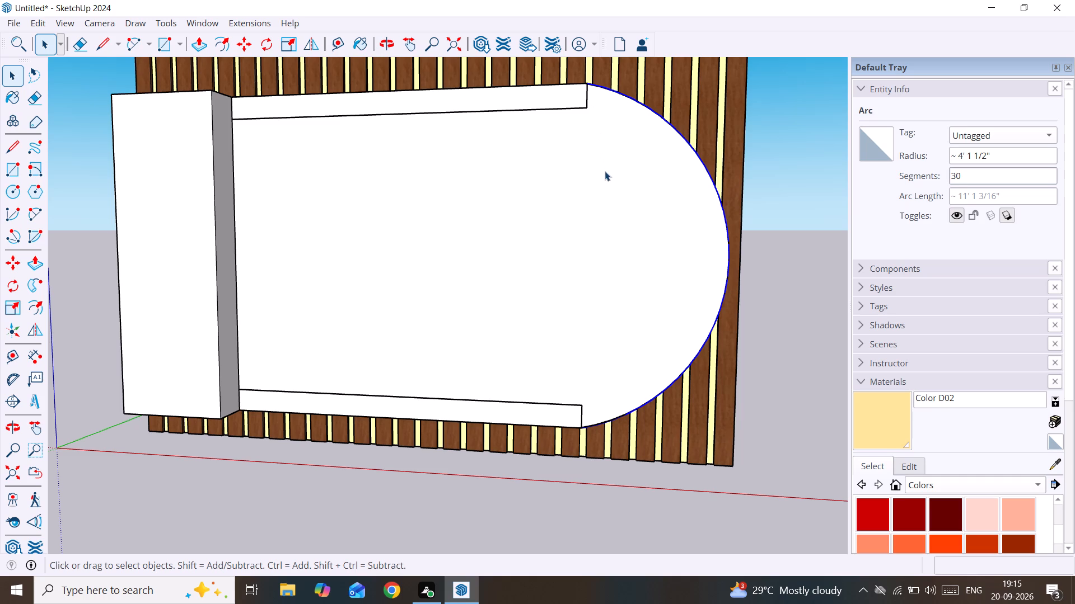
# Draw a second arc between the two strips' inner corners, with a bulge of about 2' 7 5/16".
pyautogui.press('a')
pyautogui.click(774, 166)
pyautogui.press('a')
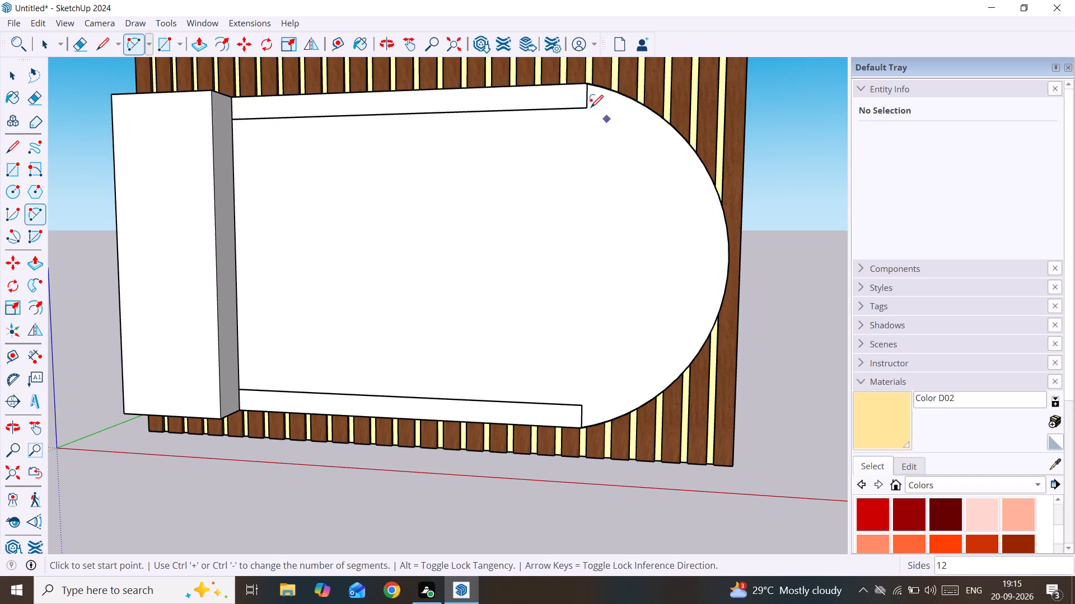
pyautogui.click(587, 108)
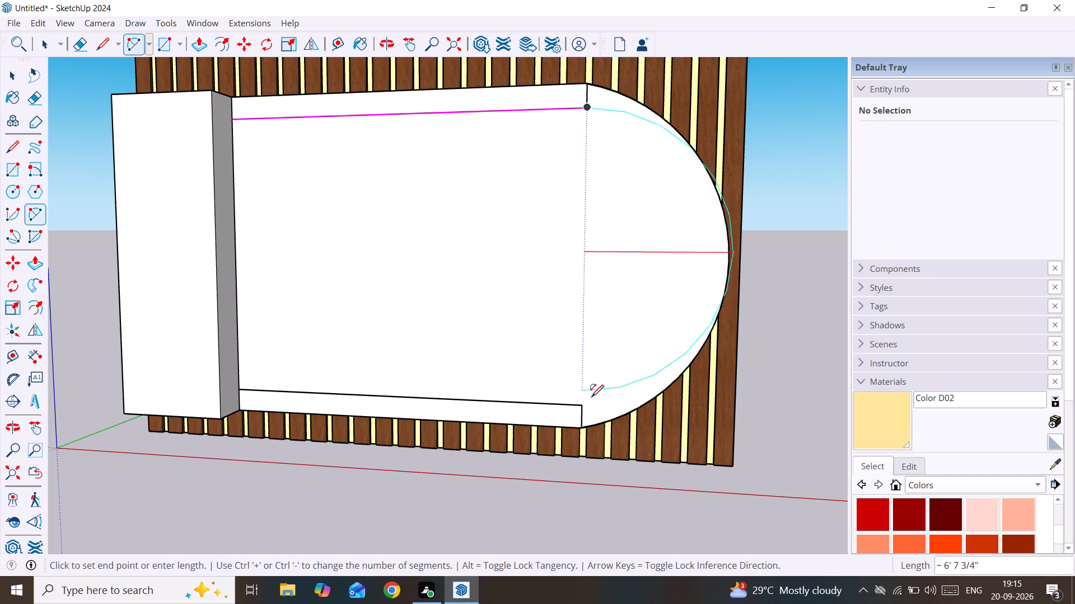
pyautogui.click(581, 404)
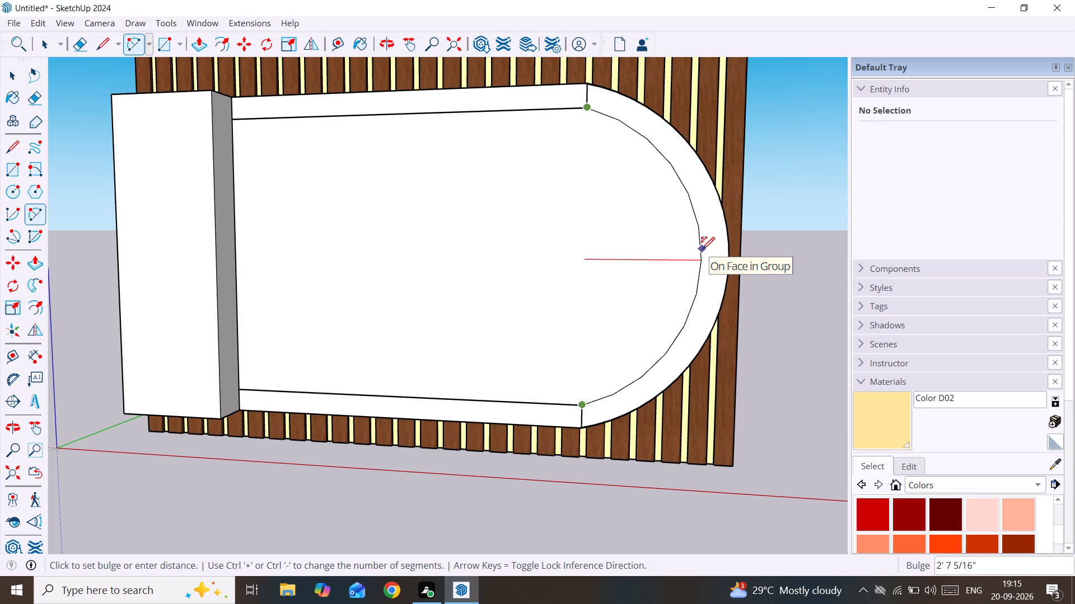
pyautogui.click(702, 249)
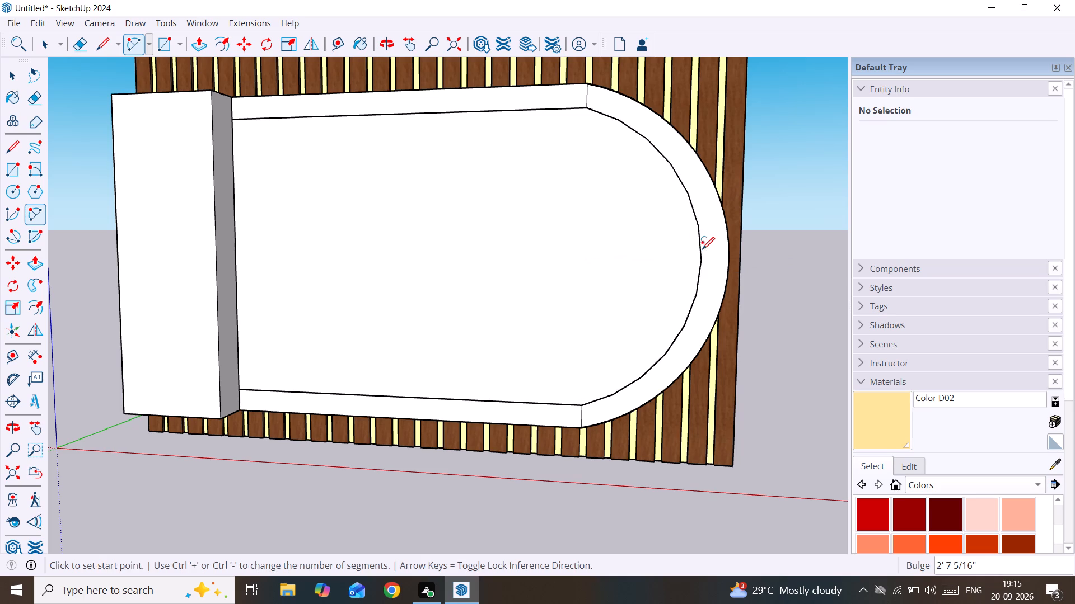
# Set the inner arc's number of segments to 30.
pyautogui.press('space')
pyautogui.click(700, 249)
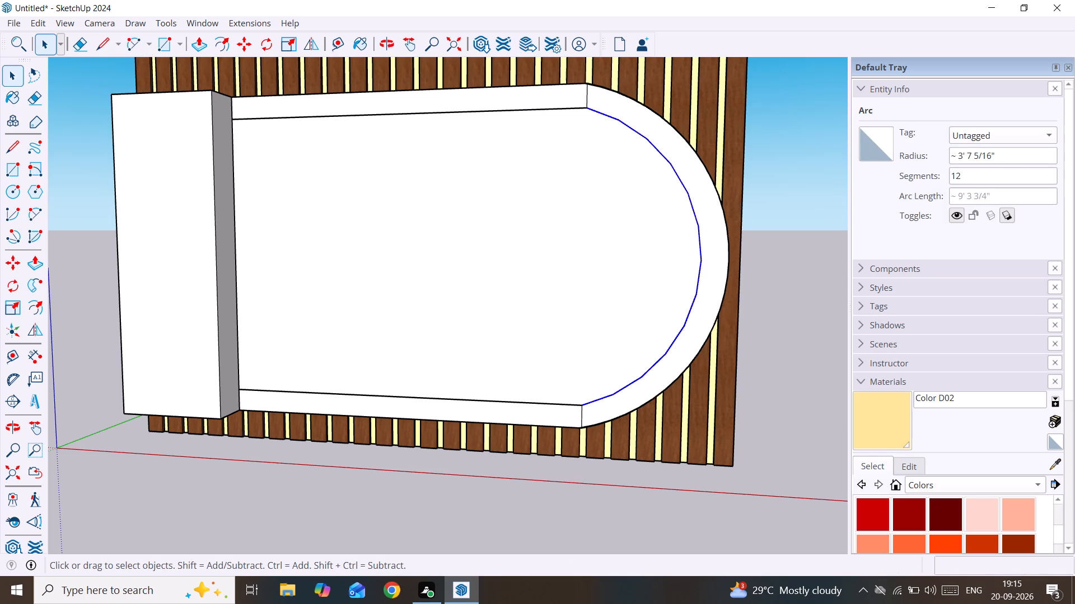
pyautogui.click(973, 178)
pyautogui.press('BackSpace')
pyautogui.press('BackSpace')
pyautogui.press('BackSpace')
pyautogui.press('BackSpace')
pyautogui.press('BackSpace')
pyautogui.press('BackSpace')
pyautogui.press('BackSpace')
pyautogui.press('BackSpace')
pyautogui.press('BackSpace')
pyautogui.press('BackSpace')
pyautogui.press('BackSpace')
pyautogui.press('BackSpace')
pyautogui.press('BackSpace')
pyautogui.press('BackSpace')
pyautogui.press('BackSpace')
pyautogui.press('BackSpace')
pyautogui.press('BackSpace')
pyautogui.write('30')
pyautogui.press('Return')
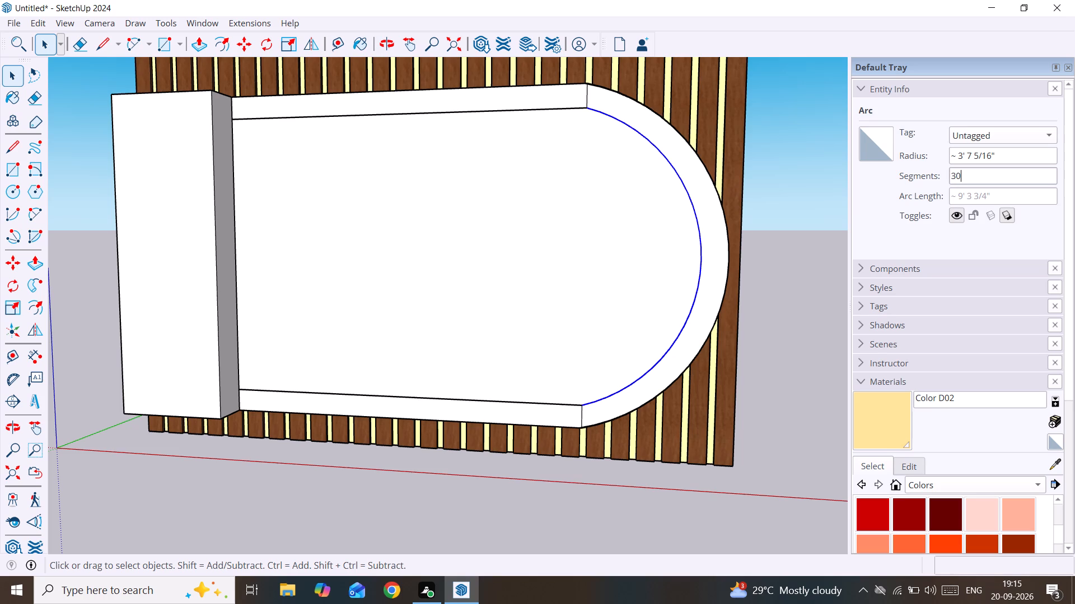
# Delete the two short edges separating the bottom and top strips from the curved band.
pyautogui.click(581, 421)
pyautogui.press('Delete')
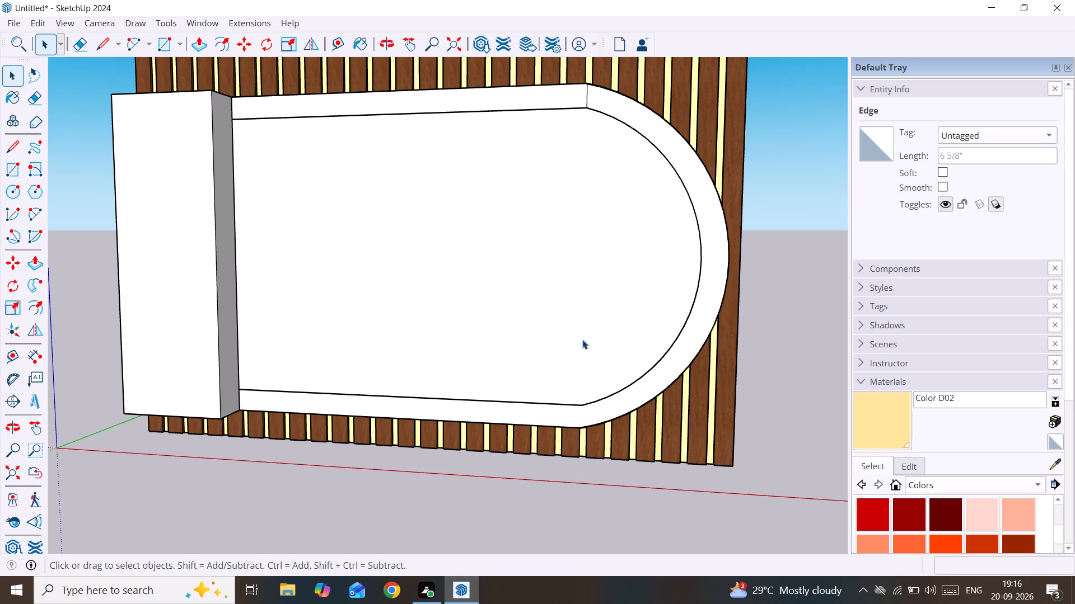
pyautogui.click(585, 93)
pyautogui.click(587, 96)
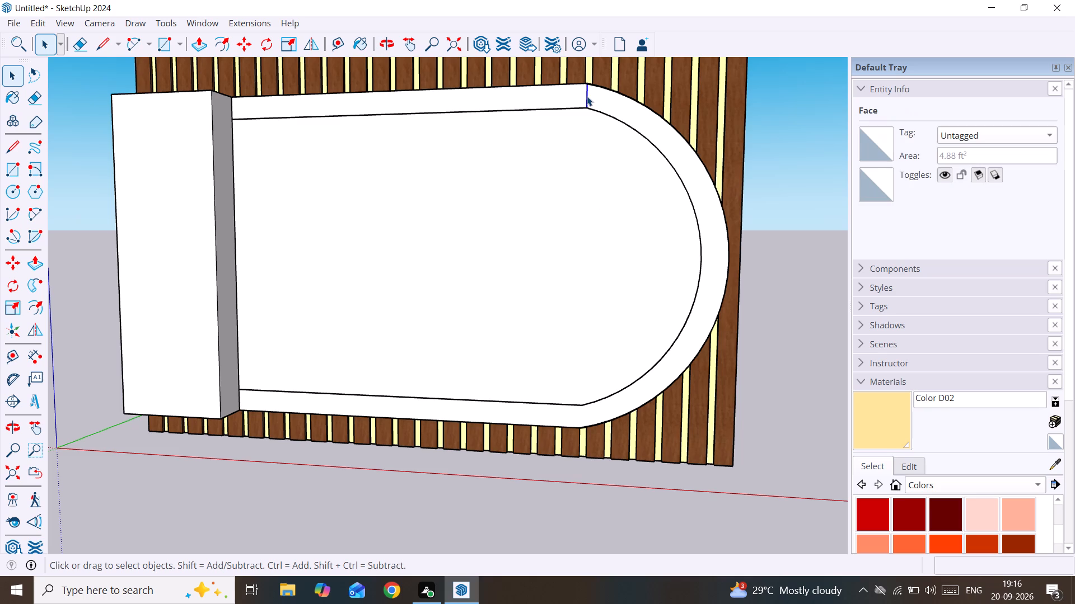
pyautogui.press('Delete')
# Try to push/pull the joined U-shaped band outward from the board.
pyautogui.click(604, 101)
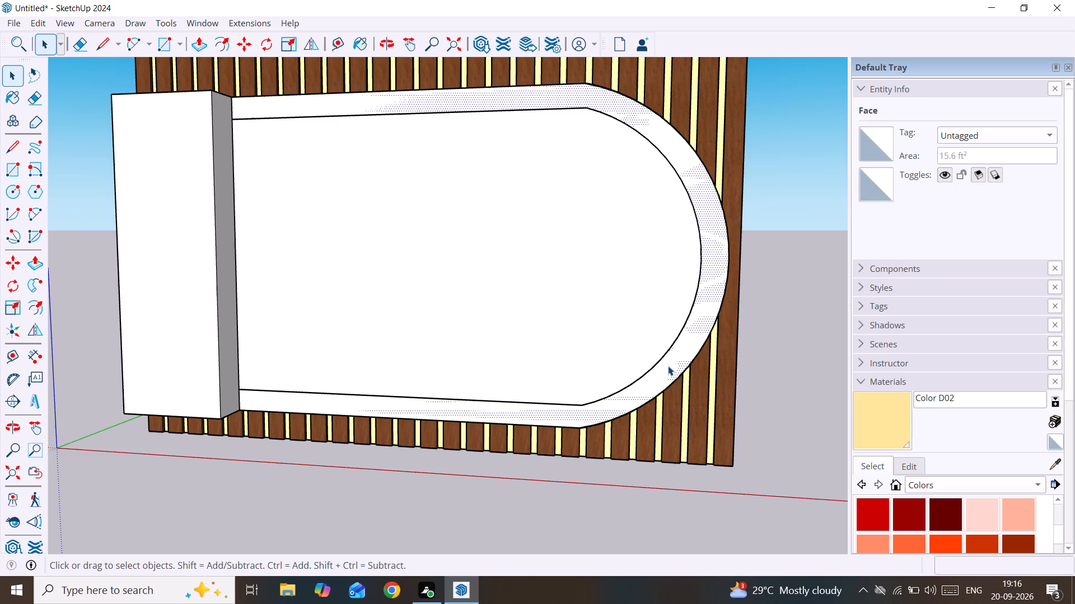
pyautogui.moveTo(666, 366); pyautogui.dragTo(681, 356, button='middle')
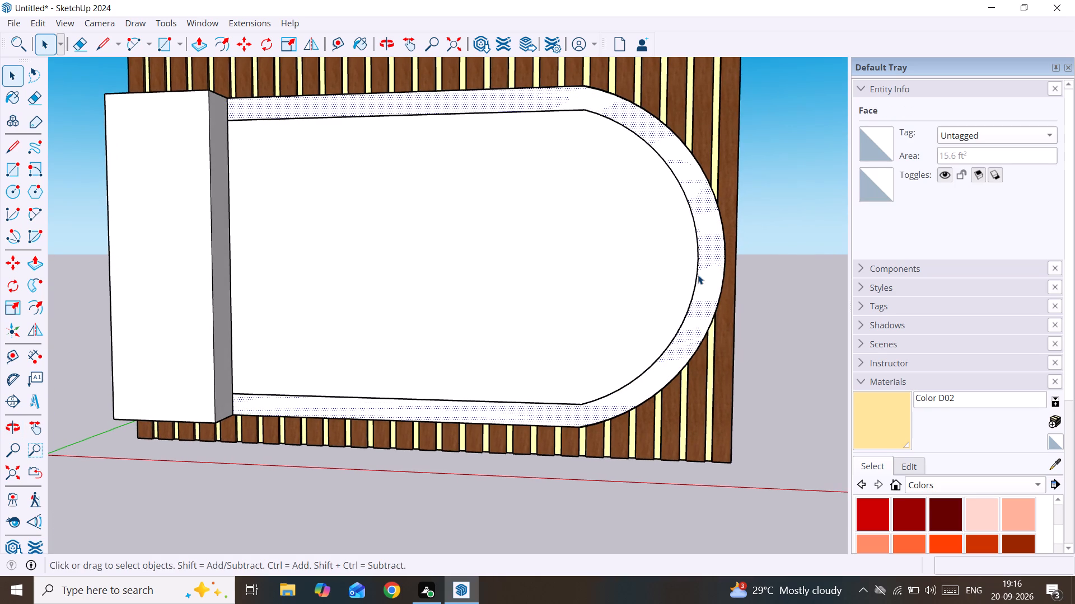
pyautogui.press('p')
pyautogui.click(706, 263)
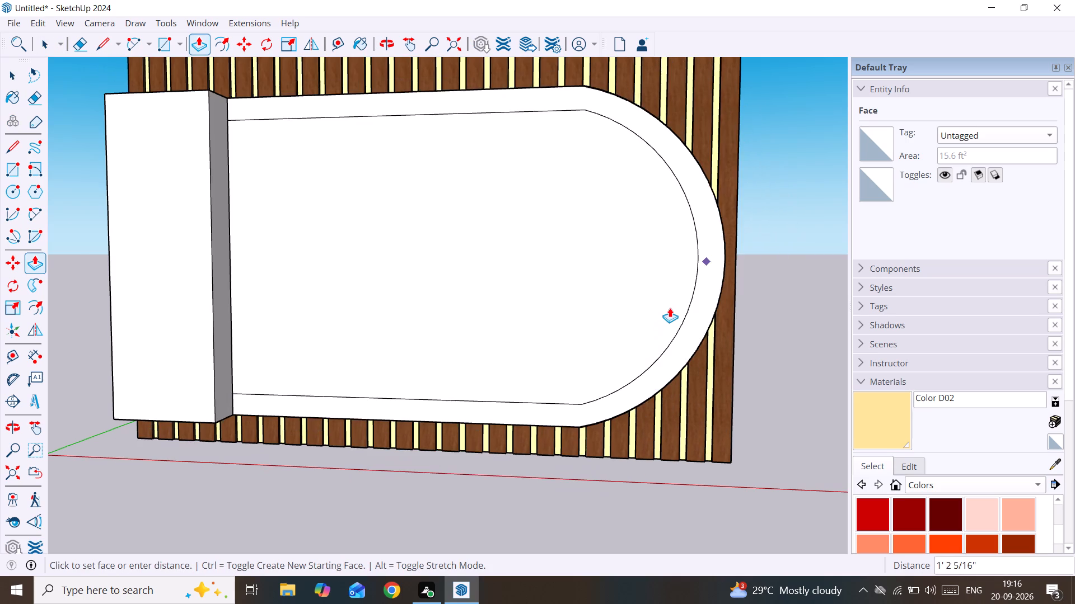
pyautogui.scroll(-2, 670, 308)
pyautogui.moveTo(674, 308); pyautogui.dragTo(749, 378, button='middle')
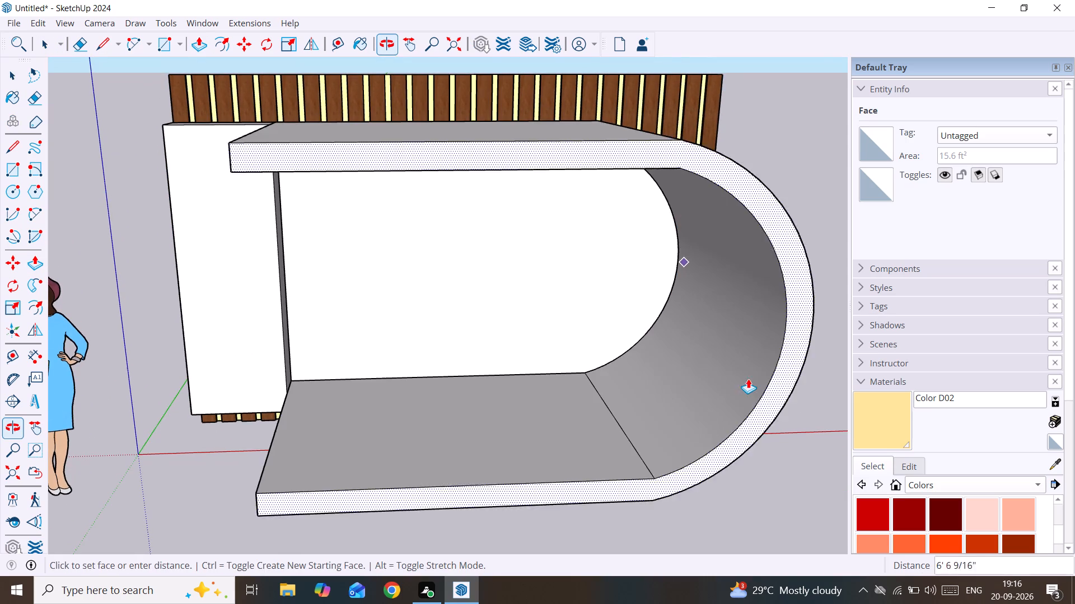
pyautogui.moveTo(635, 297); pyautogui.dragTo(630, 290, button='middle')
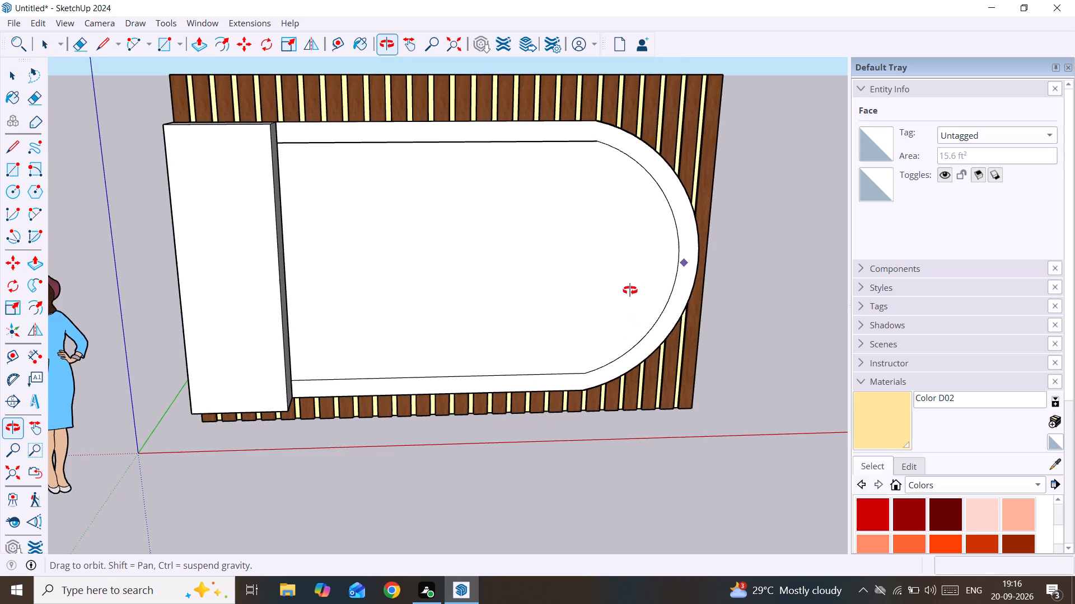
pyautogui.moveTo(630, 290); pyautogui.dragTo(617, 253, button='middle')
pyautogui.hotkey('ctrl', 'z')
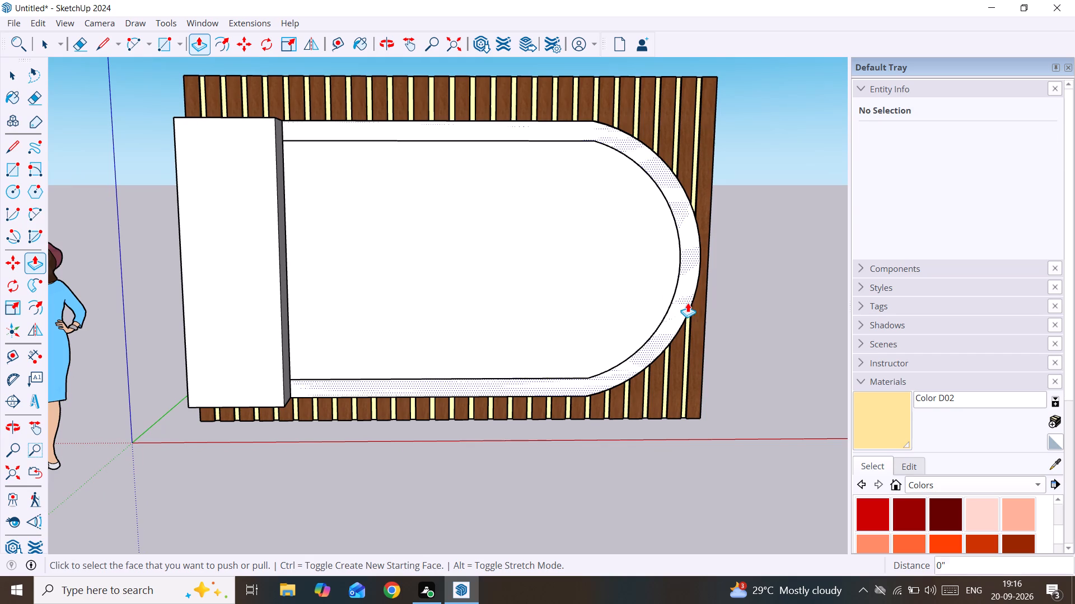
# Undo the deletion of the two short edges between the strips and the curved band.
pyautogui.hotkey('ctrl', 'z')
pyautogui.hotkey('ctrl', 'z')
# Delete the short edge between the top strip and curved band, and the bottom strip's long inner edge.
pyautogui.press('space')
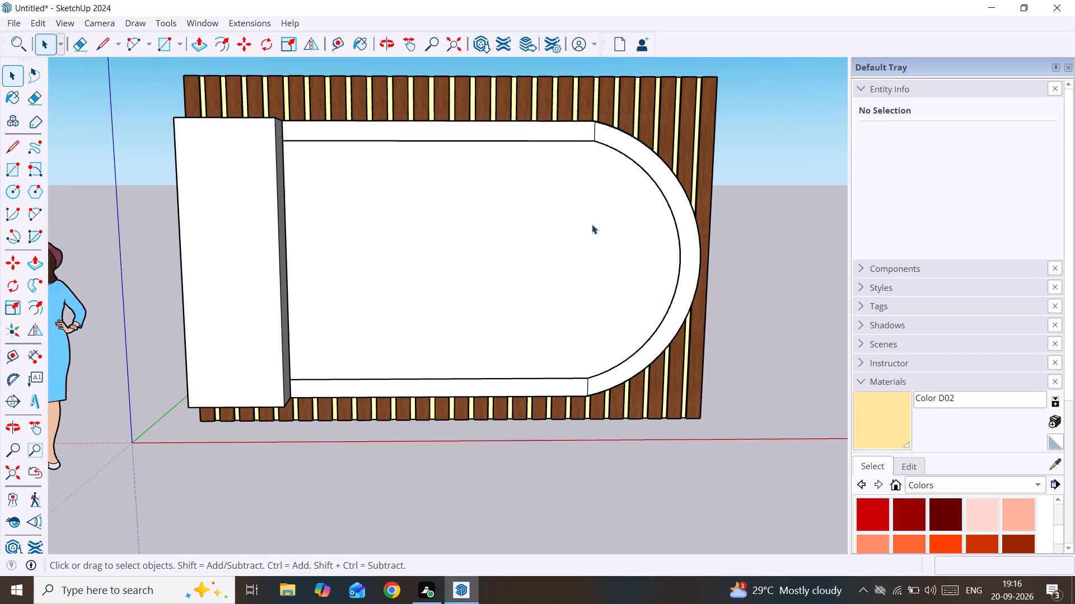
pyautogui.click(593, 132)
pyautogui.click(593, 130)
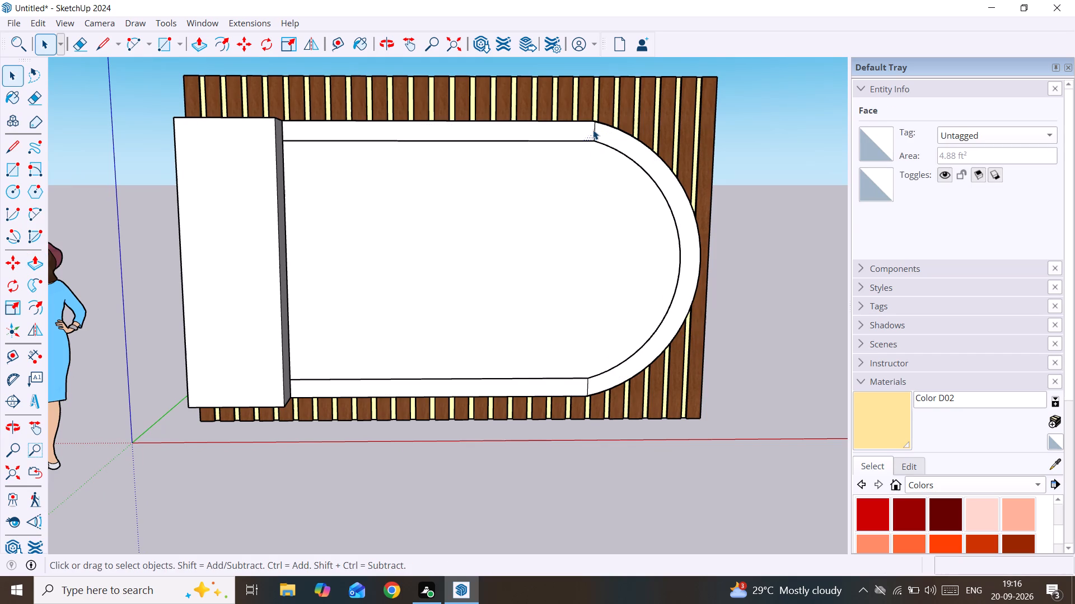
pyautogui.click(593, 130)
pyautogui.click(594, 130)
pyautogui.press('Delete')
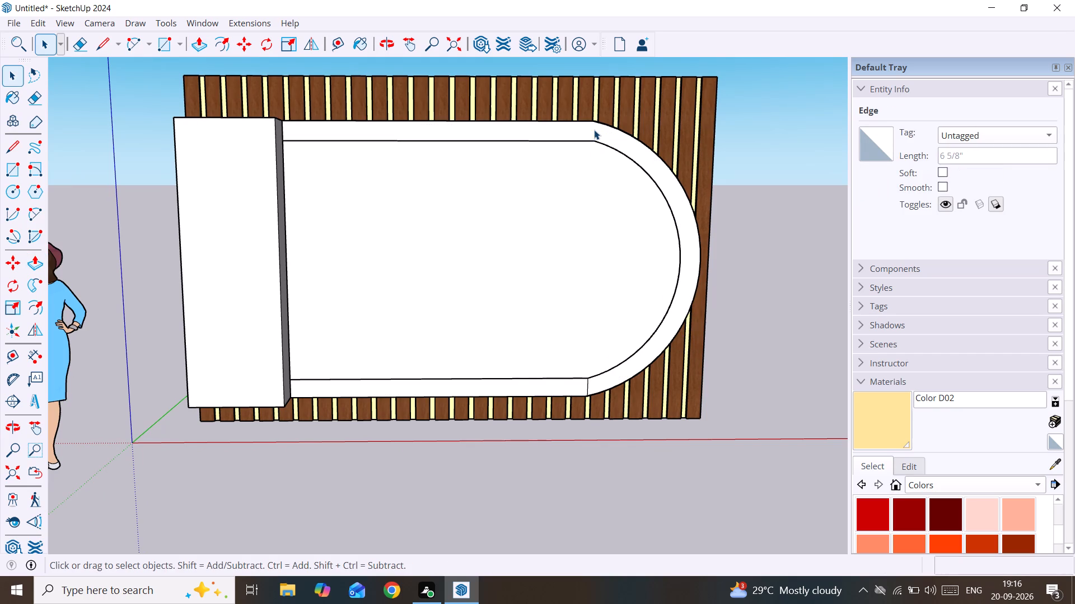
pyautogui.click(338, 379)
pyautogui.press('Delete')
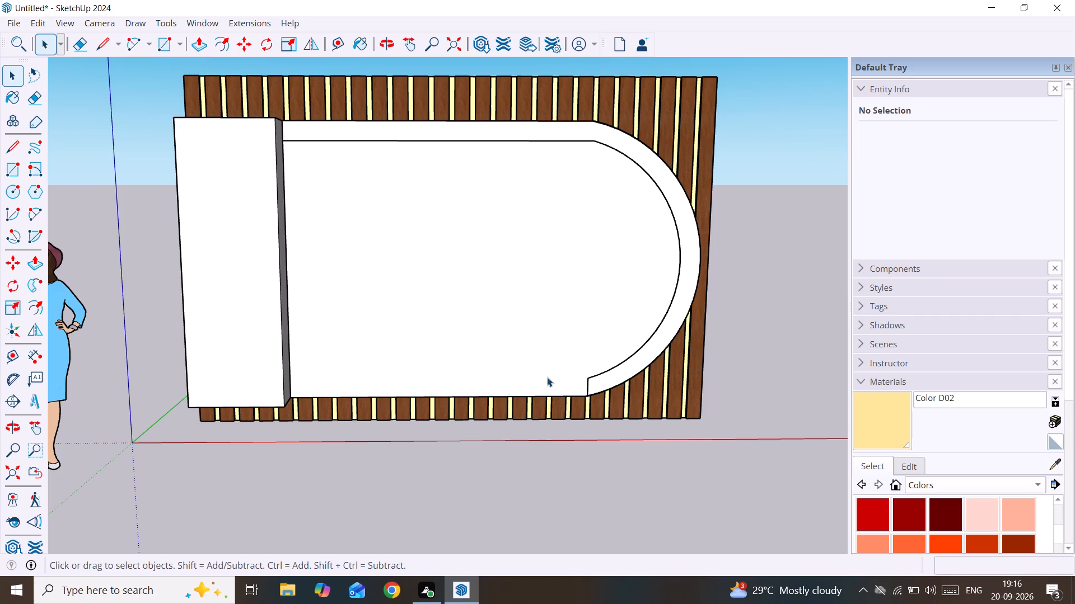
# Push/pull the band along the board's top and curve outward by about 5 5/8".
pyautogui.press('p')
pyautogui.click(610, 373)
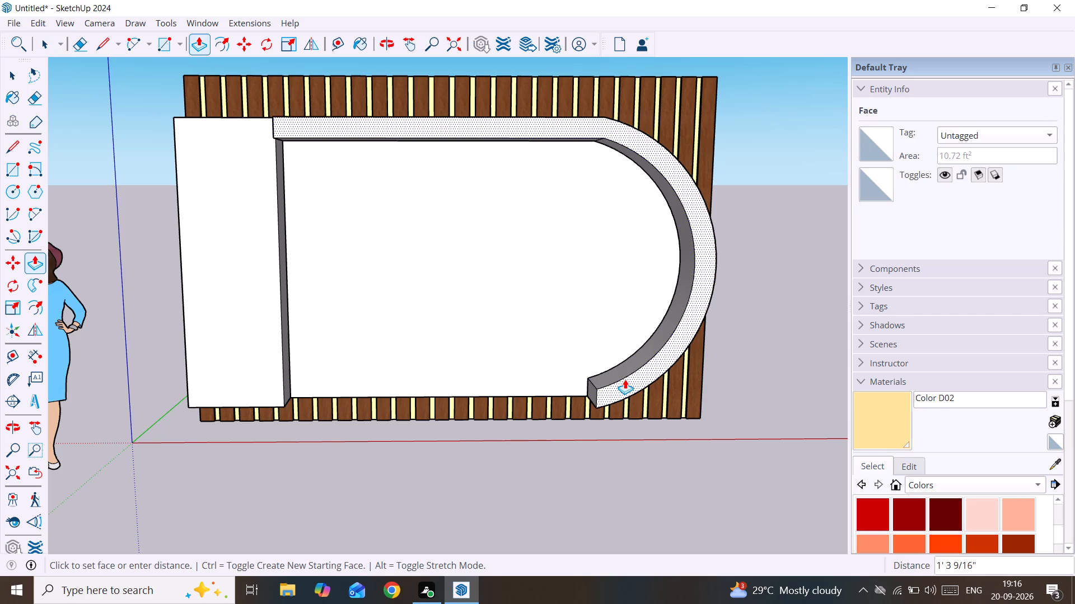
pyautogui.moveTo(626, 380); pyautogui.dragTo(723, 204, button='middle')
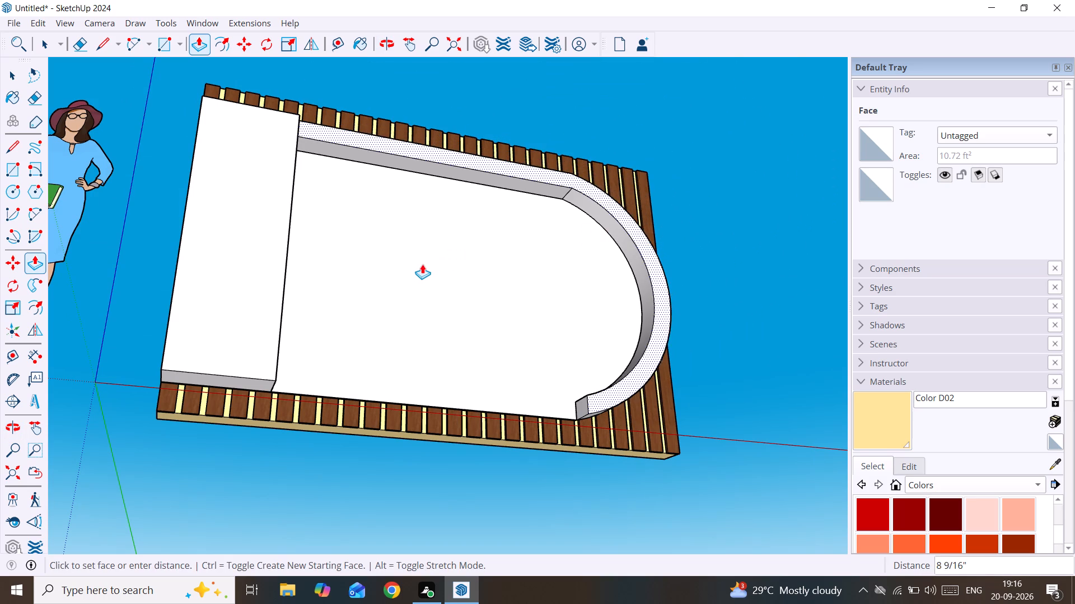
pyautogui.moveTo(422, 265); pyautogui.dragTo(267, 280, button='middle')
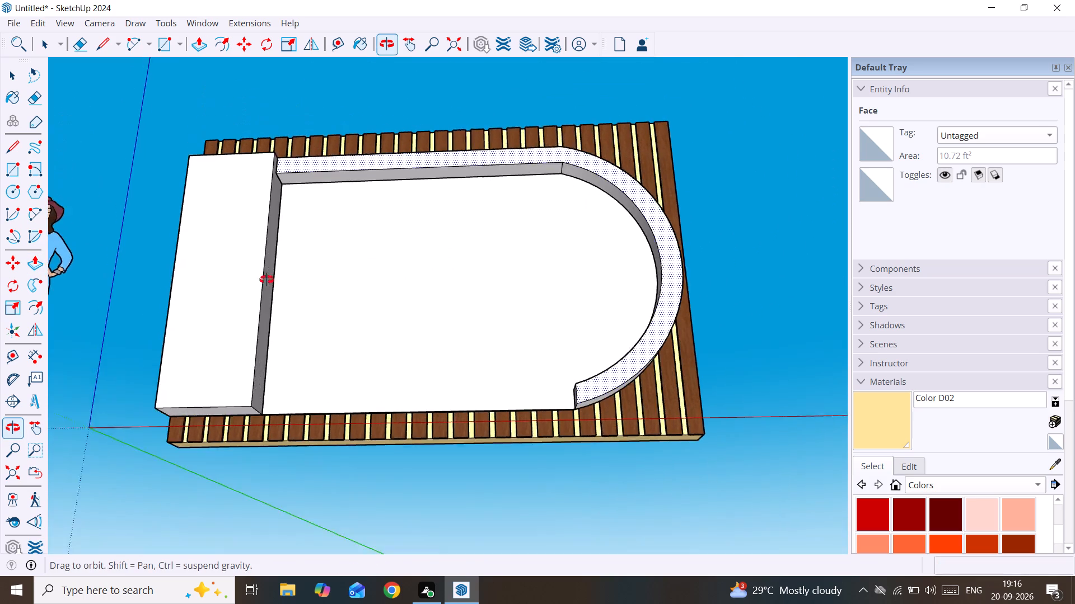
pyautogui.moveTo(267, 280); pyautogui.dragTo(223, 284, button='middle')
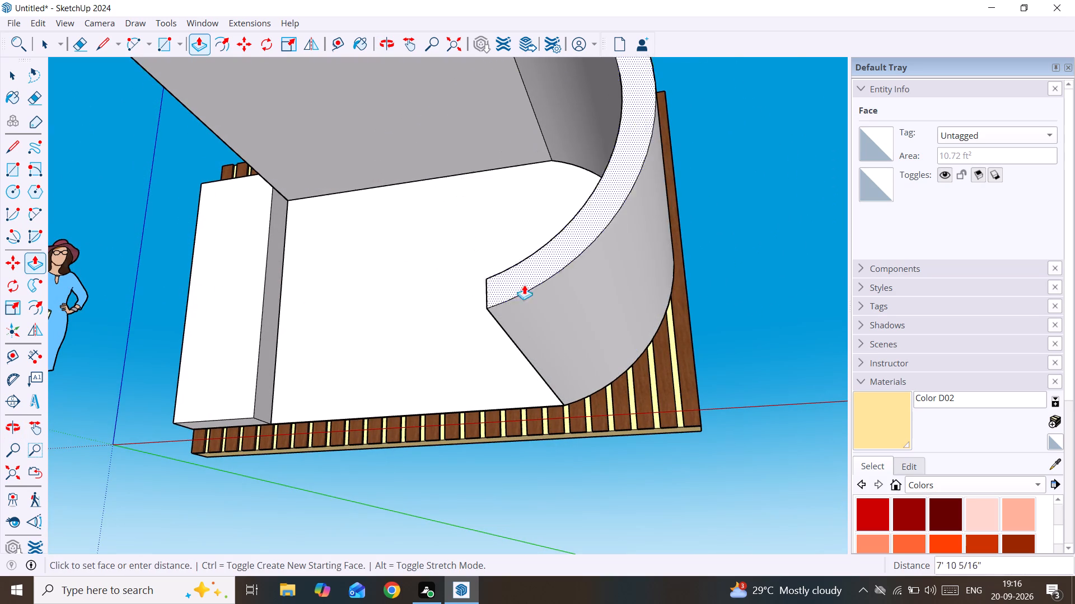
pyautogui.scroll(-1, 513, 325)
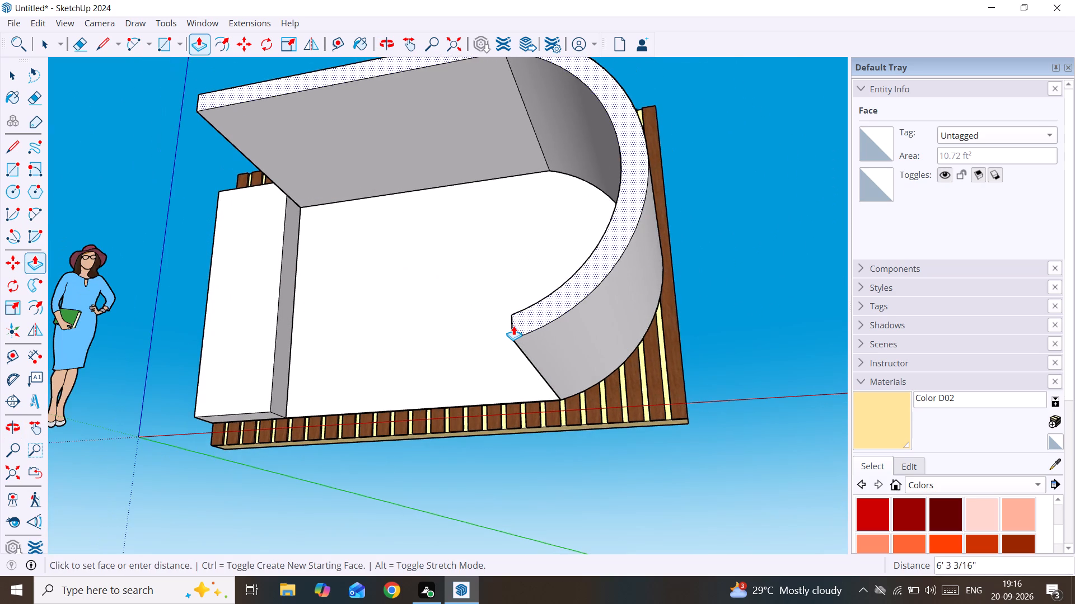
pyautogui.moveTo(513, 327); pyautogui.dragTo(429, 478, button='middle')
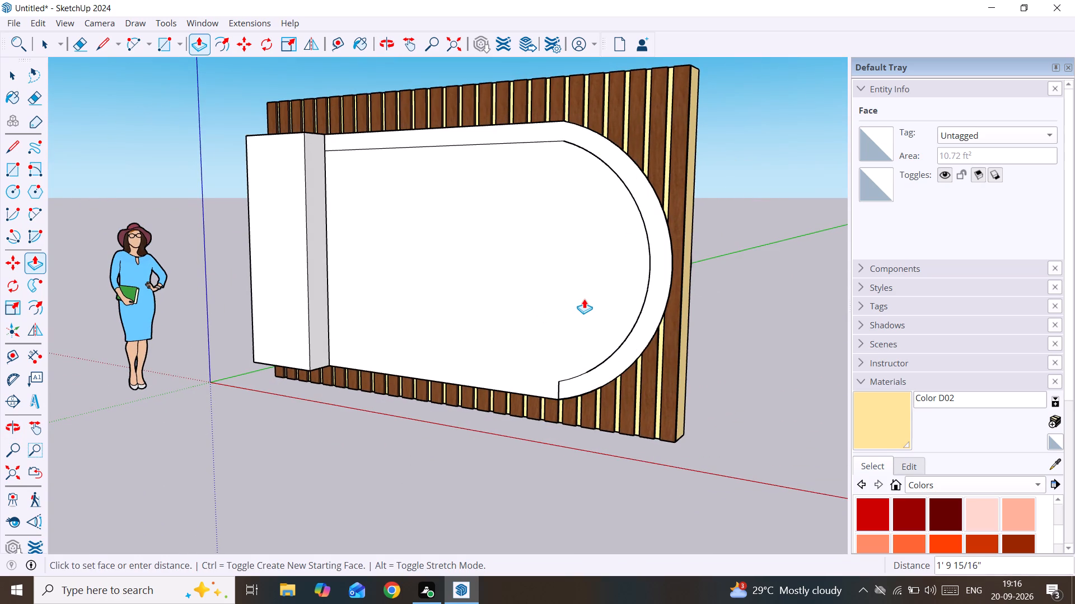
pyautogui.scroll(2, 573, 297)
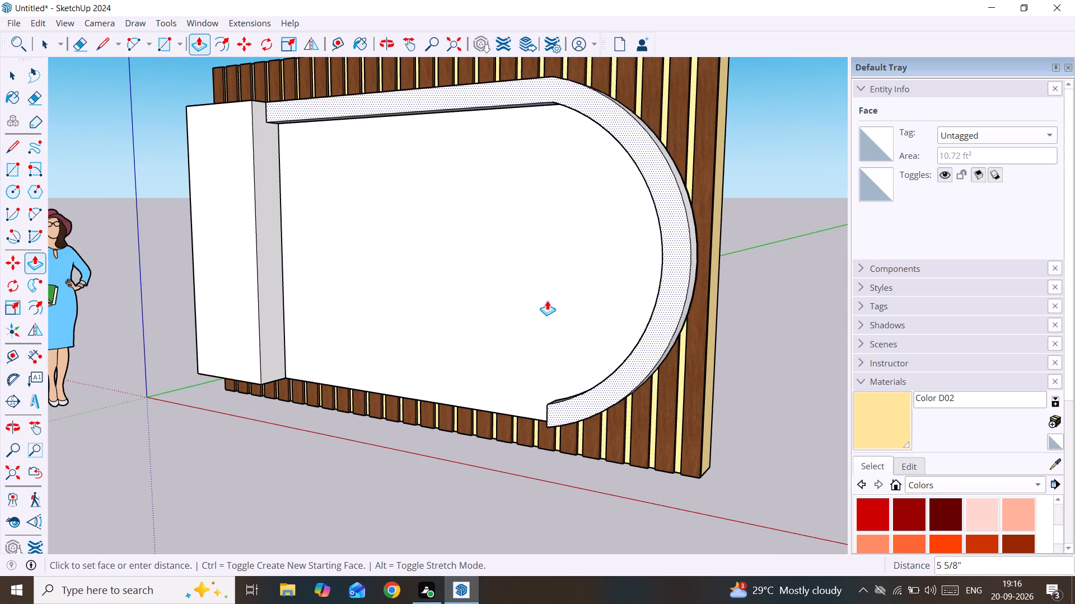
pyautogui.click(547, 300)
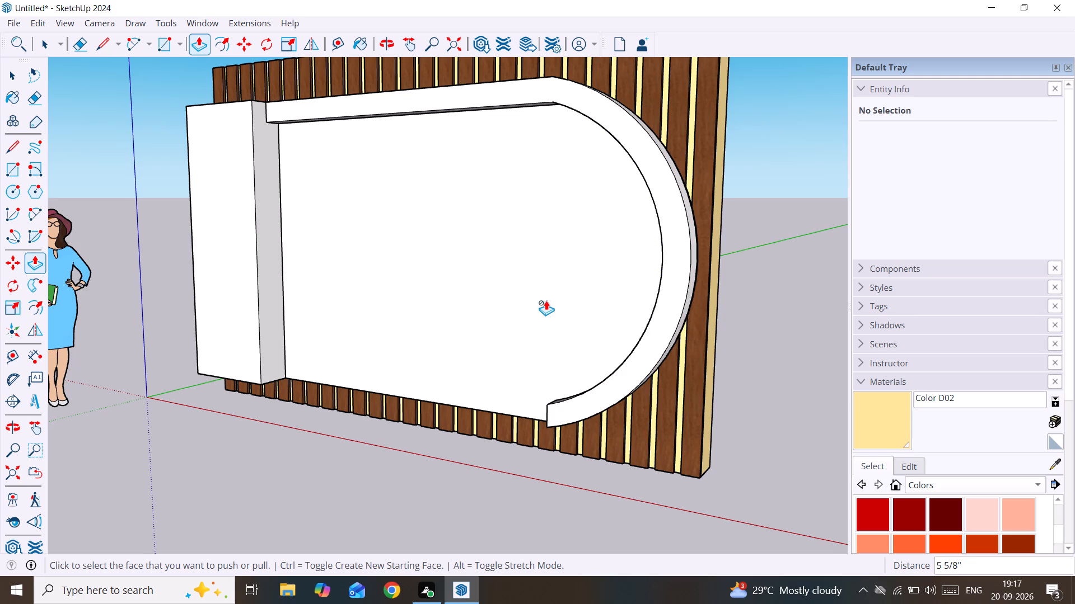
pyautogui.press('space')
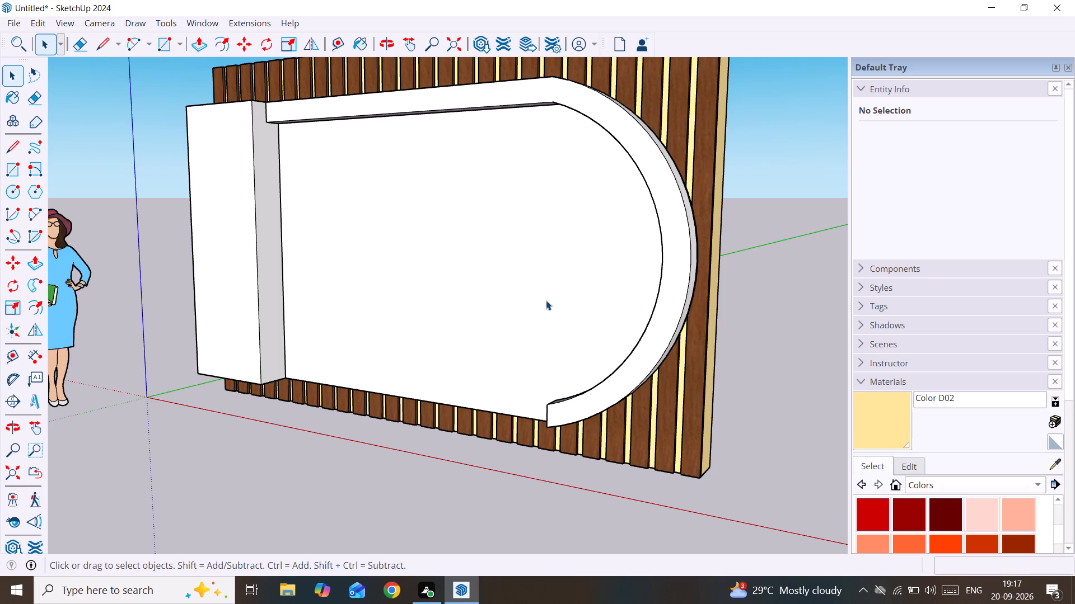
# Inside the projecting block's group, push/pull its bottom face upward by about 3' 1" to shorten the block, and leave the group.
pyautogui.scroll(-2, 409, 279)
pyautogui.moveTo(401, 269); pyautogui.dragTo(667, 266, button='middle')
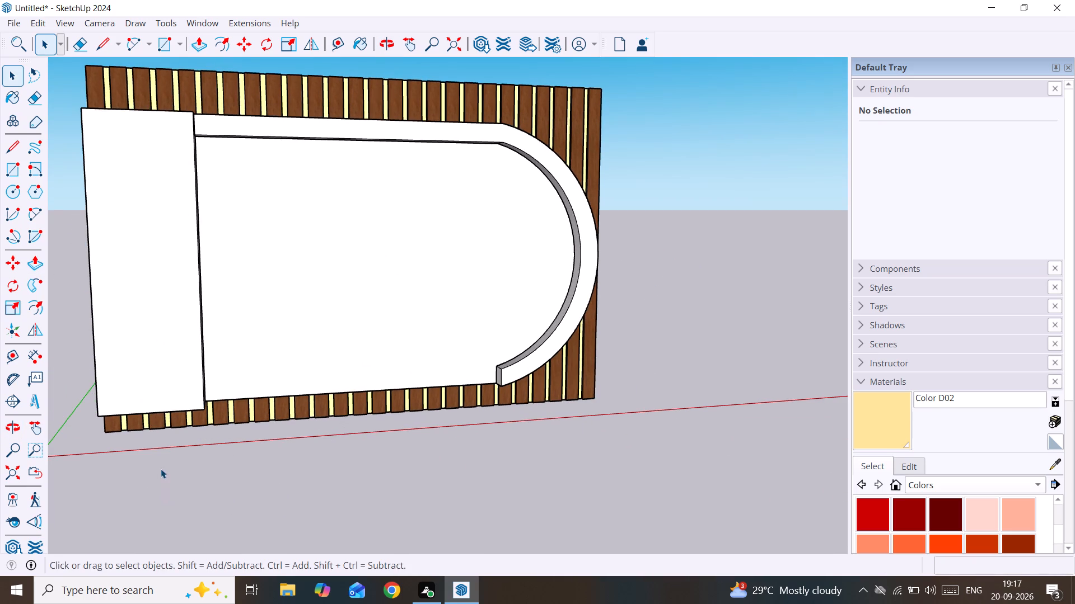
pyautogui.moveTo(161, 468); pyautogui.dragTo(243, 228, button='middle')
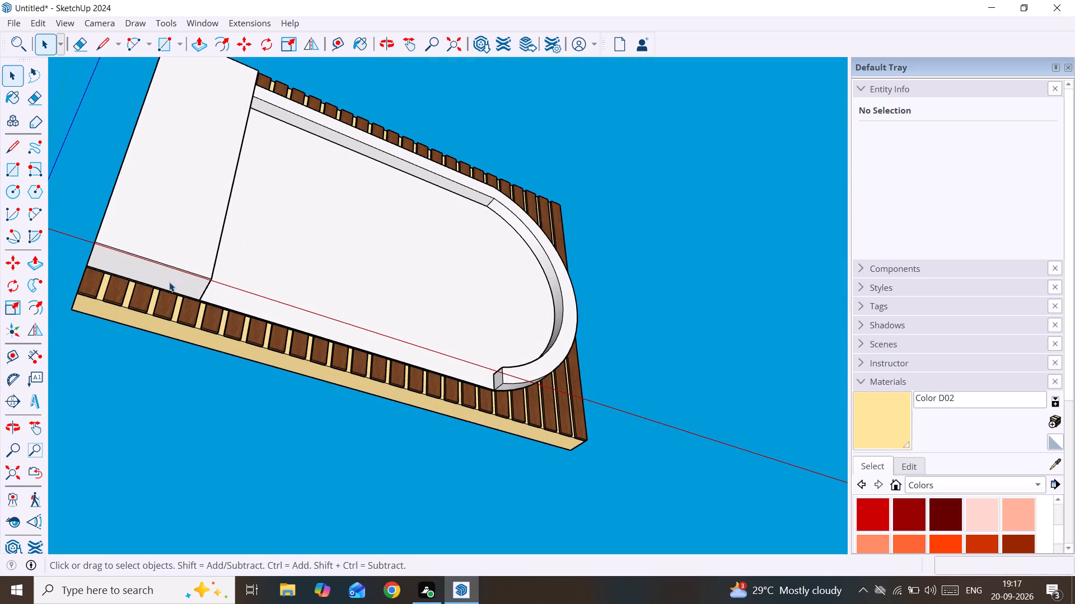
pyautogui.click(179, 271)
pyautogui.doubleClick(179, 271)
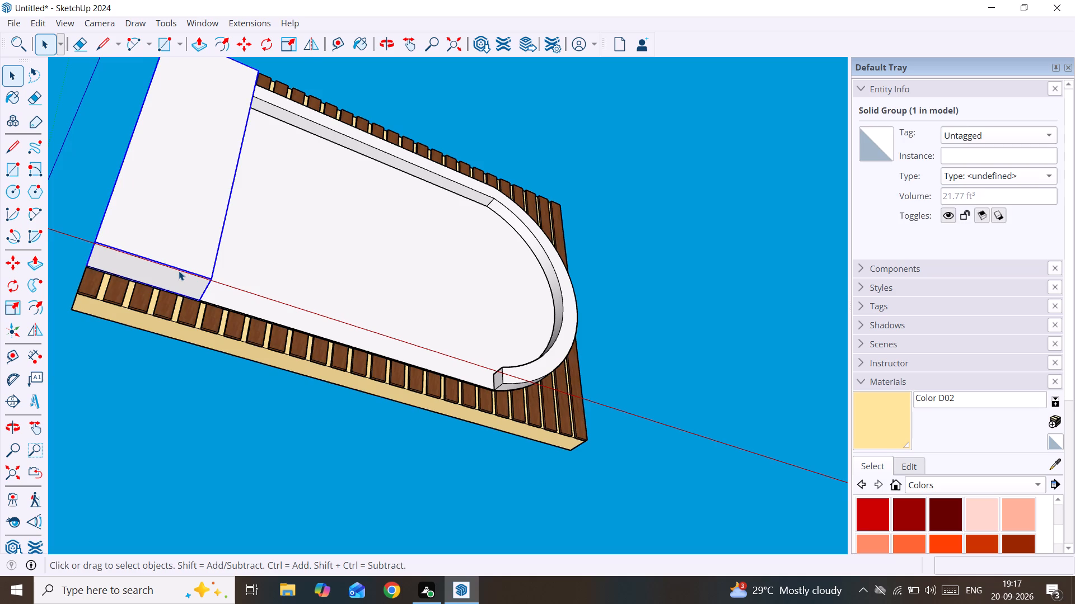
pyautogui.press('p')
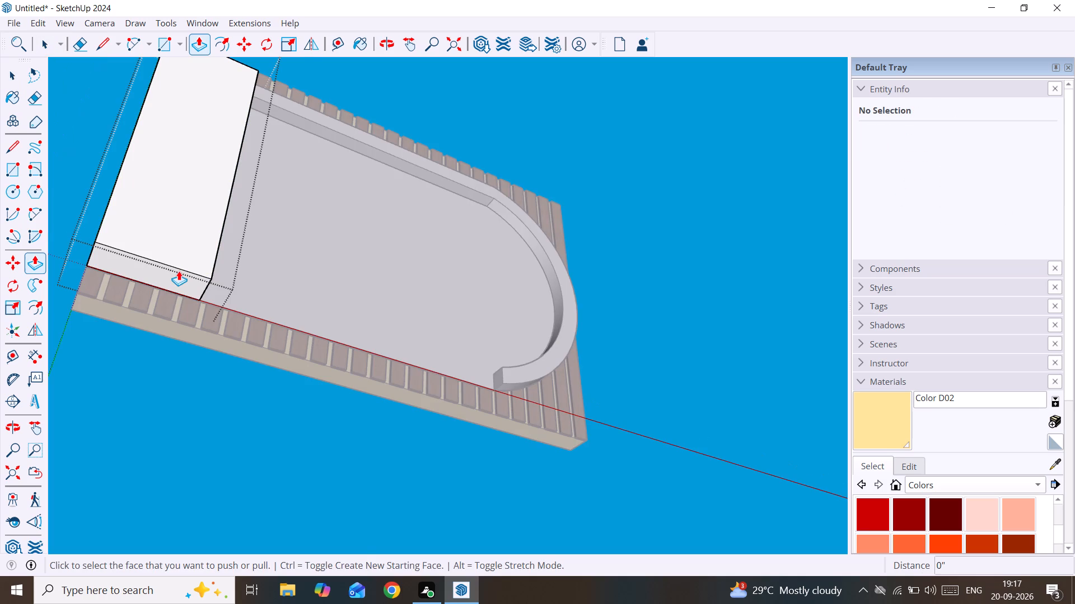
pyautogui.click(197, 285)
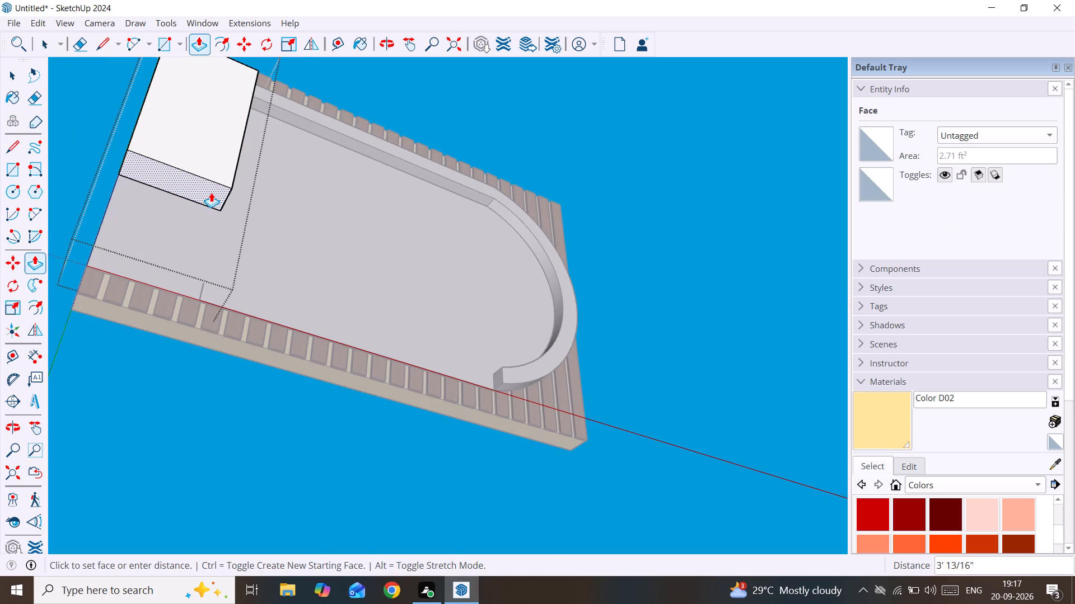
pyautogui.click(211, 192)
pyautogui.scroll(-5, 358, 169)
pyautogui.moveTo(517, 135); pyautogui.dragTo(494, 316, button='middle')
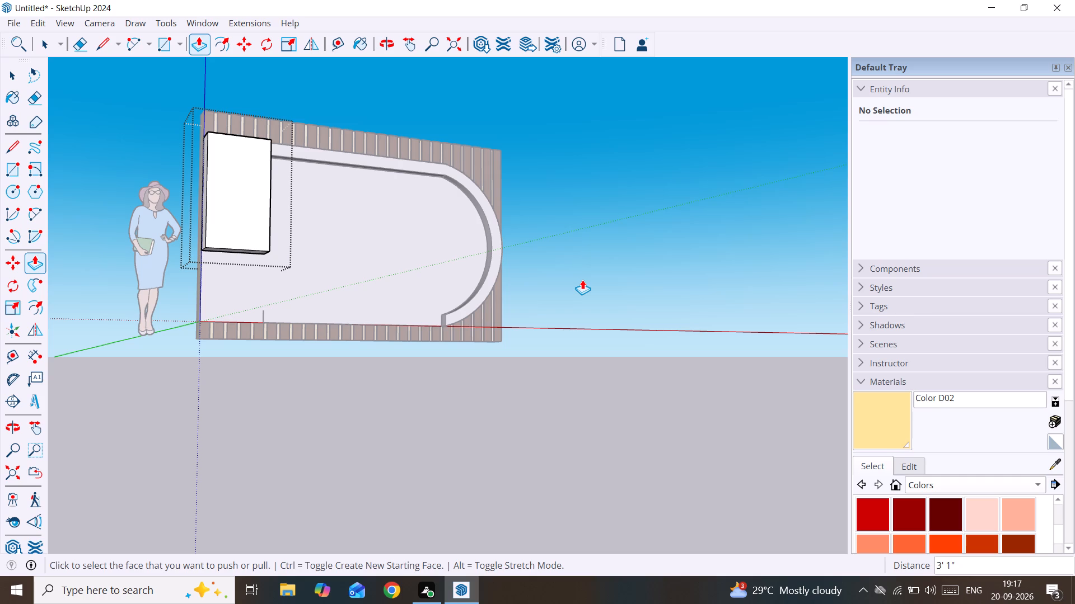
pyautogui.press('space')
pyautogui.moveTo(584, 280); pyautogui.dragTo(586, 285)
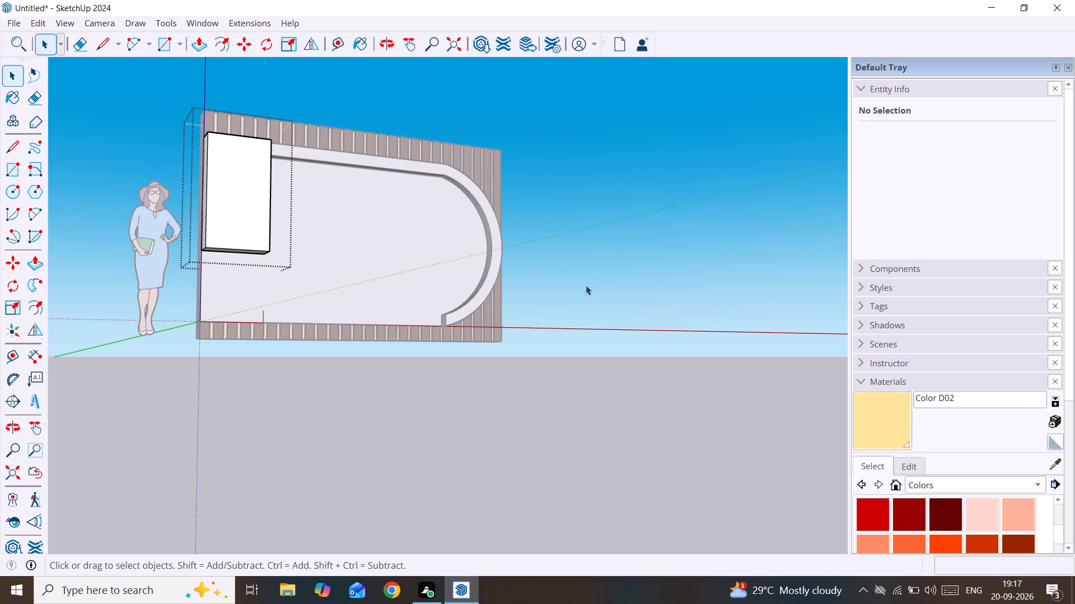
pyautogui.press('space')
pyautogui.click(586, 285)
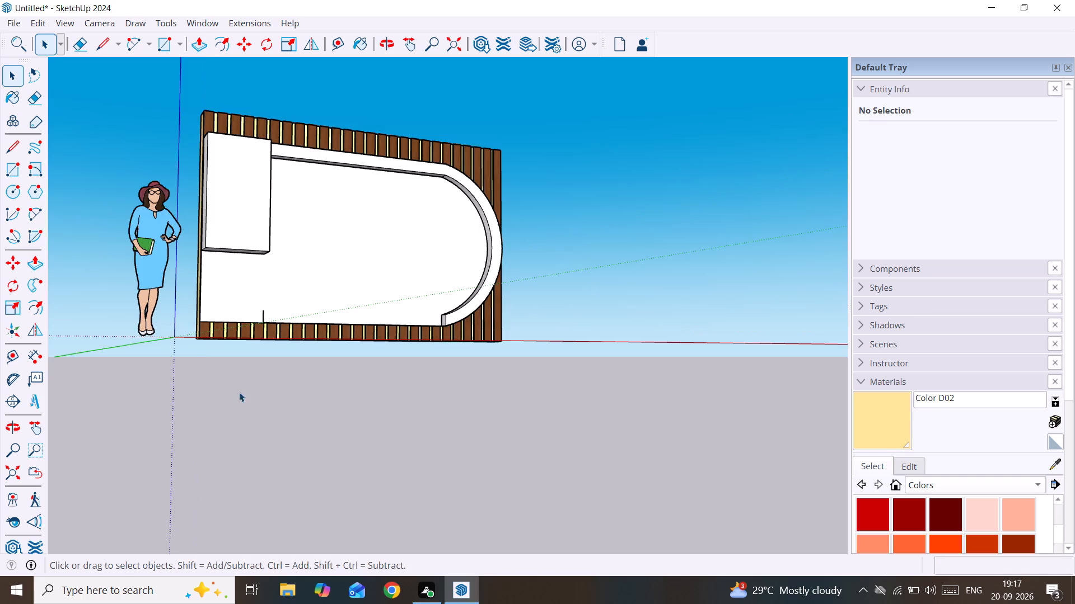
# Delete the stray short vertical line at the board's bottom edge below the shortened block.
pyautogui.scroll(1, 231, 346)
pyautogui.moveTo(281, 304); pyautogui.dragTo(237, 336)
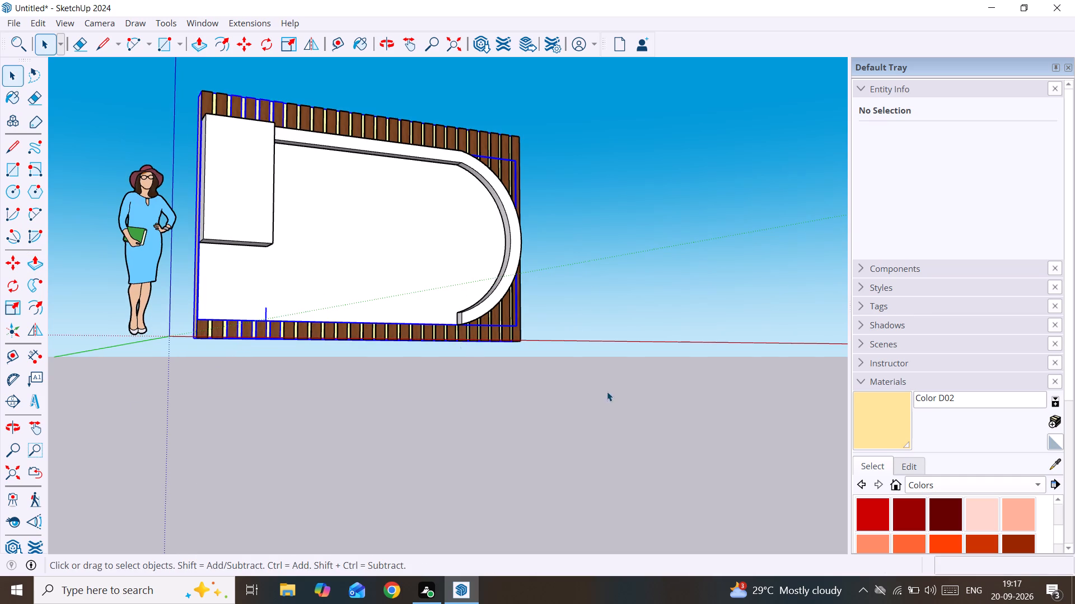
pyautogui.click(590, 422)
pyautogui.moveTo(249, 306); pyautogui.dragTo(291, 334)
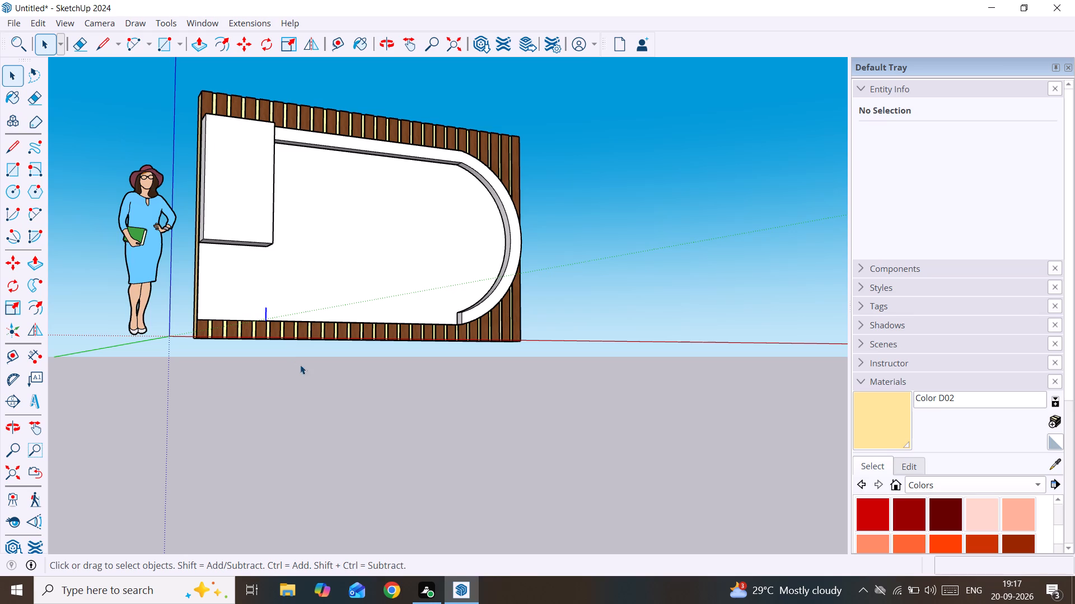
pyautogui.press('Delete')
# Draw a rectangle about 11' 10 5/16" by 1' 8 13/16" along the board's bottom edge, from its straight-end corner to the band's lower end.
pyautogui.press('r')
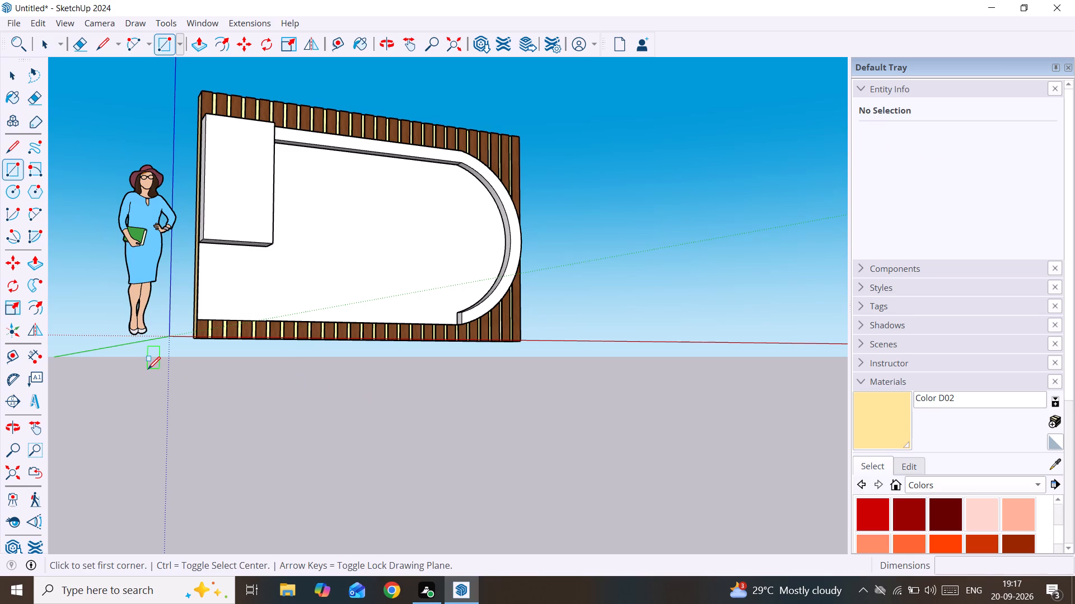
pyautogui.click(197, 320)
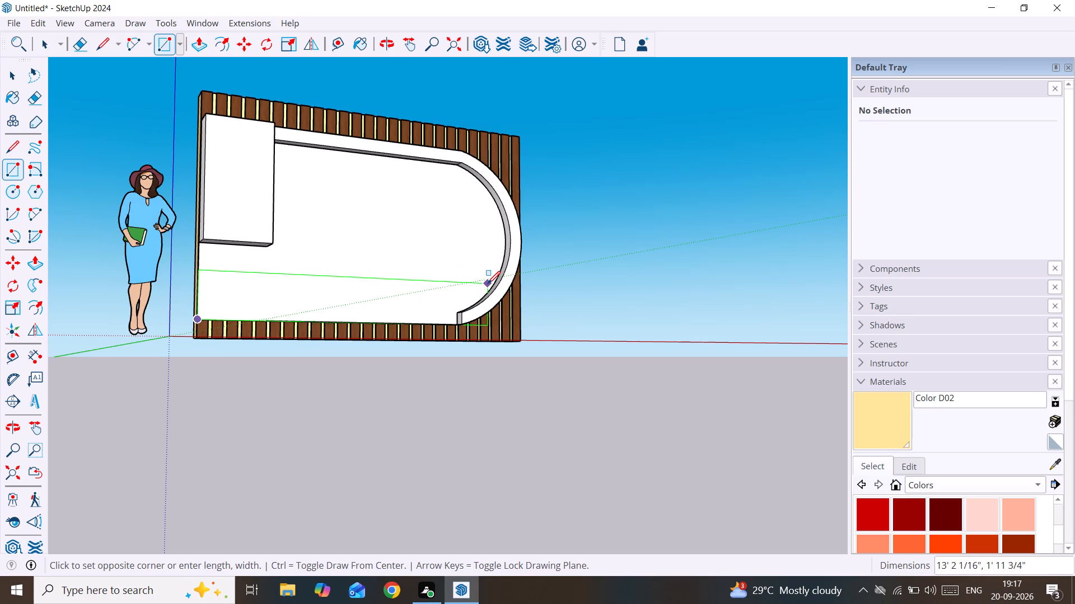
pyautogui.moveTo(483, 283); pyautogui.dragTo(425, 273, button='middle')
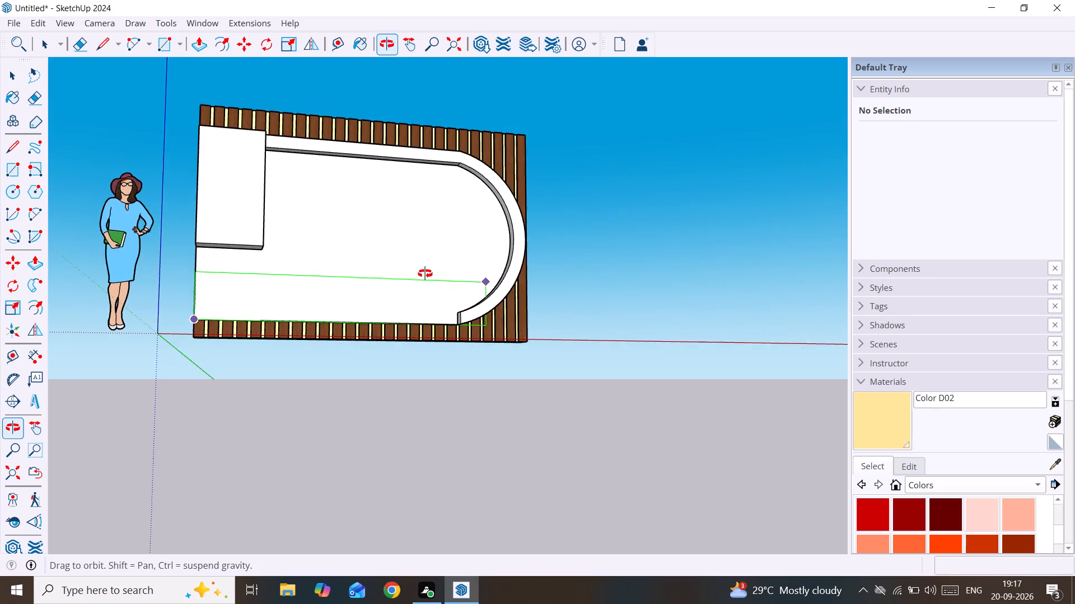
pyautogui.moveTo(425, 273); pyautogui.dragTo(411, 270, button='middle')
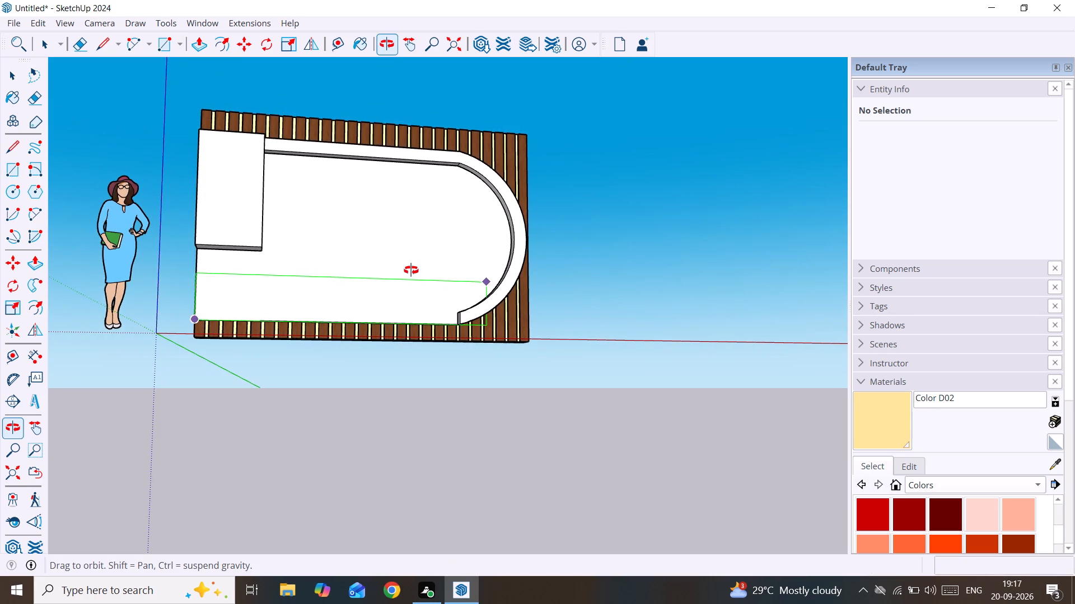
pyautogui.moveTo(411, 270); pyautogui.dragTo(412, 270, button='middle')
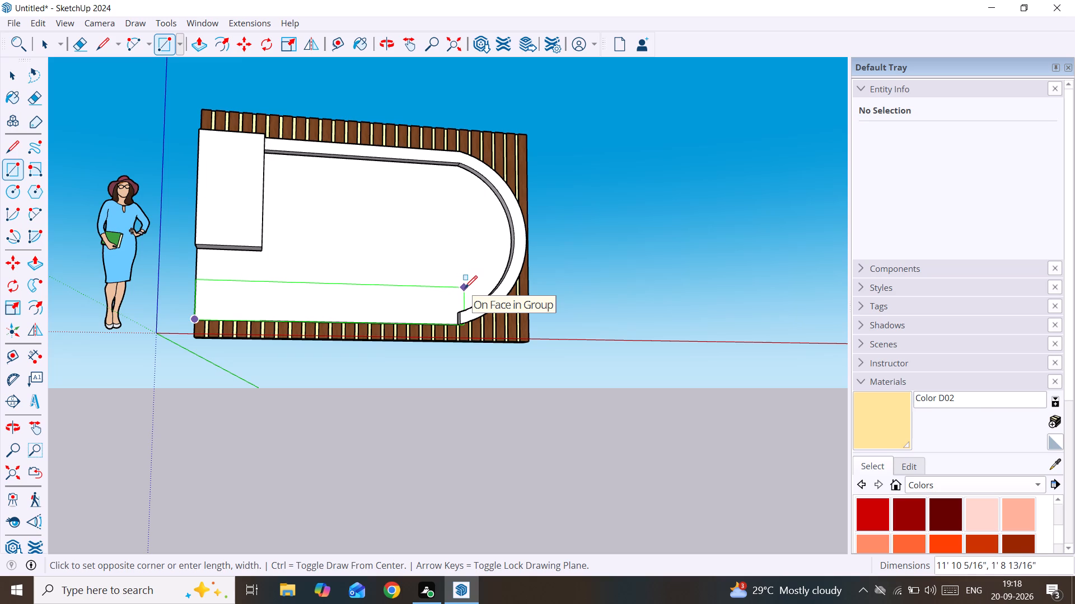
pyautogui.click(465, 288)
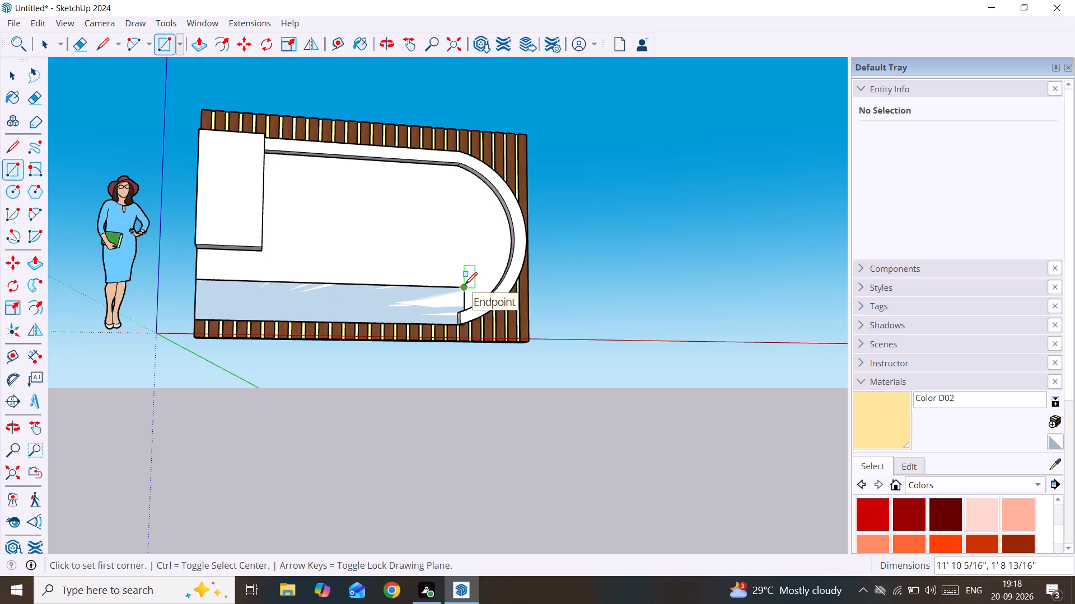
pyautogui.press('space')
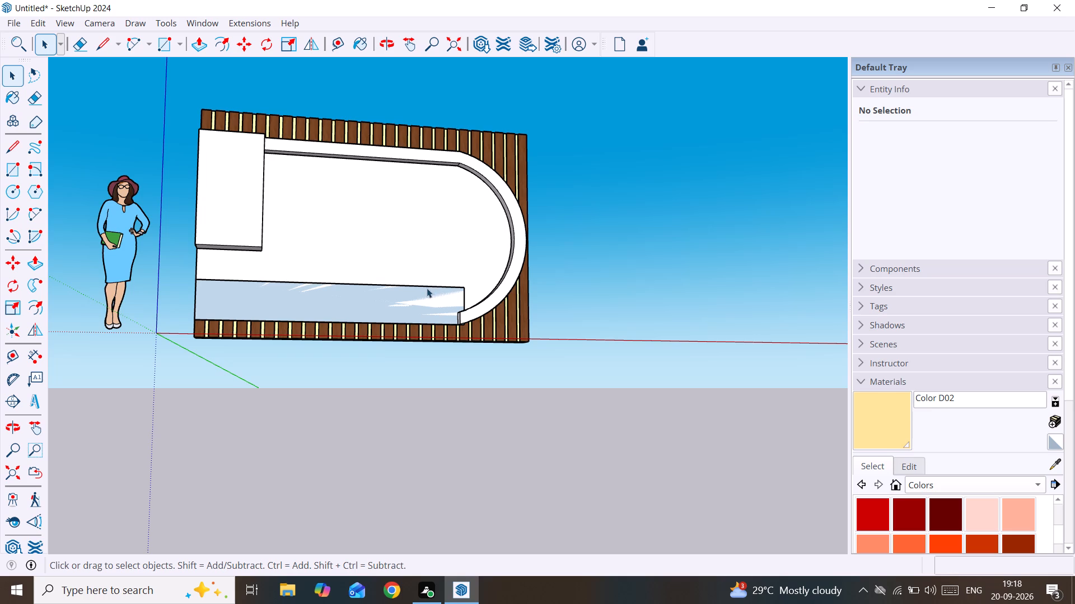
# Make a group of the new bottom rectangle's face and its edges.
pyautogui.doubleClick(398, 298)
pyautogui.rightClick(398, 299)
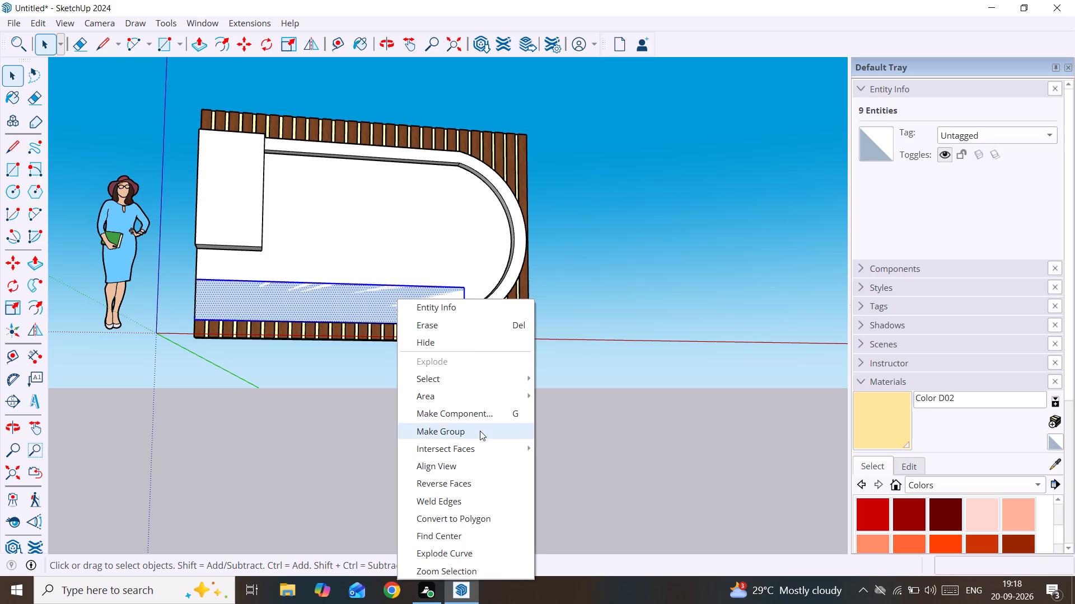
pyautogui.click(480, 431)
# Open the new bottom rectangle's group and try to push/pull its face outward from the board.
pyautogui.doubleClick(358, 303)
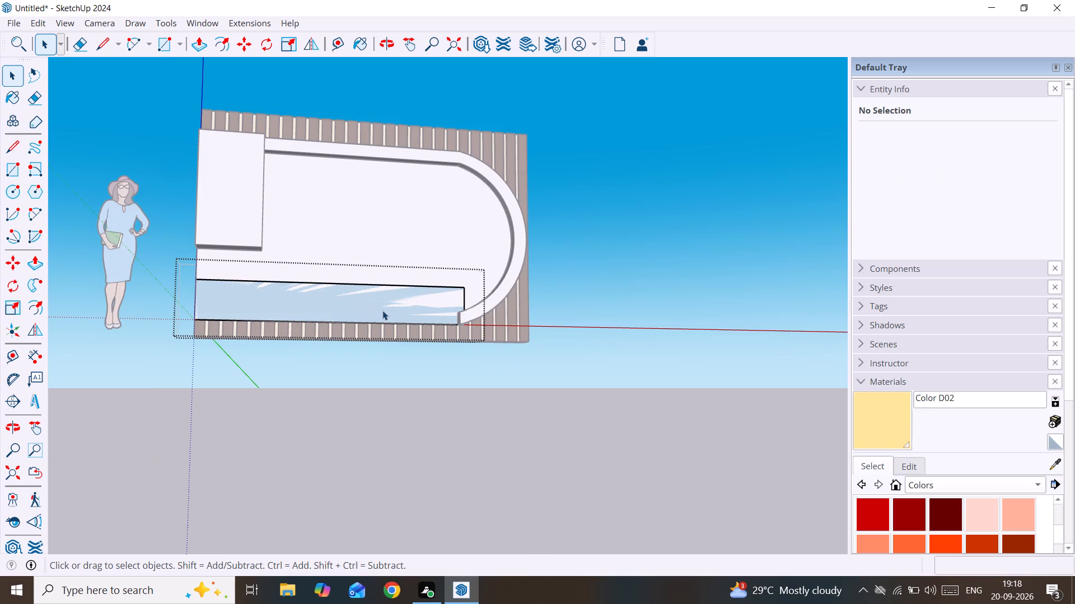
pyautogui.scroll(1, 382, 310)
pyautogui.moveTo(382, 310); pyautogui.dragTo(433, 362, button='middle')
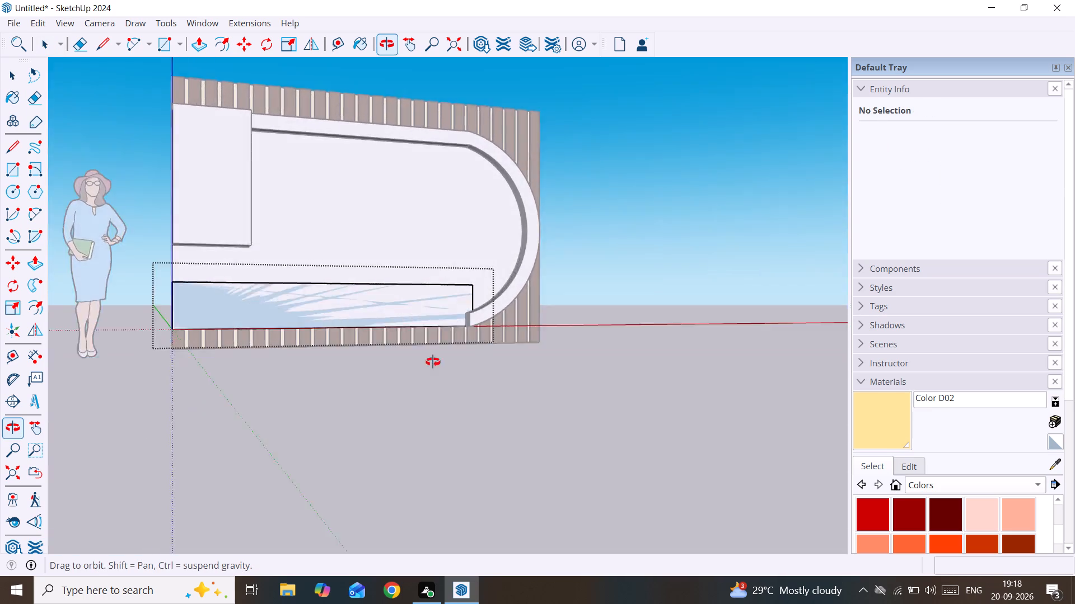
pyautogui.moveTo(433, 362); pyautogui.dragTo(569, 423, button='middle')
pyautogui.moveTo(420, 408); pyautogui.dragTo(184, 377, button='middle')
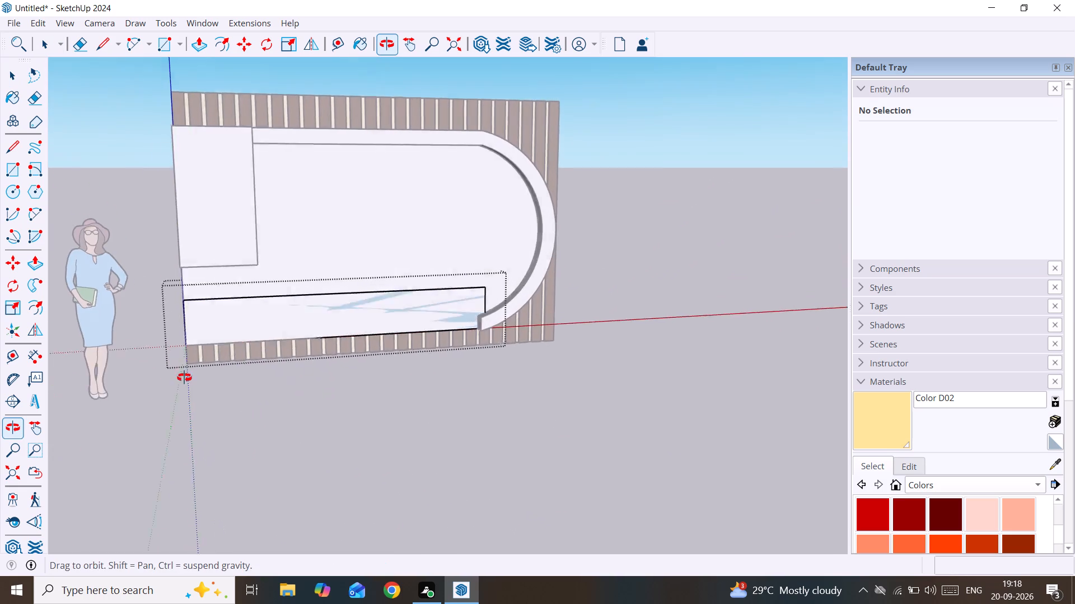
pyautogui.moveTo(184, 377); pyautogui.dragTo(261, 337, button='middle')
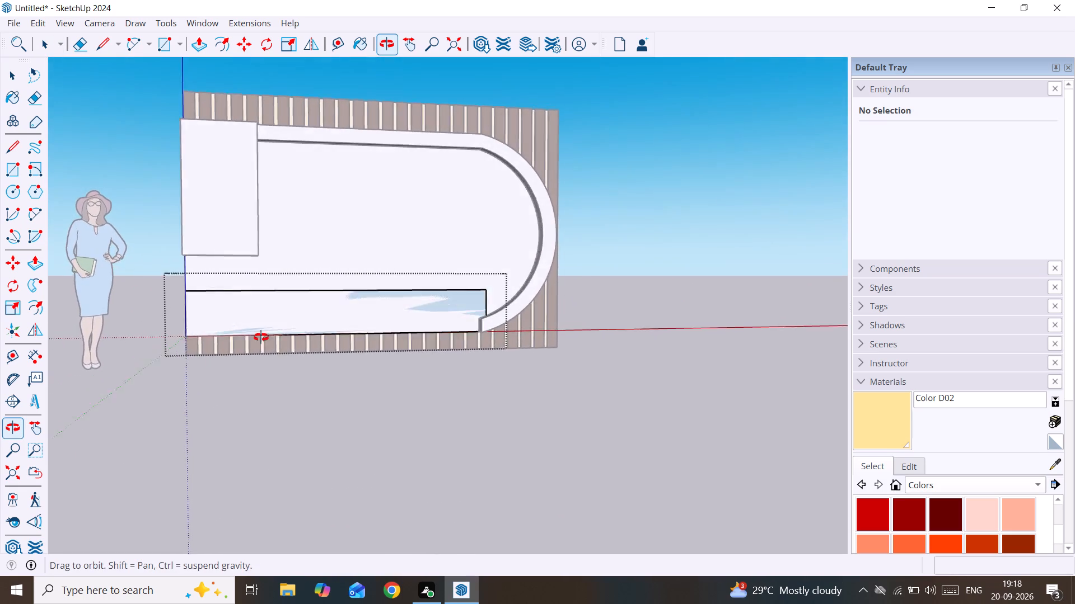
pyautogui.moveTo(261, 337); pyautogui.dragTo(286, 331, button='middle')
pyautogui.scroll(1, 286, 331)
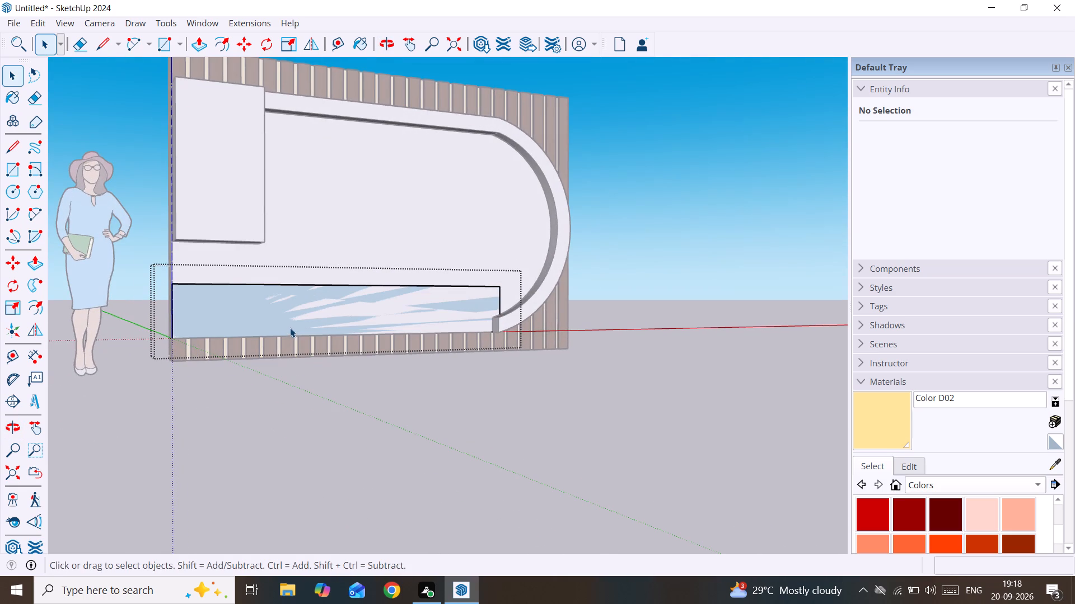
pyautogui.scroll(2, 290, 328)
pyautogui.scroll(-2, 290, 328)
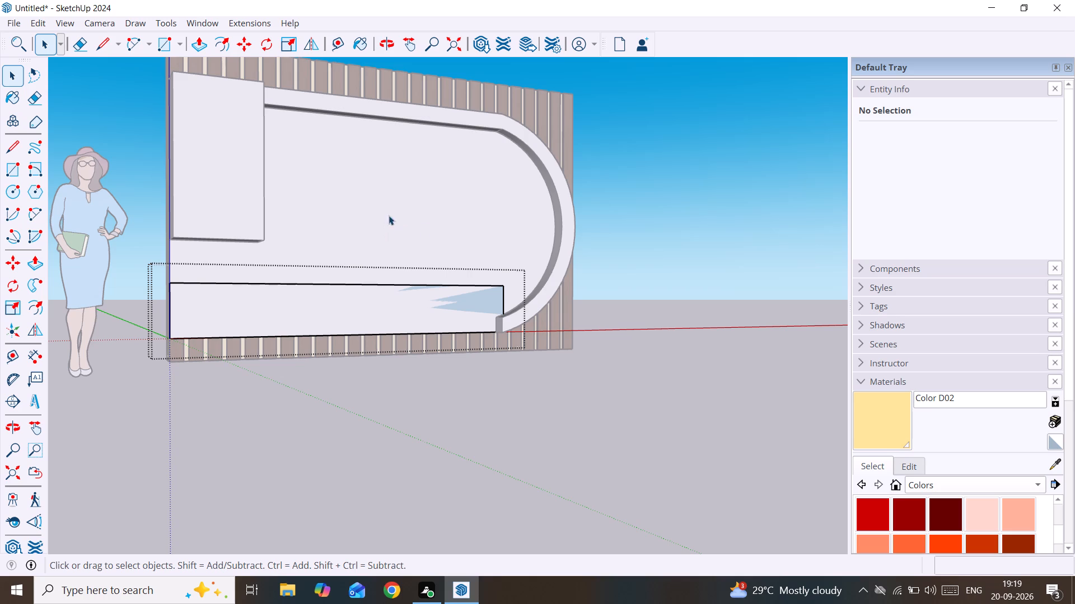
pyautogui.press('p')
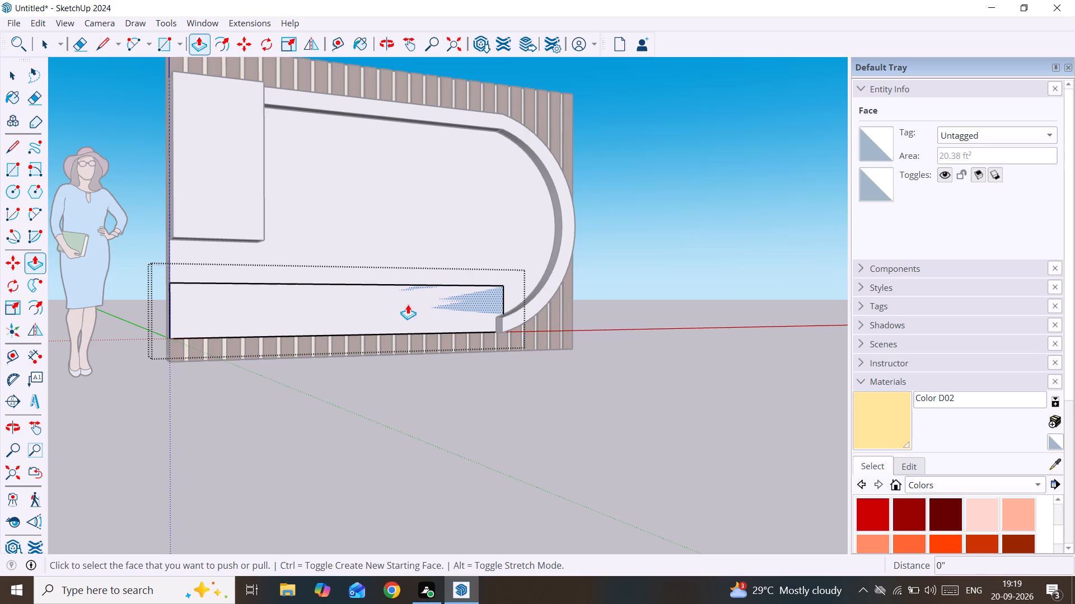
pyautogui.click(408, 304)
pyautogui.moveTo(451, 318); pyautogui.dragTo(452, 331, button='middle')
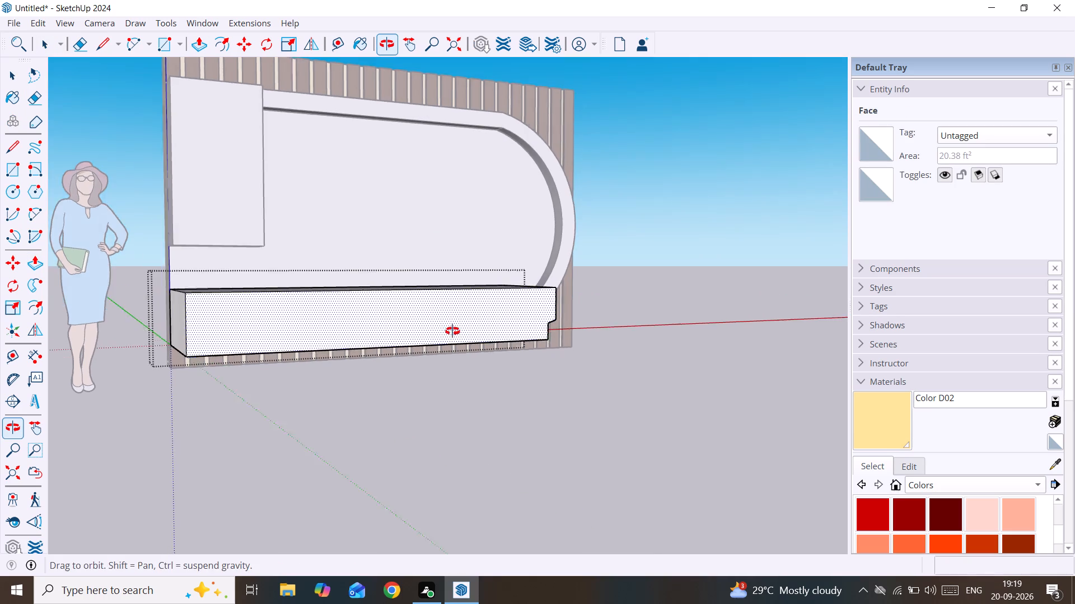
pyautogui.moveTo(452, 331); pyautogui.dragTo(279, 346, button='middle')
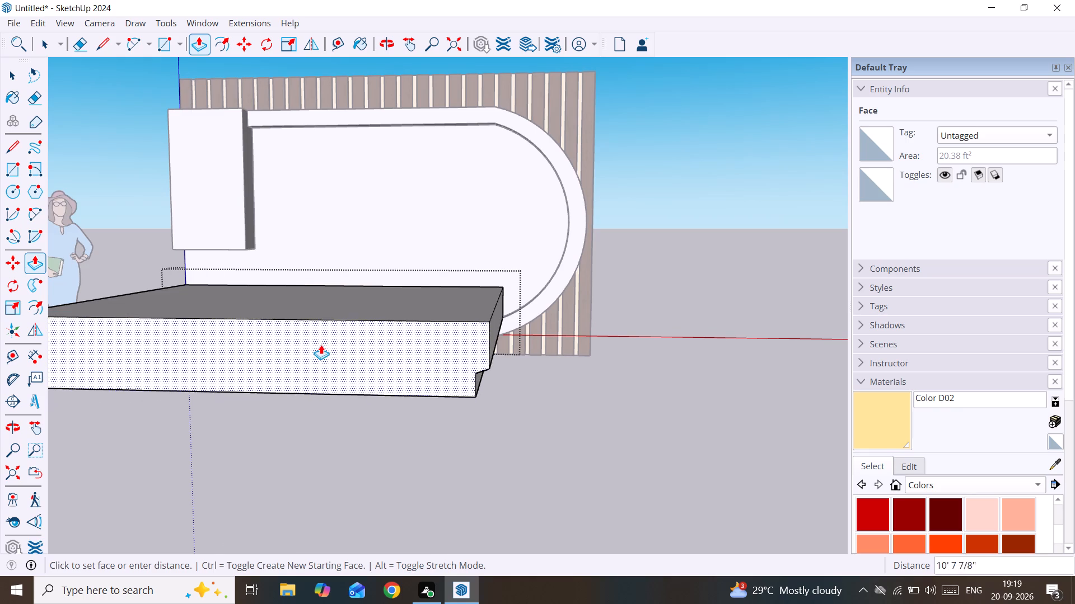
# Undo the extrusion attempt, the bottom rectangle's grouping and the bottom rectangle itself.
pyautogui.hotkey('ctrl', 'z')
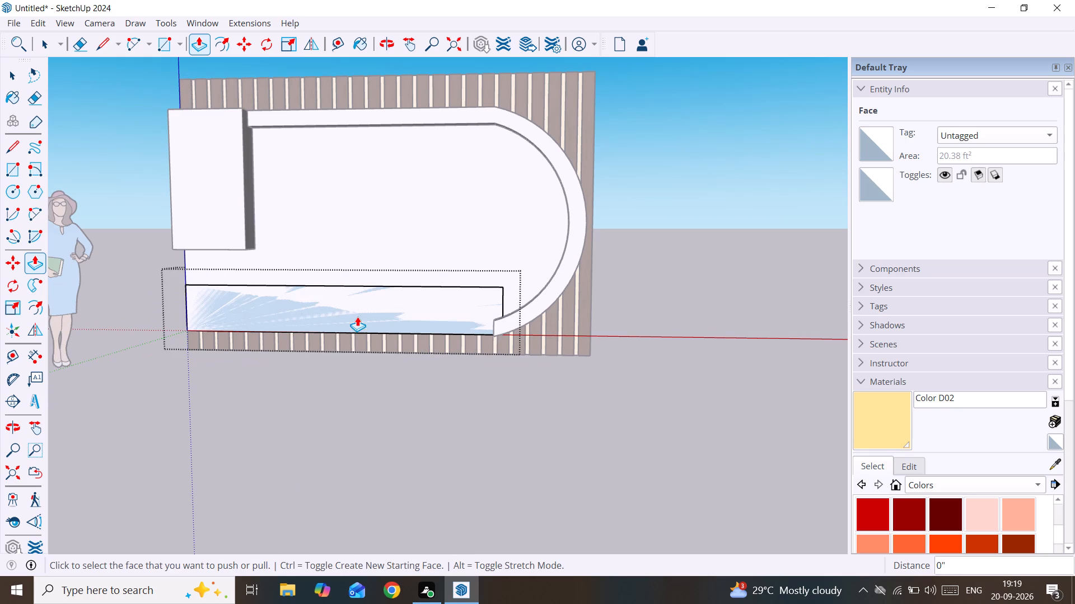
pyautogui.hotkey('ctrl', 'z')
pyautogui.hotkey('ctrl', 'z')
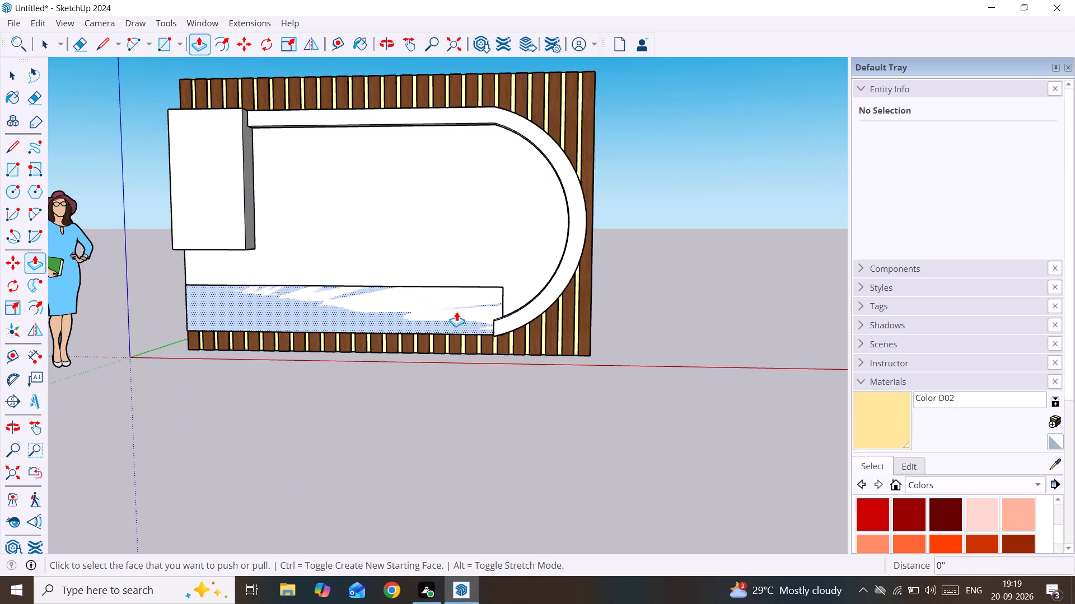
pyautogui.hotkey('ctrl', 'z')
pyautogui.press('space')
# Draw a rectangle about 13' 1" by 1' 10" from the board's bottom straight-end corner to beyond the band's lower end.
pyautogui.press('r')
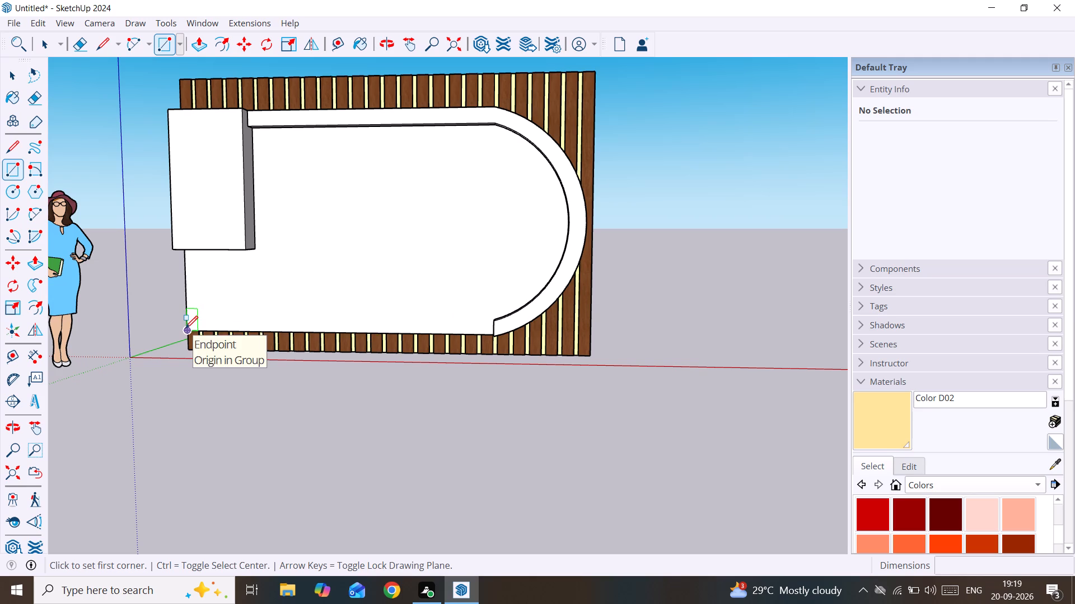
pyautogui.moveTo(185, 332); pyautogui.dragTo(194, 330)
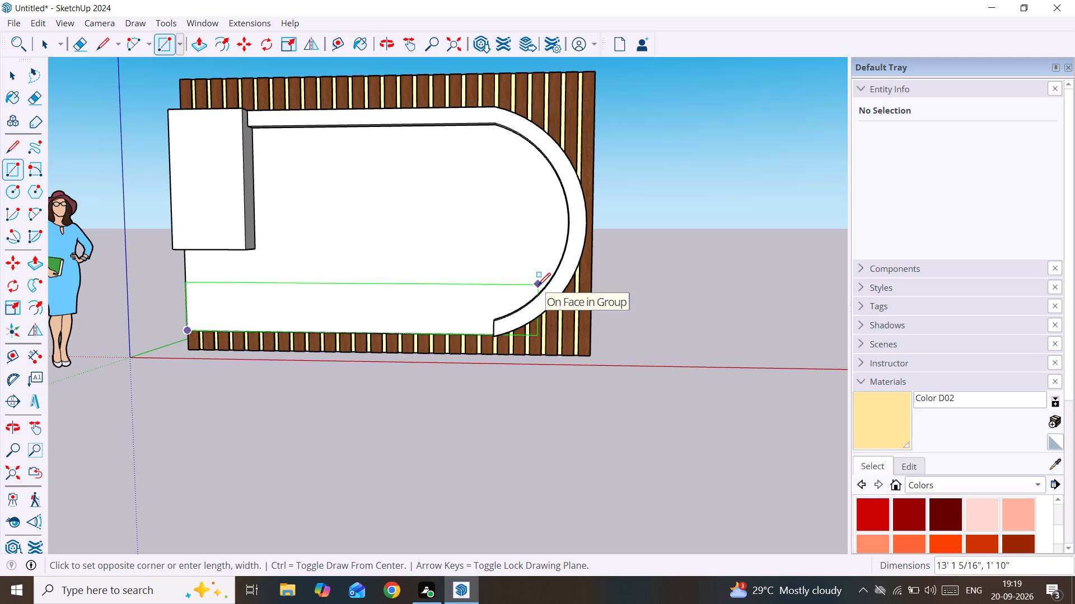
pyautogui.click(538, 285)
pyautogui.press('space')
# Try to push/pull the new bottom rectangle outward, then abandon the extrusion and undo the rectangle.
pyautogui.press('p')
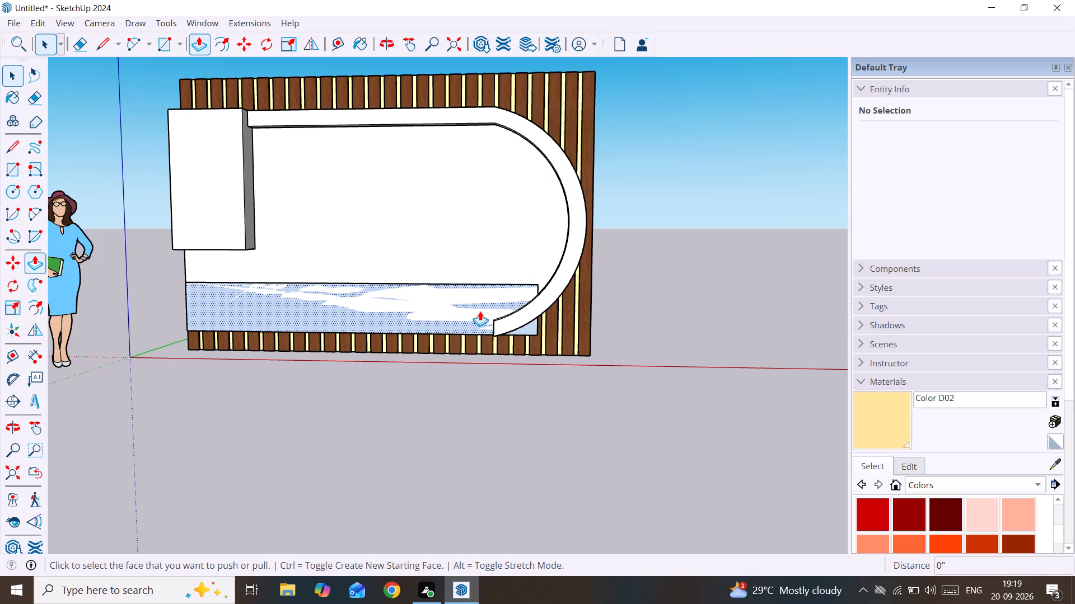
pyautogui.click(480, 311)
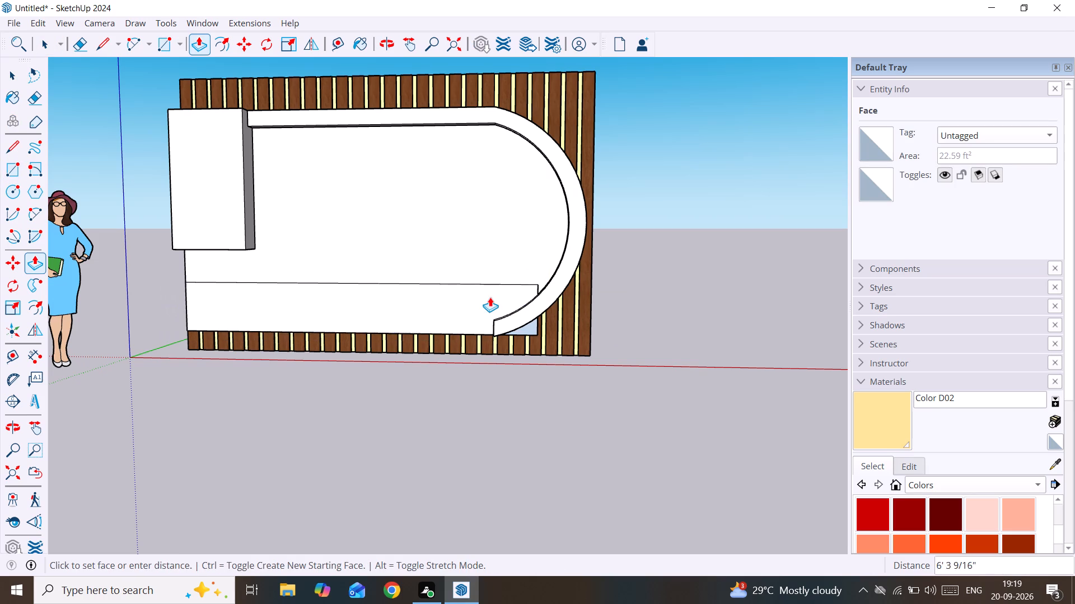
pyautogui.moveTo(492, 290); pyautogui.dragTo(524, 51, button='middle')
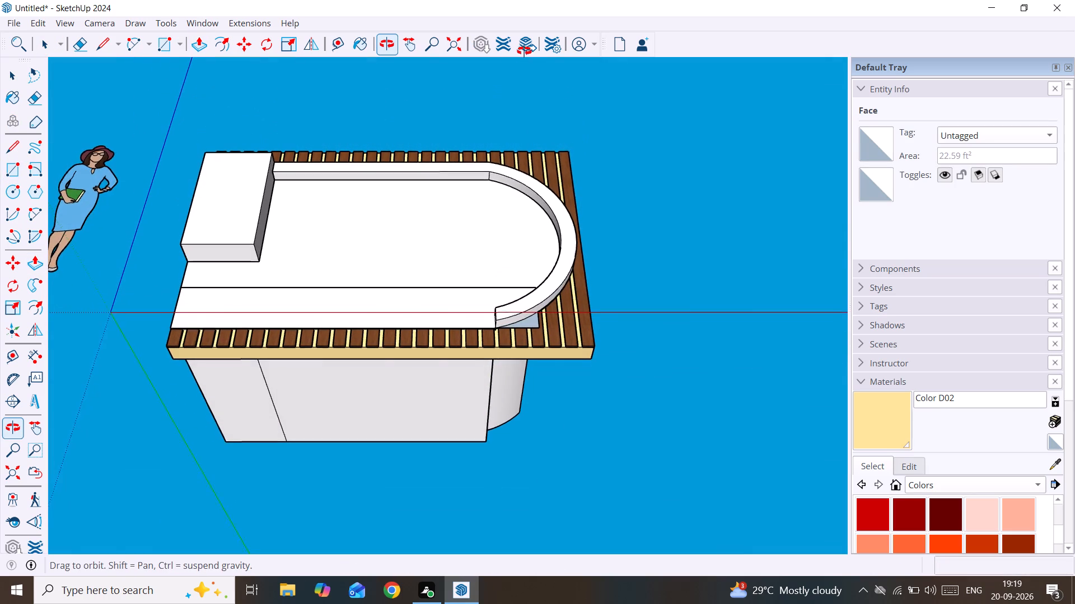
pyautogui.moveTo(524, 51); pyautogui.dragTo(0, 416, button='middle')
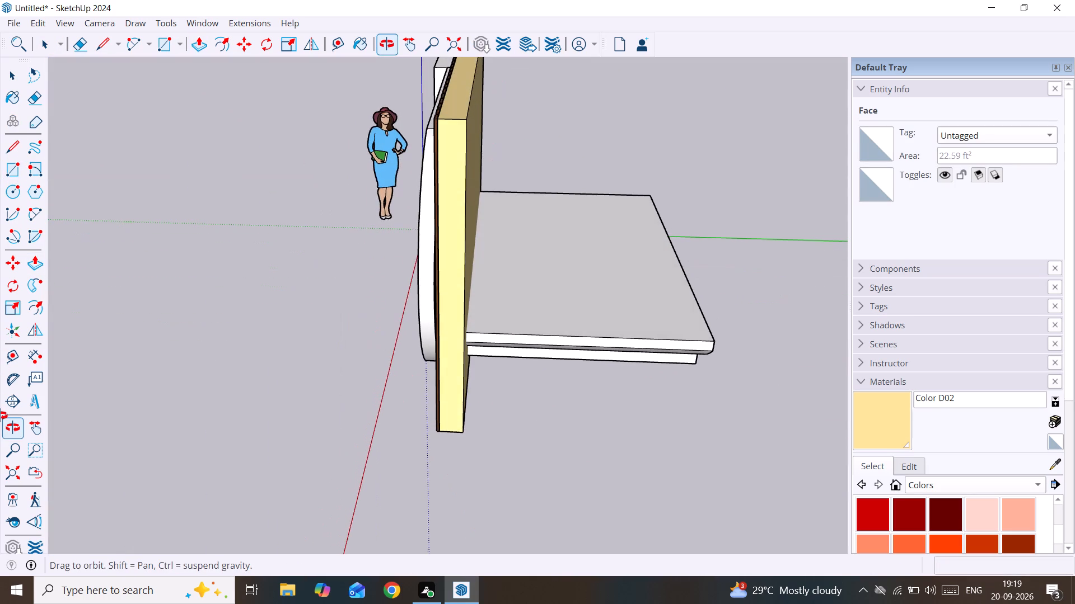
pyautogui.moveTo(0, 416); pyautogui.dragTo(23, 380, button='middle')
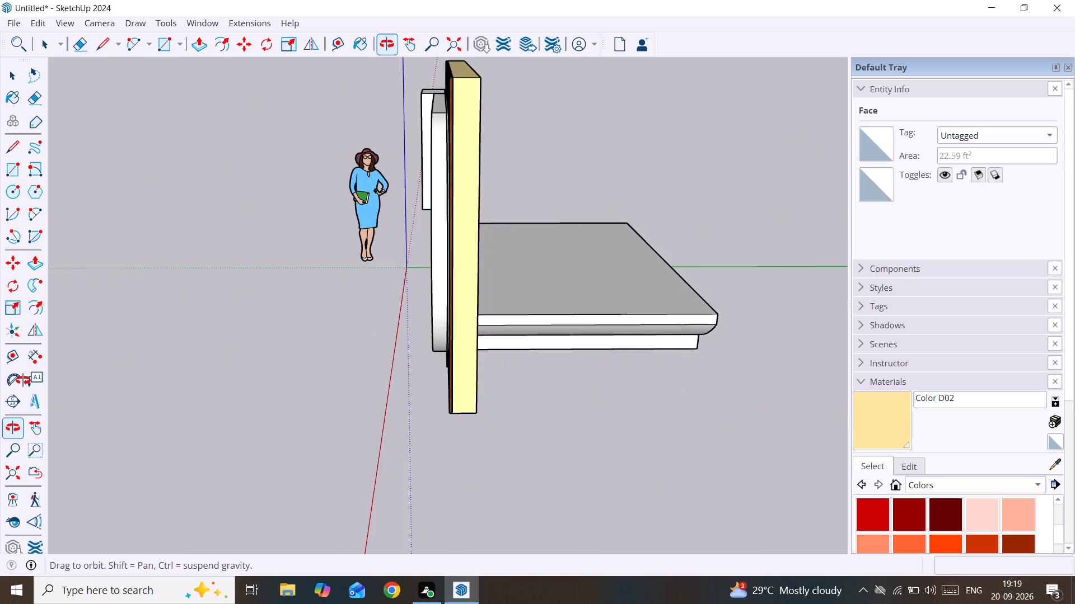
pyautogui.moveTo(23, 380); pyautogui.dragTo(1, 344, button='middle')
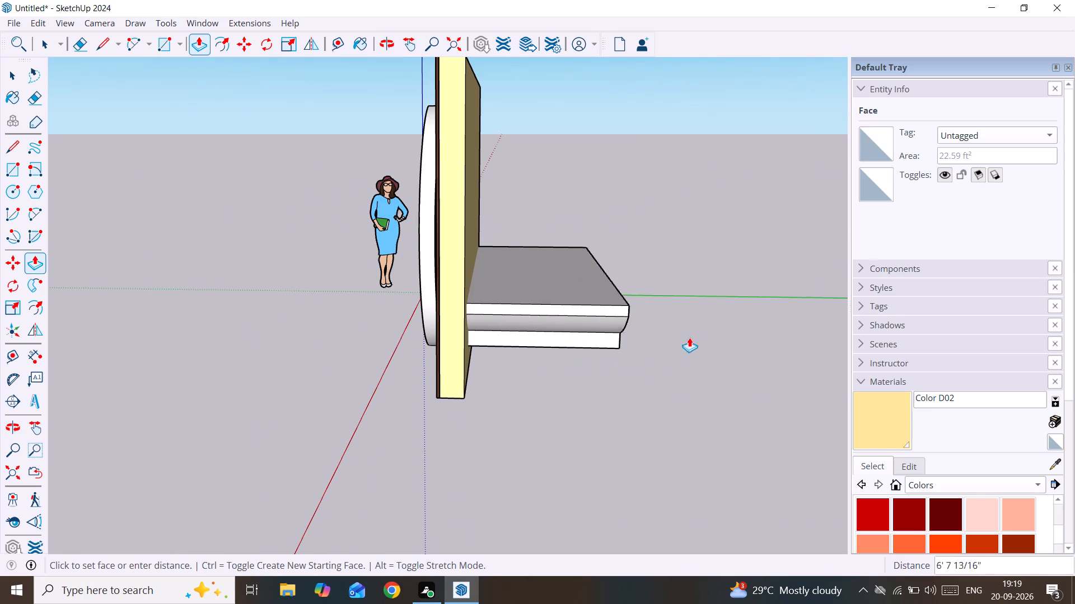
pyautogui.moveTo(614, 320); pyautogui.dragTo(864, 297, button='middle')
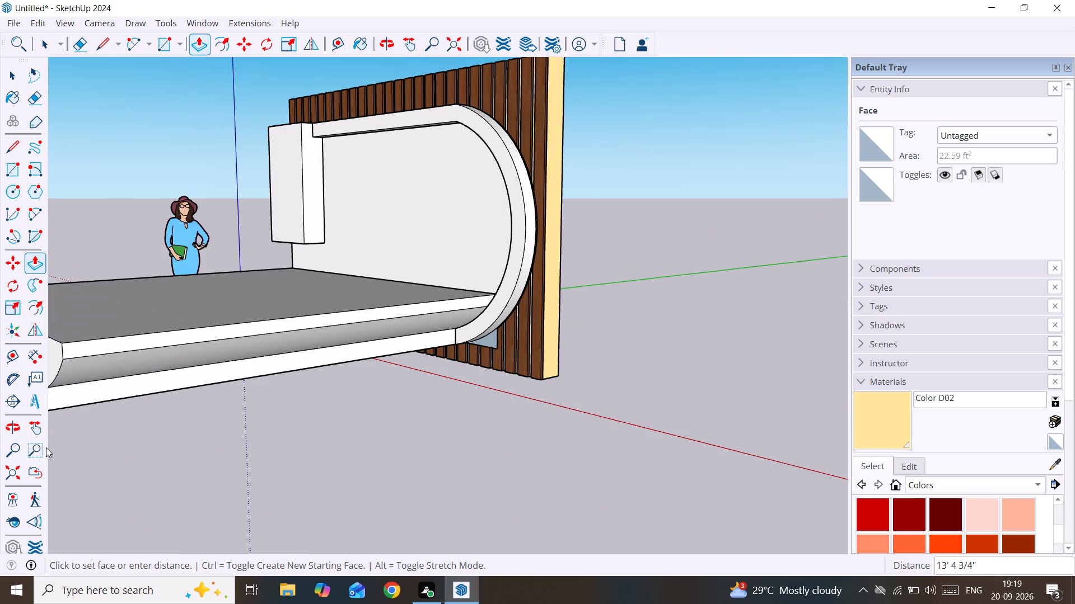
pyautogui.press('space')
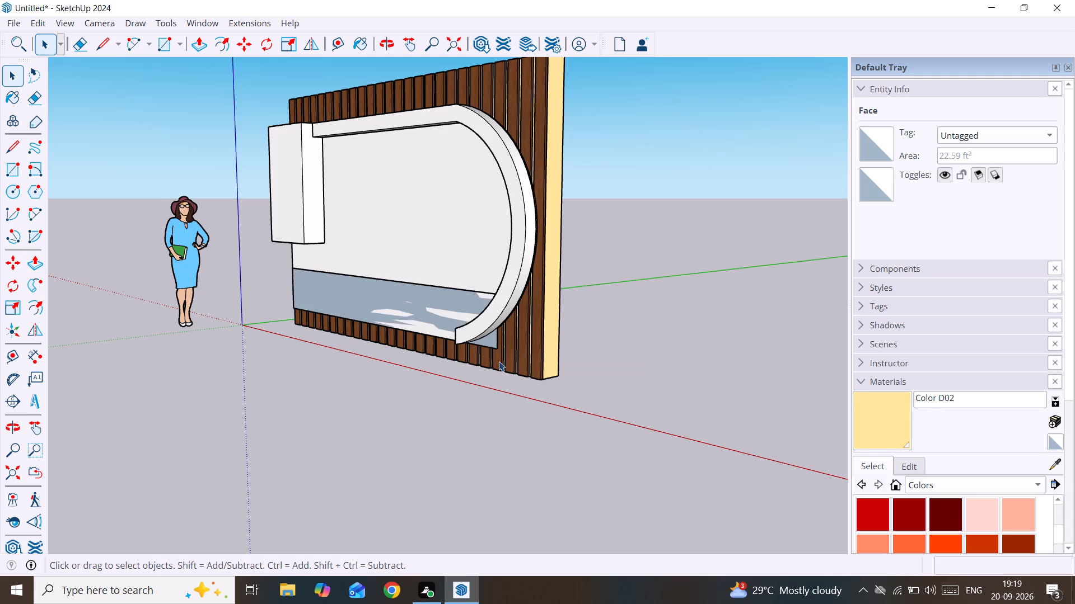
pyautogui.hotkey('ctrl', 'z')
# Make a group of all the raised band's connected faces and edges.
pyautogui.tripleClick(510, 282)
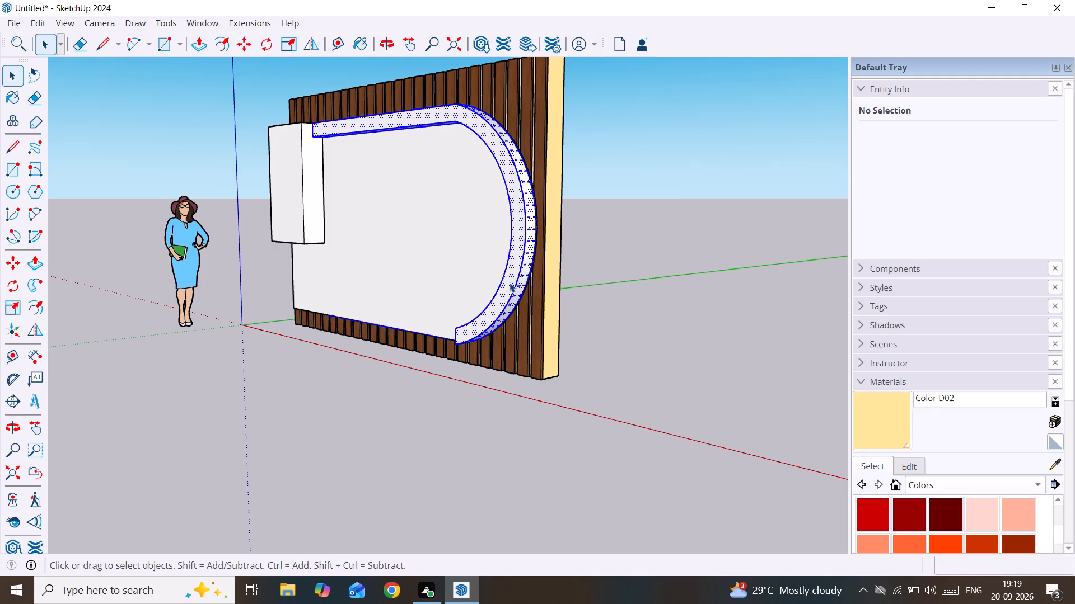
pyautogui.rightClick(510, 282)
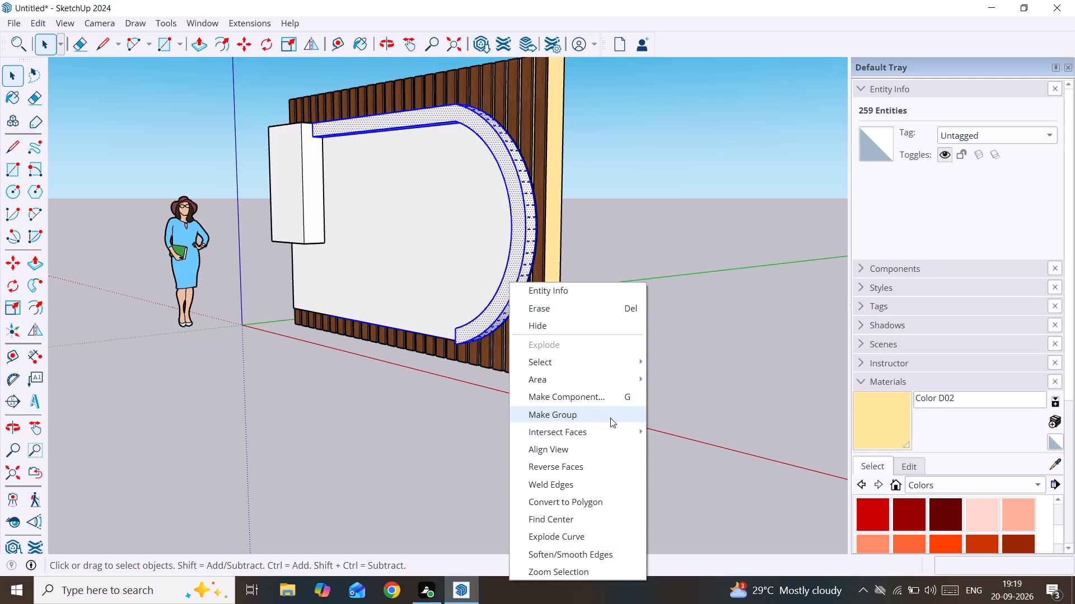
pyautogui.click(610, 418)
pyautogui.click(431, 476)
# Draw a rectangle about 13' 5" by 1' 6" from the board's straight-end edge to the slats beyond the band's lower end.
pyautogui.moveTo(442, 460); pyautogui.dragTo(600, 434, button='middle')
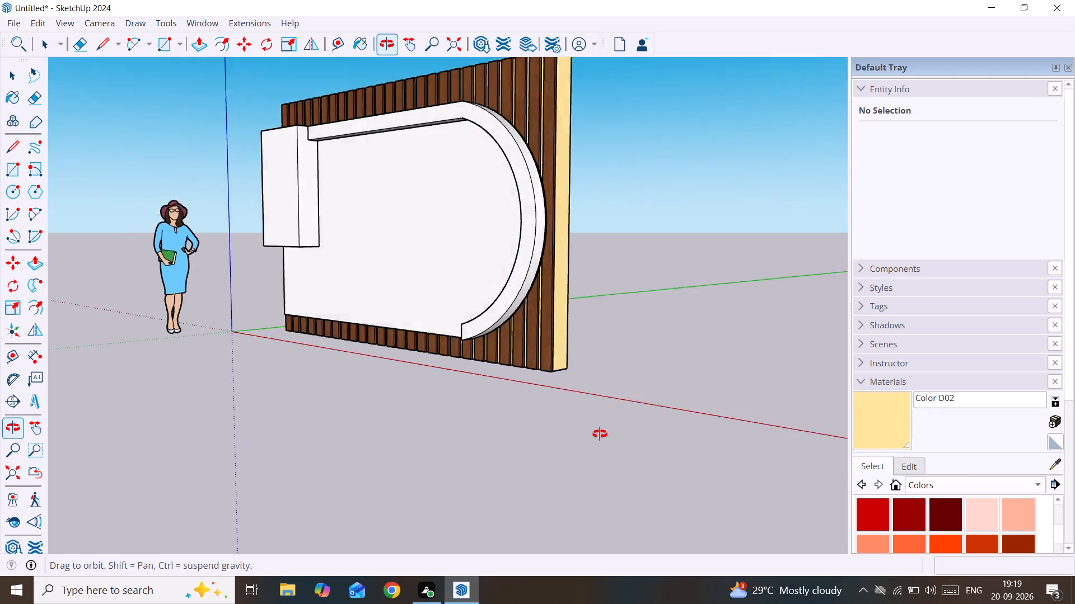
pyautogui.moveTo(600, 434); pyautogui.dragTo(653, 457, button='middle')
pyautogui.press('r')
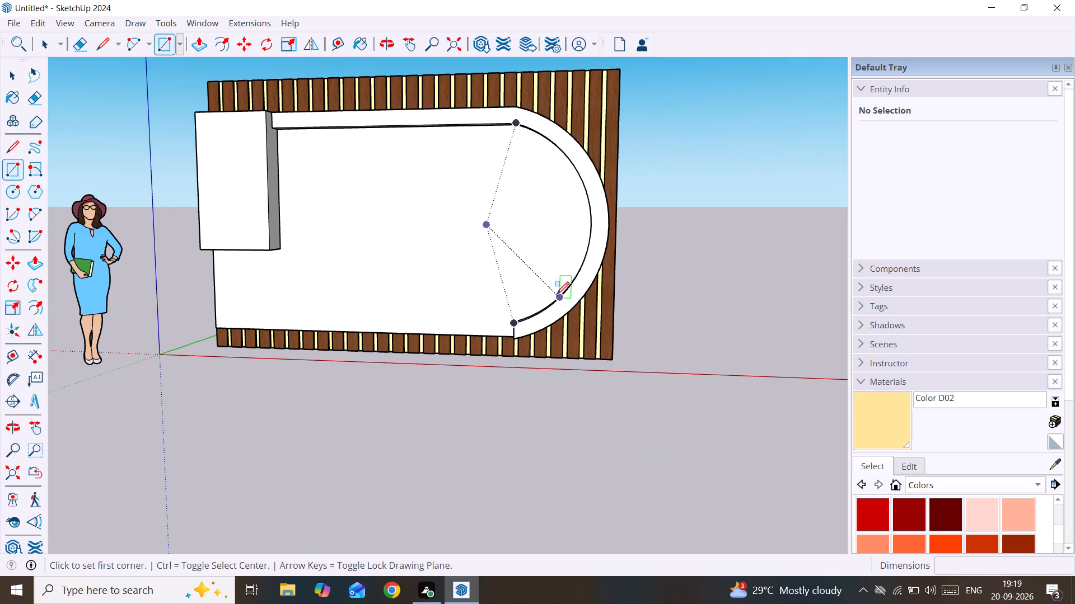
pyautogui.click(212, 292)
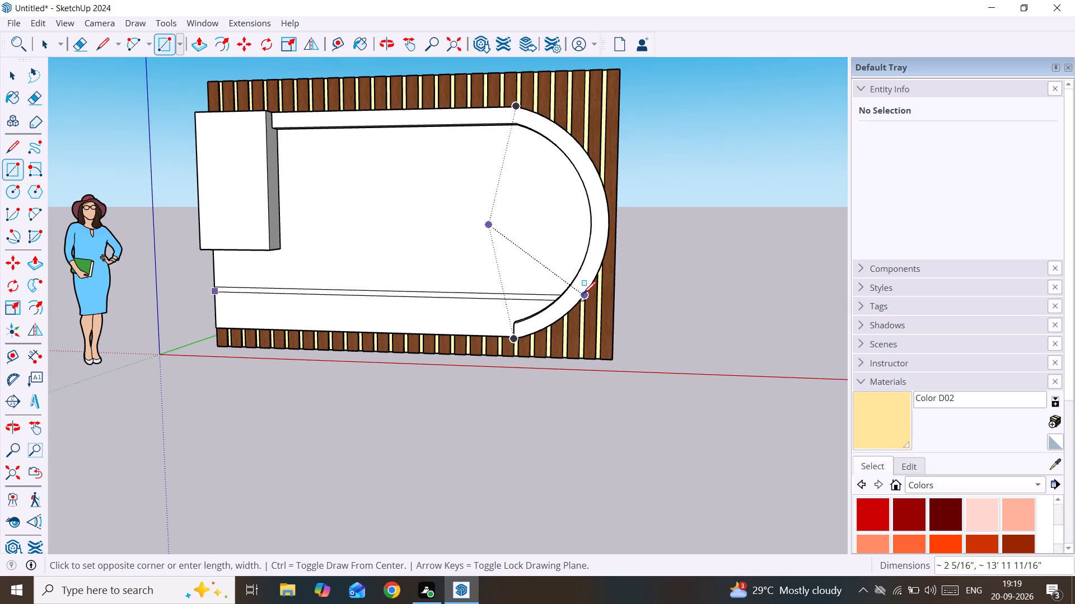
pyautogui.click(567, 341)
pyautogui.press('space')
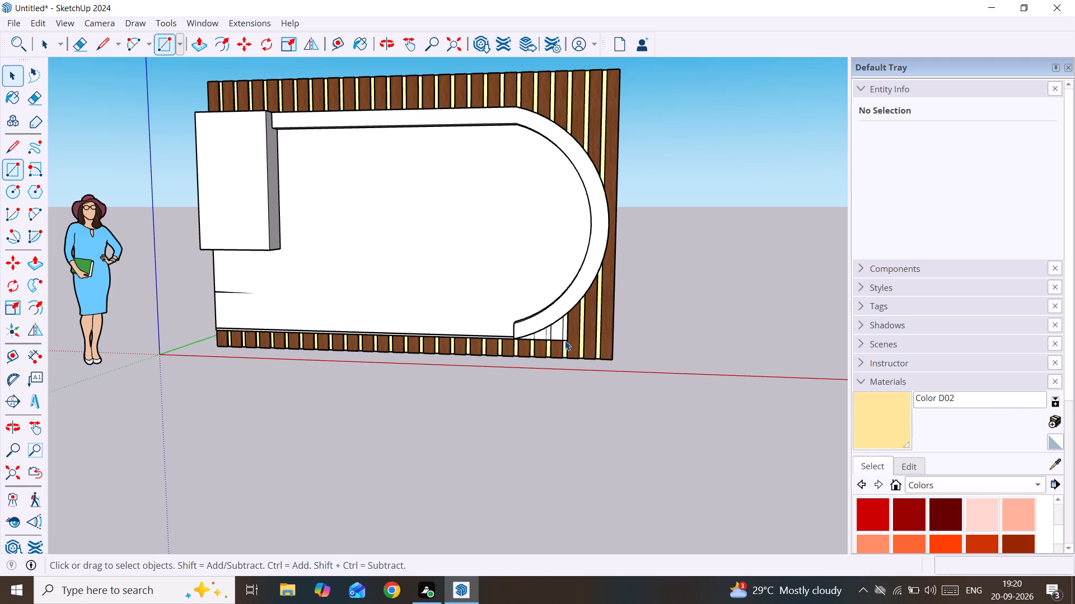
pyautogui.click(553, 332)
pyautogui.click(540, 331)
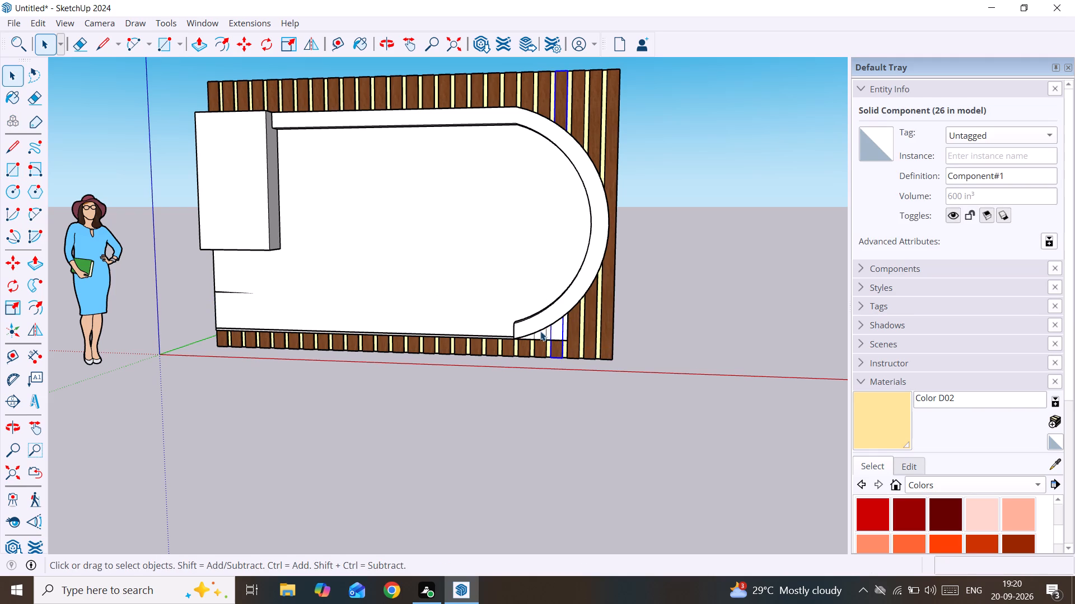
pyautogui.click(642, 315)
# Push/pull the bottom rectangle's face outward into a long projecting box, extending its front face slightly further in a second pull.
pyautogui.scroll(6, 536, 348)
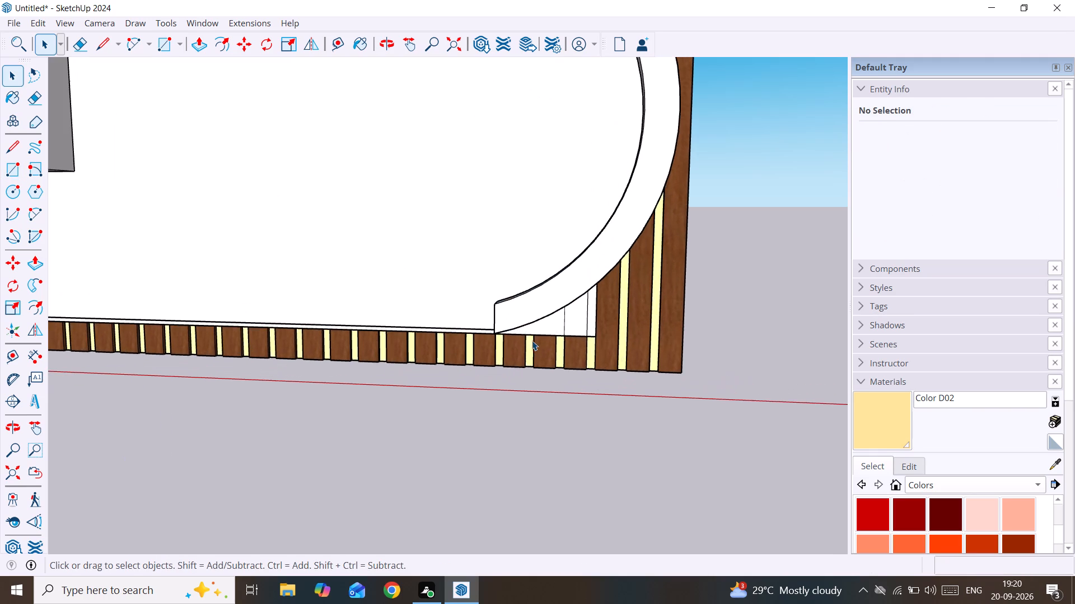
pyautogui.scroll(-7, 368, 306)
pyautogui.press('p')
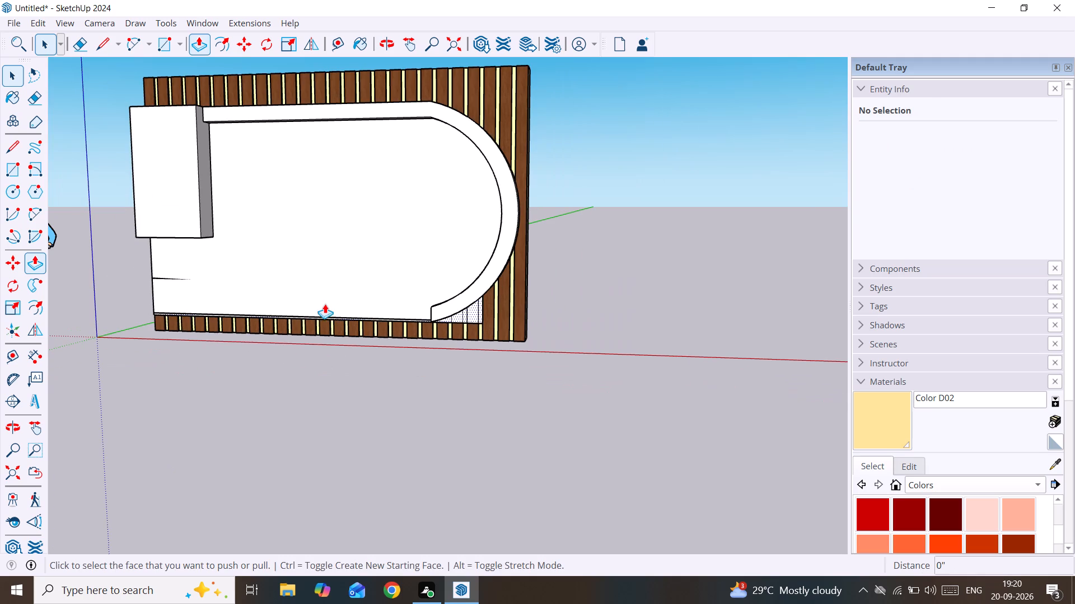
pyautogui.click(279, 296)
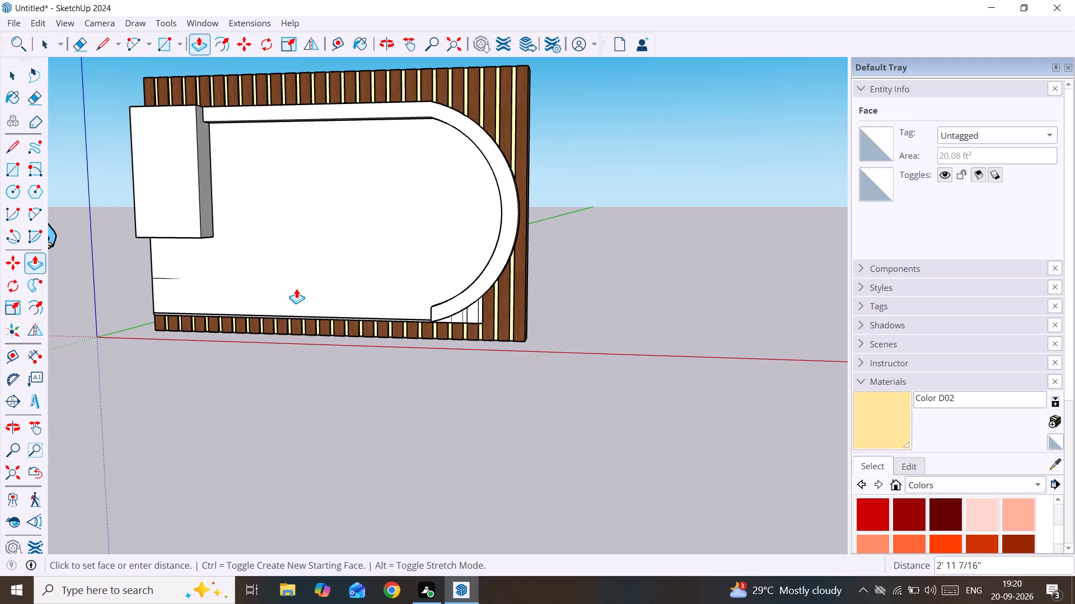
pyautogui.scroll(-1, 261, 308)
pyautogui.moveTo(261, 308); pyautogui.dragTo(550, 388, button='middle')
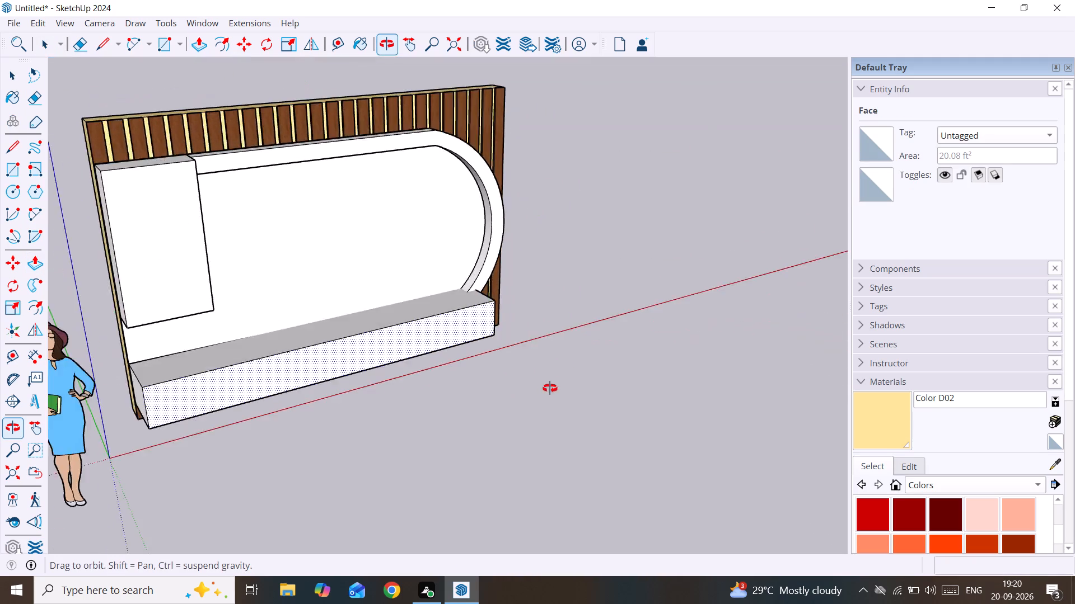
pyautogui.moveTo(550, 388); pyautogui.dragTo(172, 318, button='middle')
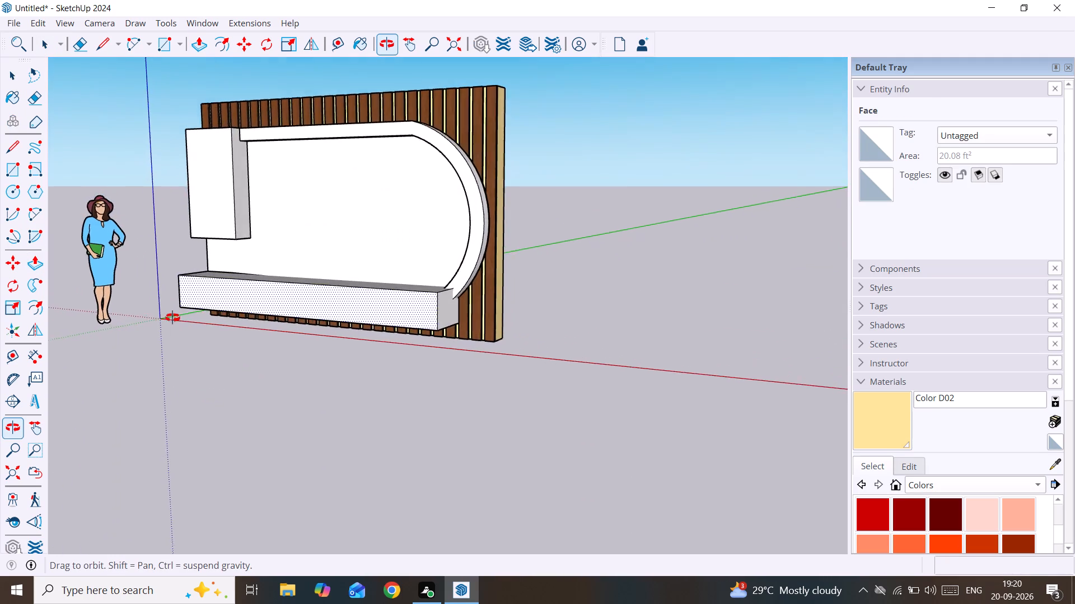
pyautogui.moveTo(172, 318); pyautogui.dragTo(180, 319, button='middle')
pyautogui.click(180, 319)
pyautogui.moveTo(347, 317); pyautogui.dragTo(378, 330)
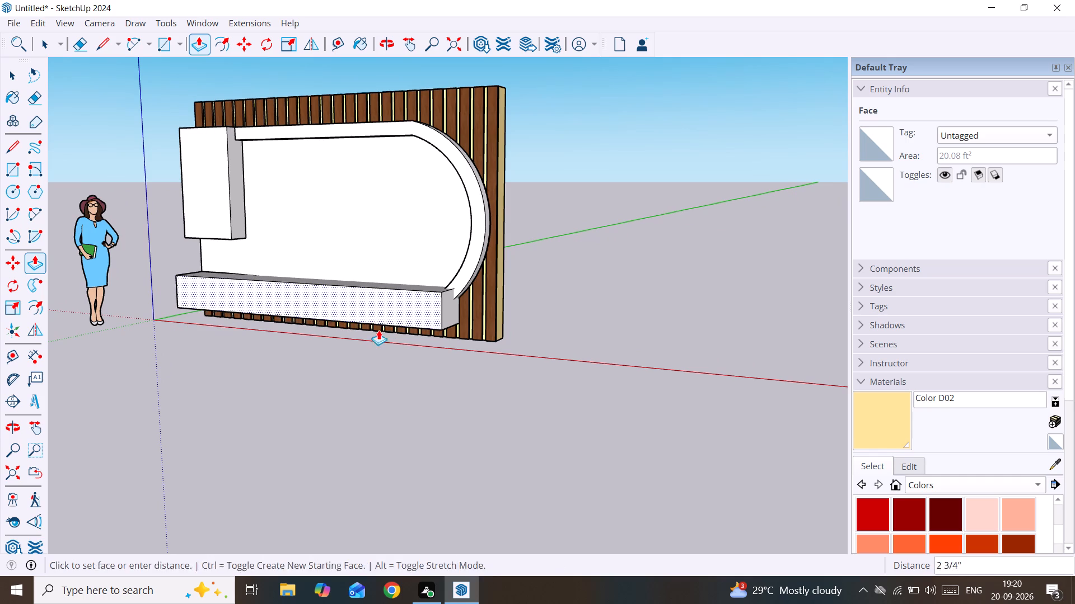
pyautogui.moveTo(378, 330); pyautogui.dragTo(398, 333)
pyautogui.press('space')
# Make a group of all the long bottom box's connected faces and edges.
pyautogui.tripleClick(422, 303)
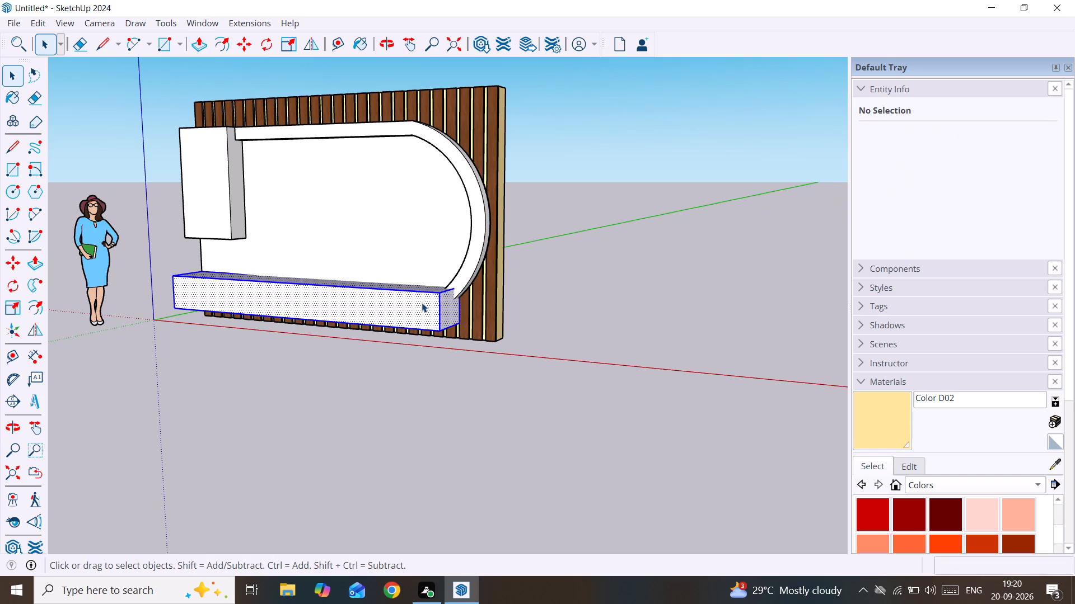
pyautogui.rightClick(422, 303)
pyautogui.click(340, 448)
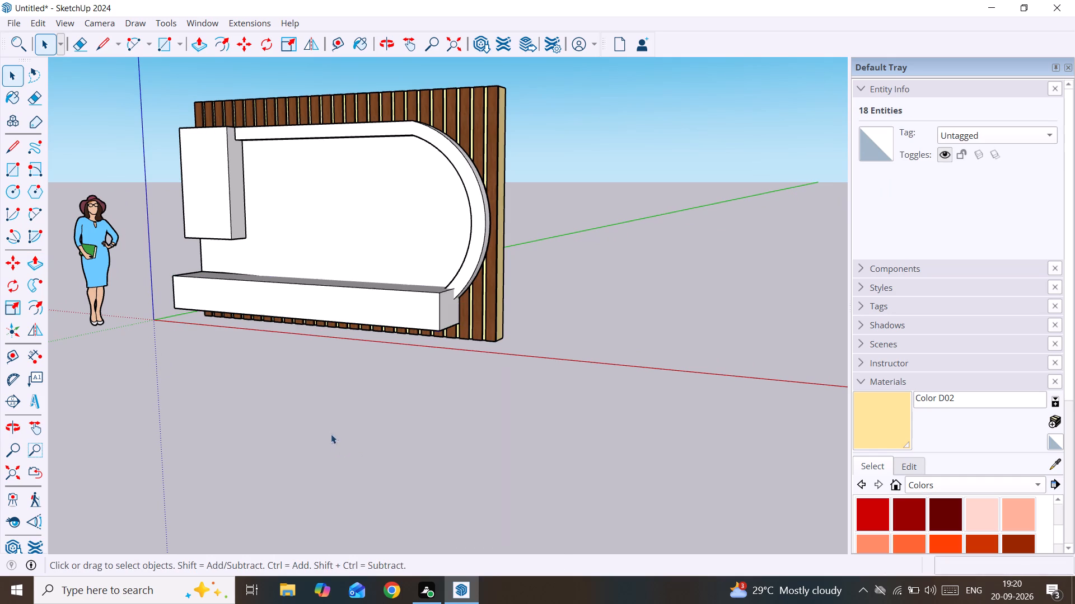
pyautogui.tripleClick(374, 295)
pyautogui.rightClick(374, 295)
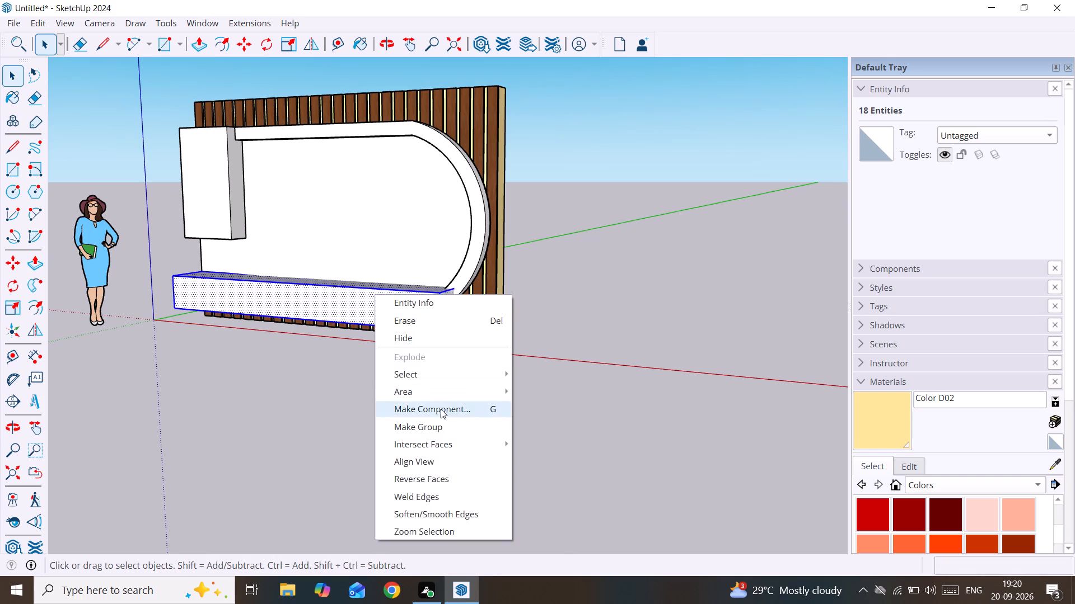
pyautogui.click(431, 421)
pyautogui.press('space')
pyautogui.click(595, 341)
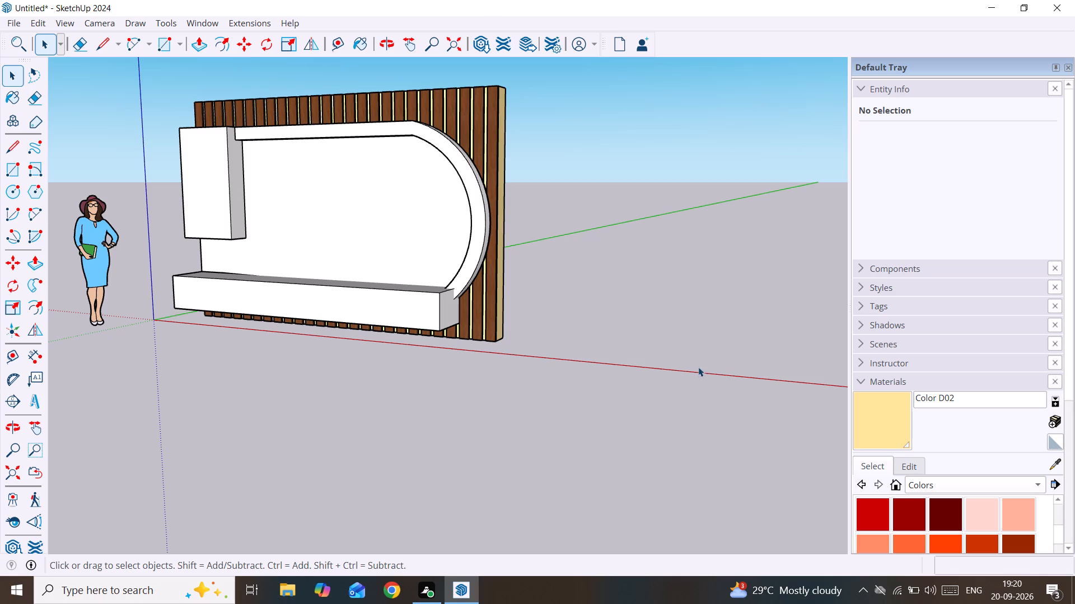
# Inside the bottom box group, push the end face near the curved band inward about 1' 10 7/16" to shorten the box.
pyautogui.moveTo(427, 368); pyautogui.dragTo(524, 438, button='middle')
pyautogui.scroll(2, 524, 438)
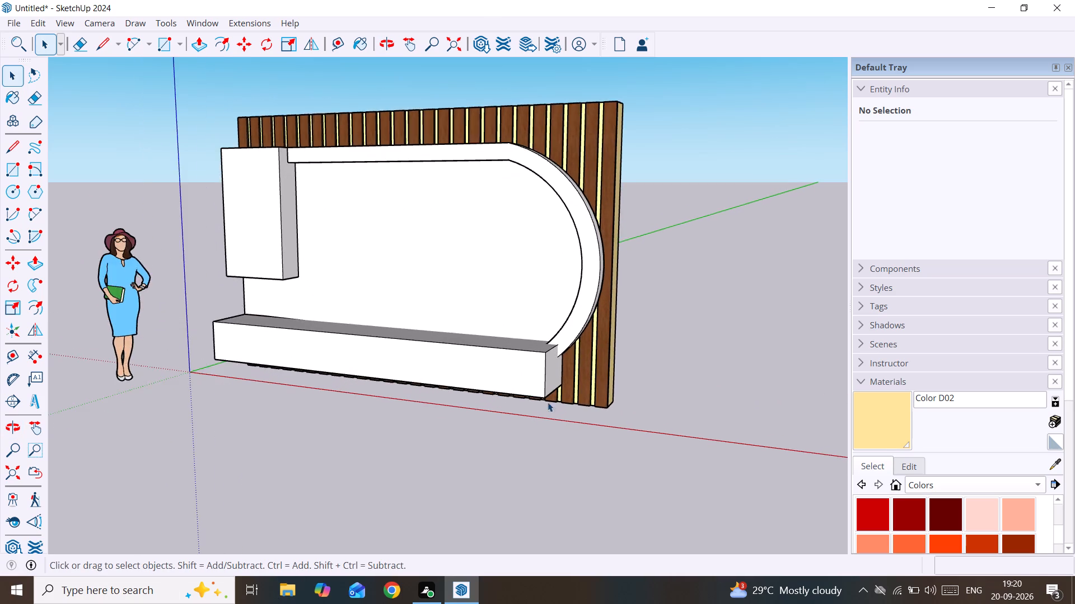
pyautogui.scroll(5, 548, 399)
pyautogui.moveTo(549, 354); pyautogui.dragTo(610, 569, button='middle')
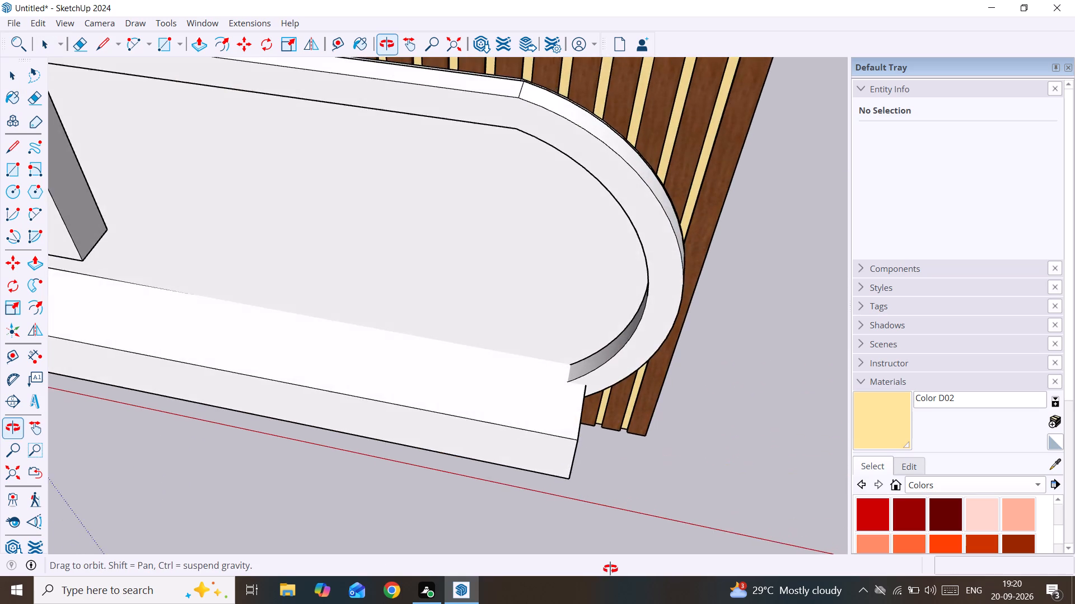
pyautogui.moveTo(610, 569); pyautogui.dragTo(418, 362, button='middle')
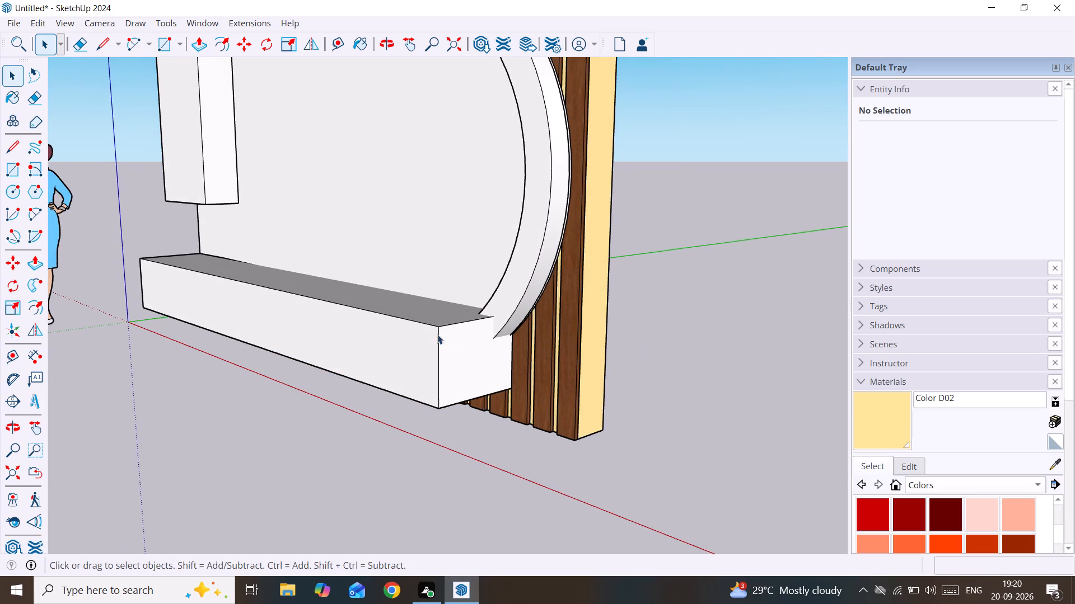
pyautogui.scroll(2, 489, 356)
pyautogui.press('p')
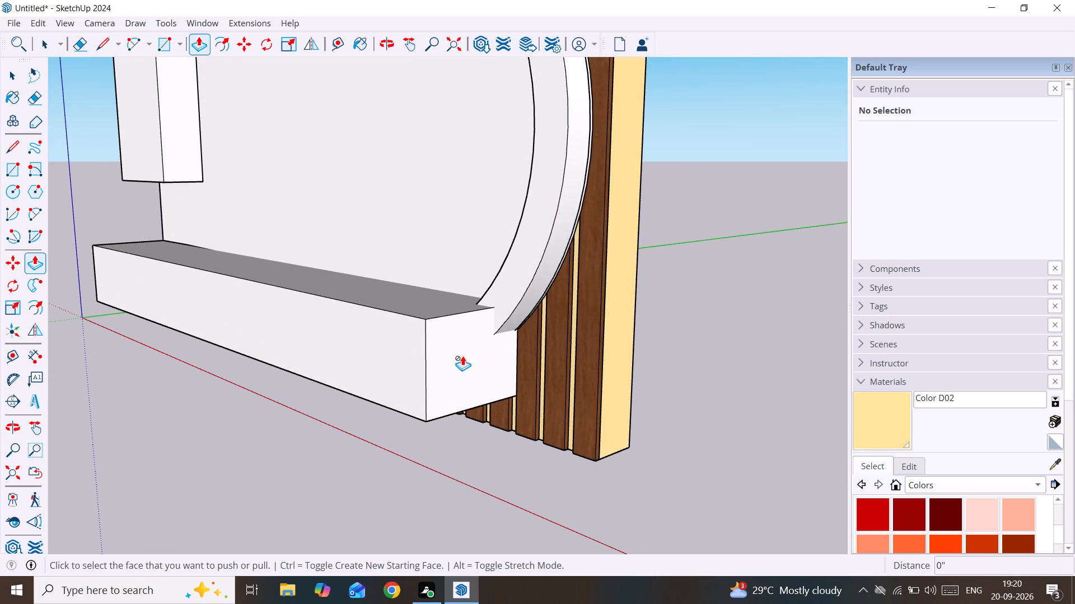
pyautogui.press('space')
pyautogui.doubleClick(453, 353)
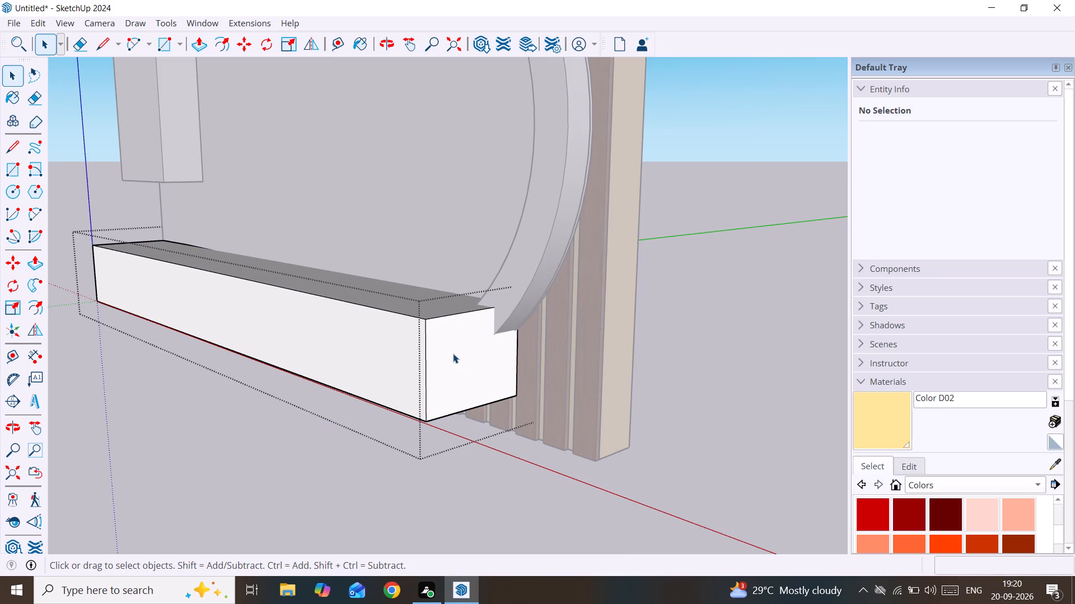
pyautogui.press('p')
pyautogui.click(454, 352)
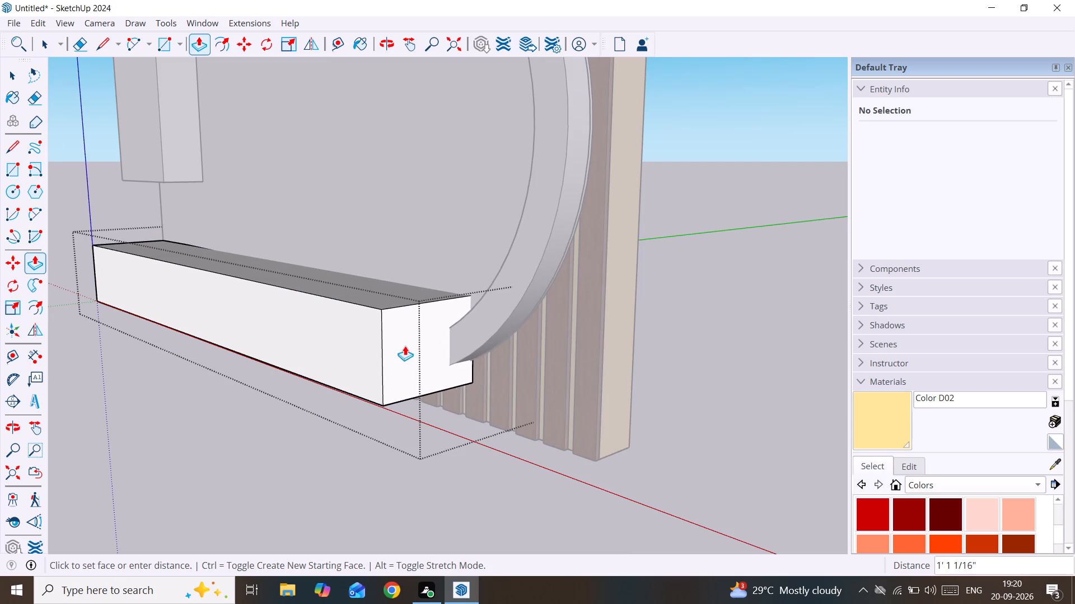
pyautogui.middleClick(385, 309)
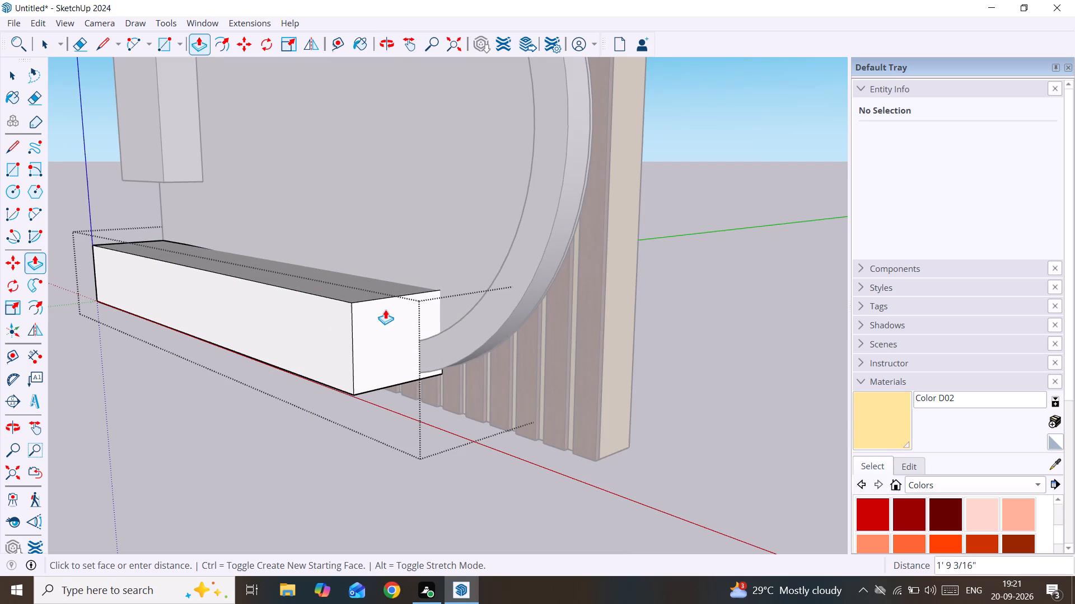
pyautogui.moveTo(385, 309); pyautogui.dragTo(486, 360, button='middle')
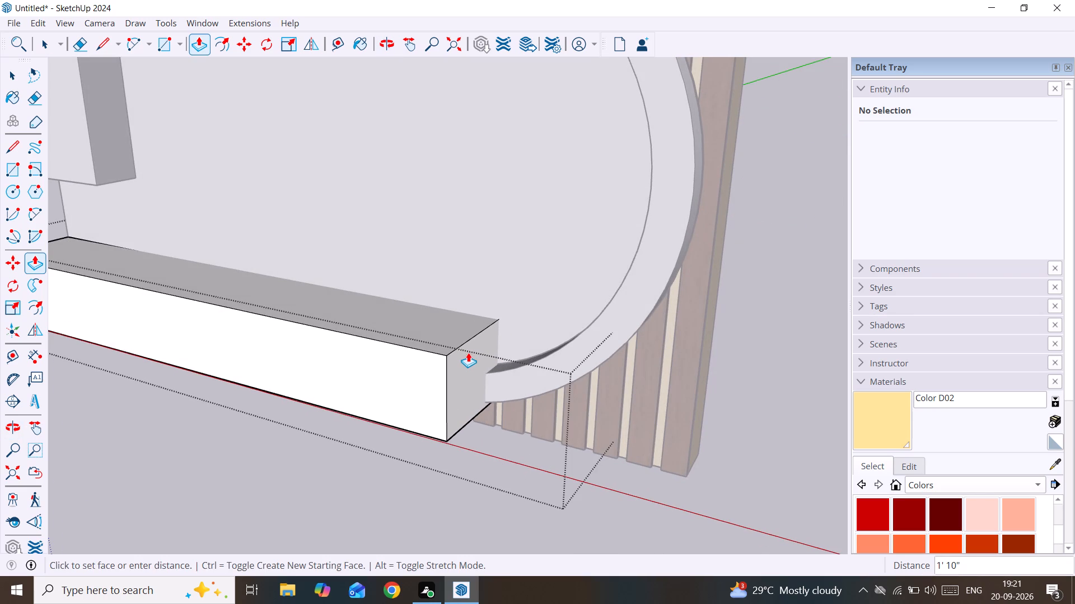
pyautogui.scroll(2, 469, 352)
pyautogui.moveTo(469, 352); pyautogui.dragTo(340, 379, button='middle')
pyautogui.scroll(9, 349, 377)
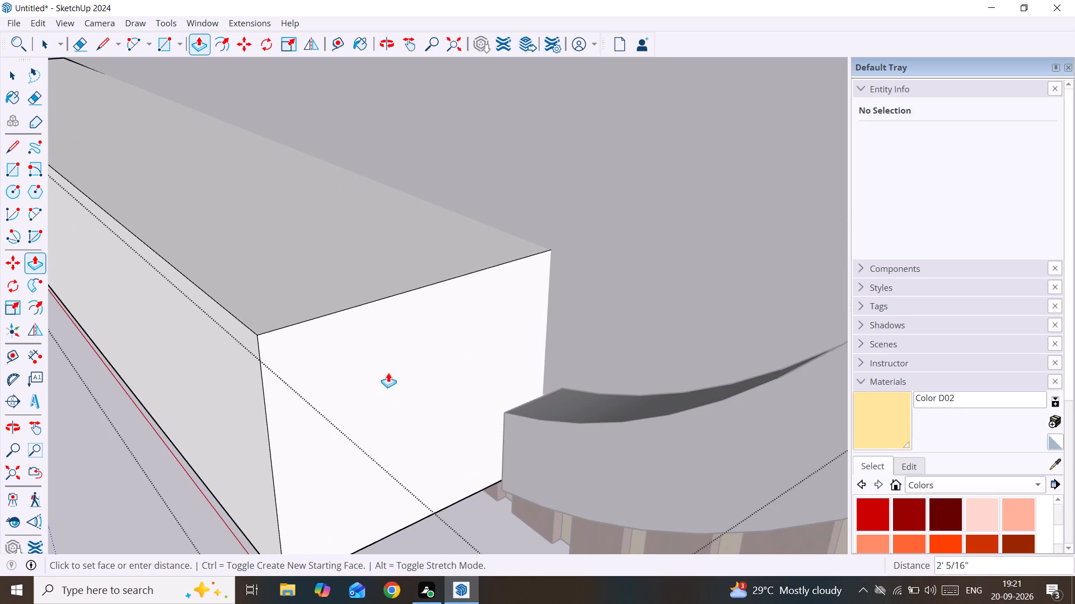
pyautogui.click(400, 390)
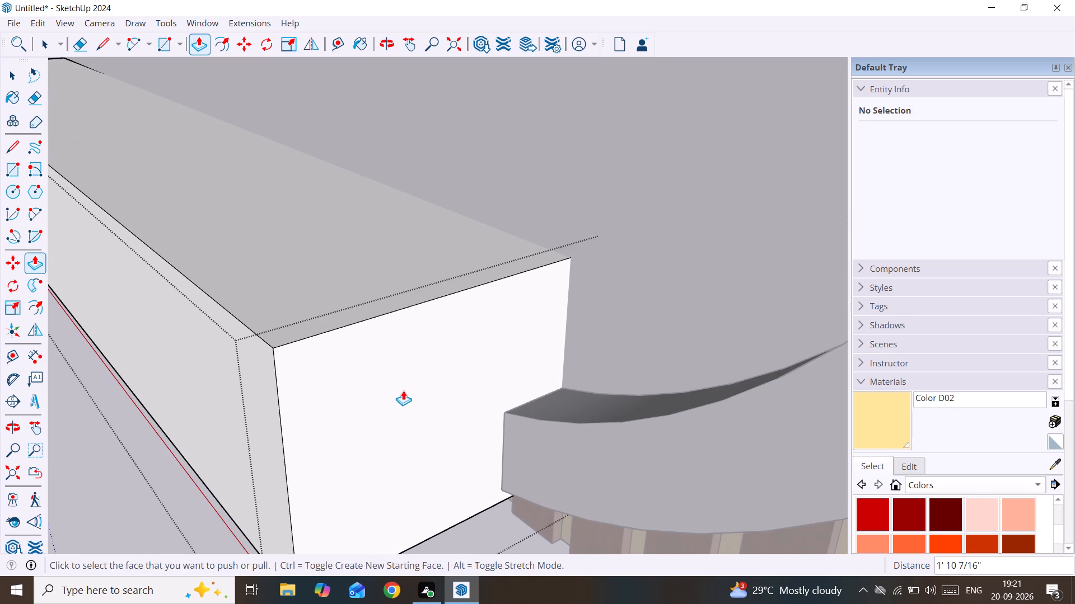
# Push/pull the bottom box's top face upward about 1 1/8", and close the group.
pyautogui.moveTo(404, 390); pyautogui.dragTo(478, 371, button='middle')
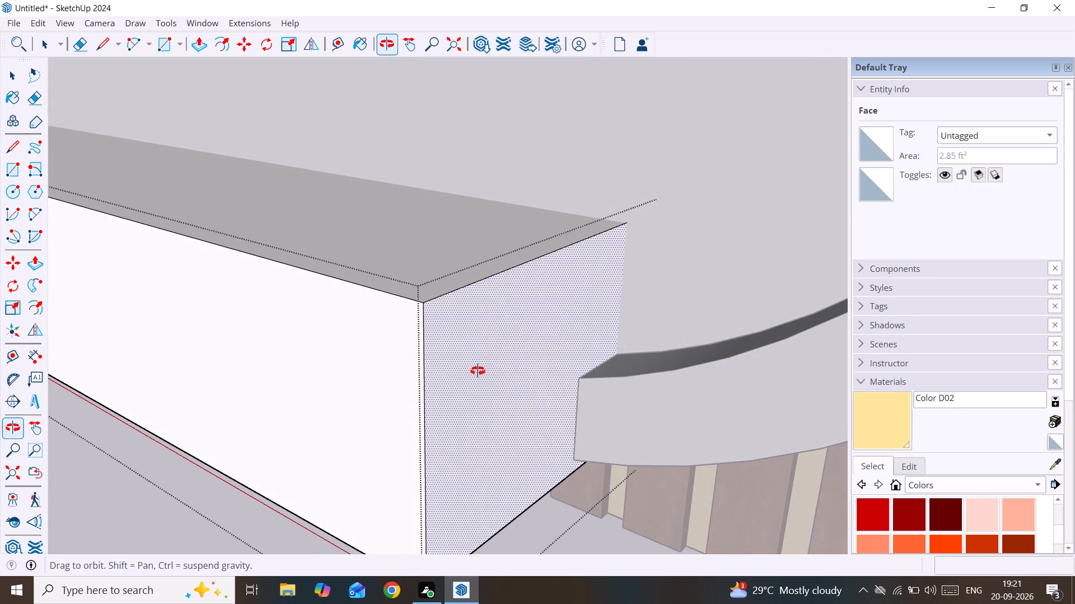
pyautogui.moveTo(478, 371); pyautogui.dragTo(680, 386, button='middle')
pyautogui.scroll(-17, 680, 386)
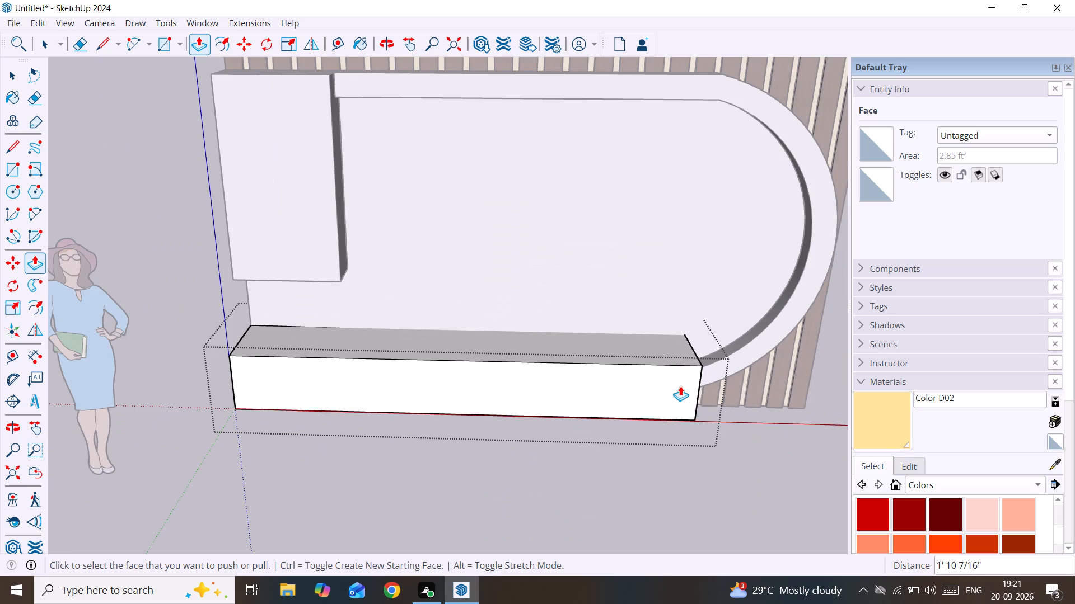
pyautogui.click(446, 342)
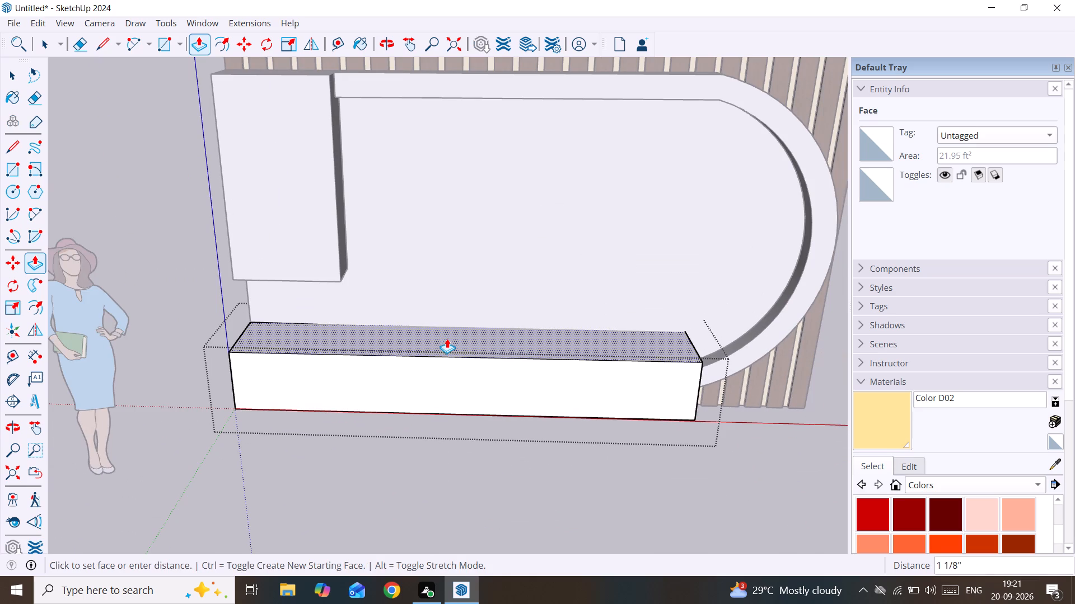
pyautogui.click(447, 338)
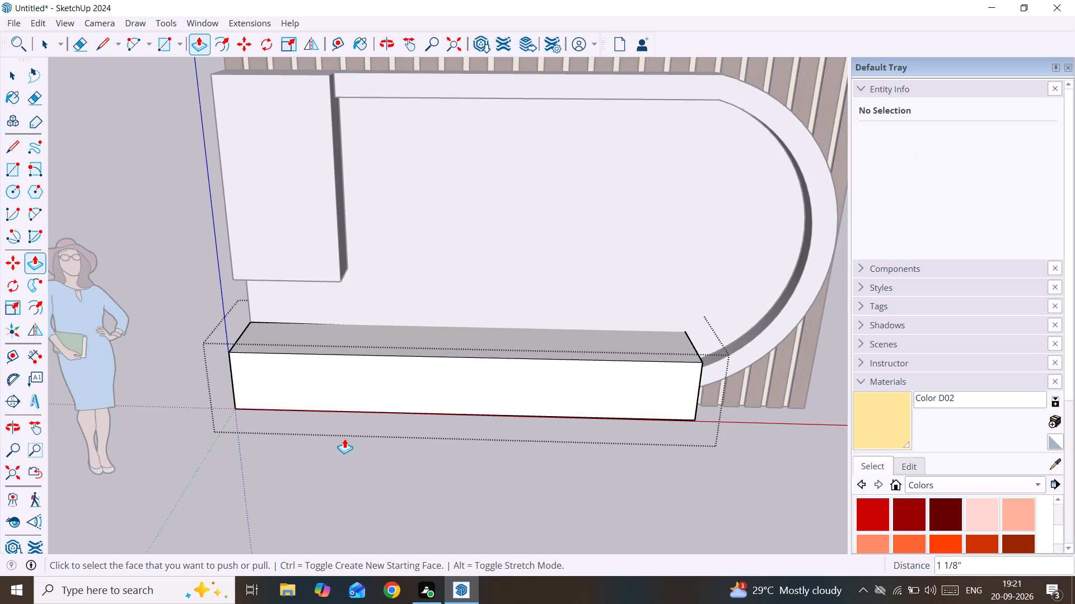
pyautogui.keyDown('shift'); pyautogui.moveTo(344, 438); pyautogui.dragTo(452, 430, button='middle'); pyautogui.keyUp('shift')
pyautogui.moveTo(440, 447); pyautogui.dragTo(416, 470)
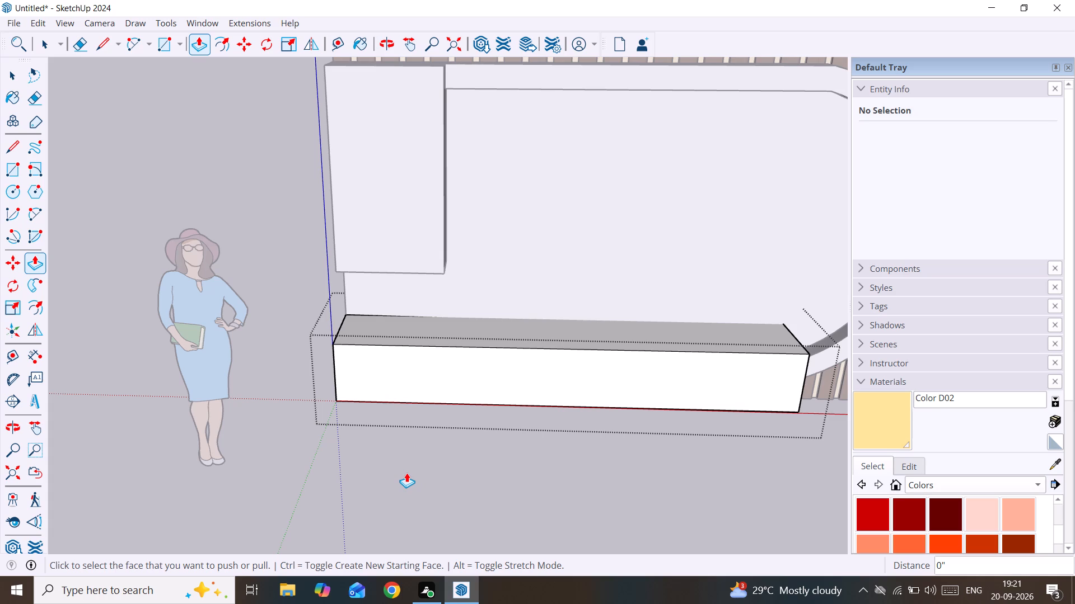
pyautogui.click(406, 473)
pyautogui.press('space')
pyautogui.click(382, 446)
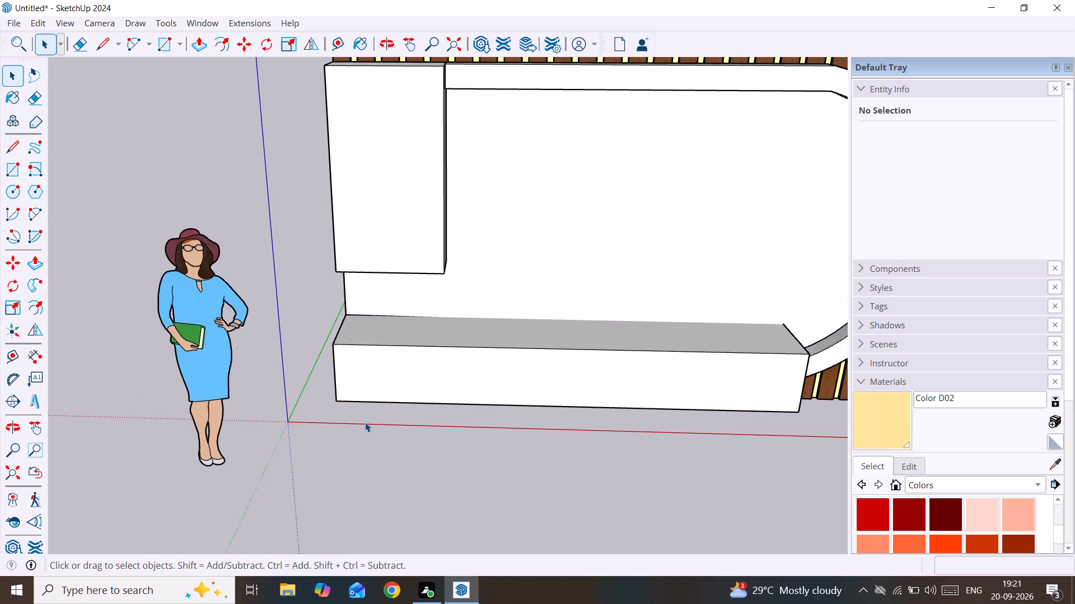
# Inside the projecting block group, push/pull its underside about 1' 7" down to the top of the bottom box.
pyautogui.scroll(3, 348, 415)
pyautogui.scroll(-7, 353, 379)
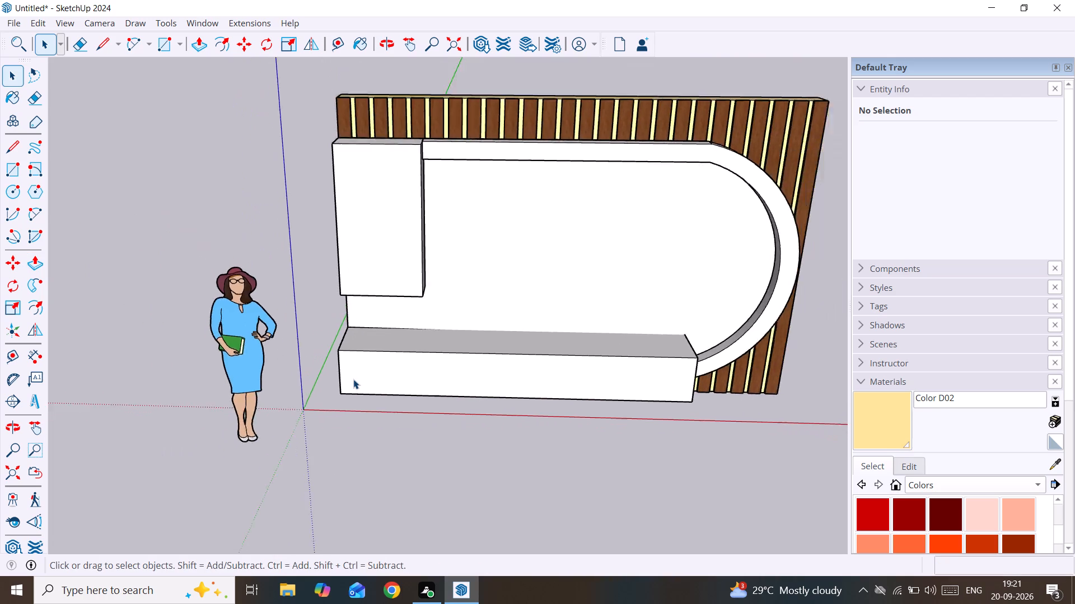
pyautogui.scroll(-1, 353, 379)
pyautogui.moveTo(375, 317); pyautogui.dragTo(403, 213, button='middle')
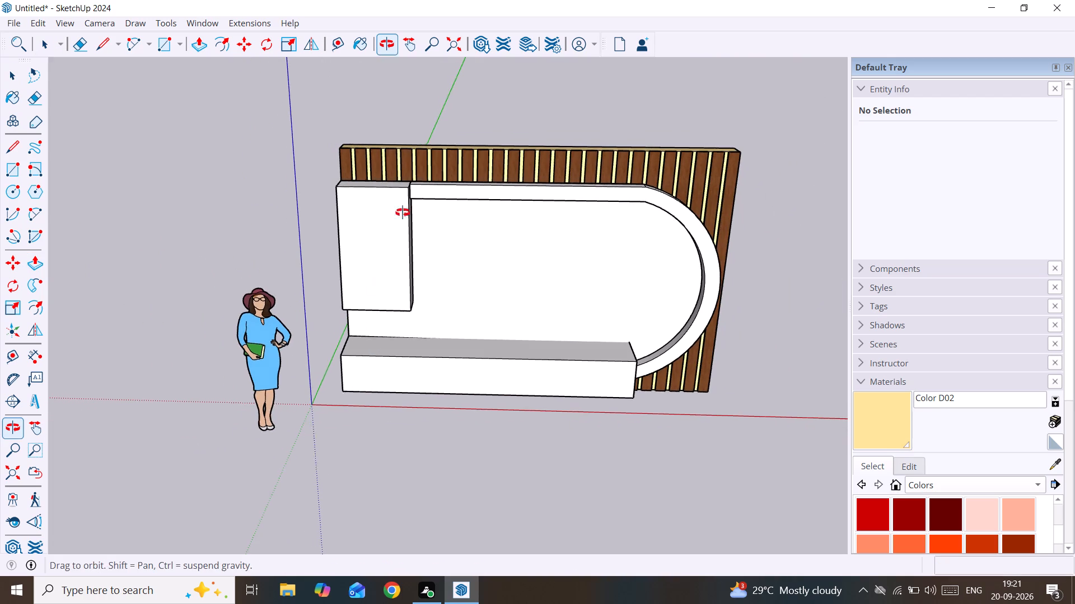
pyautogui.moveTo(403, 213); pyautogui.dragTo(450, 55, button='middle')
pyautogui.scroll(2, 298, 306)
pyautogui.scroll(2, 447, 307)
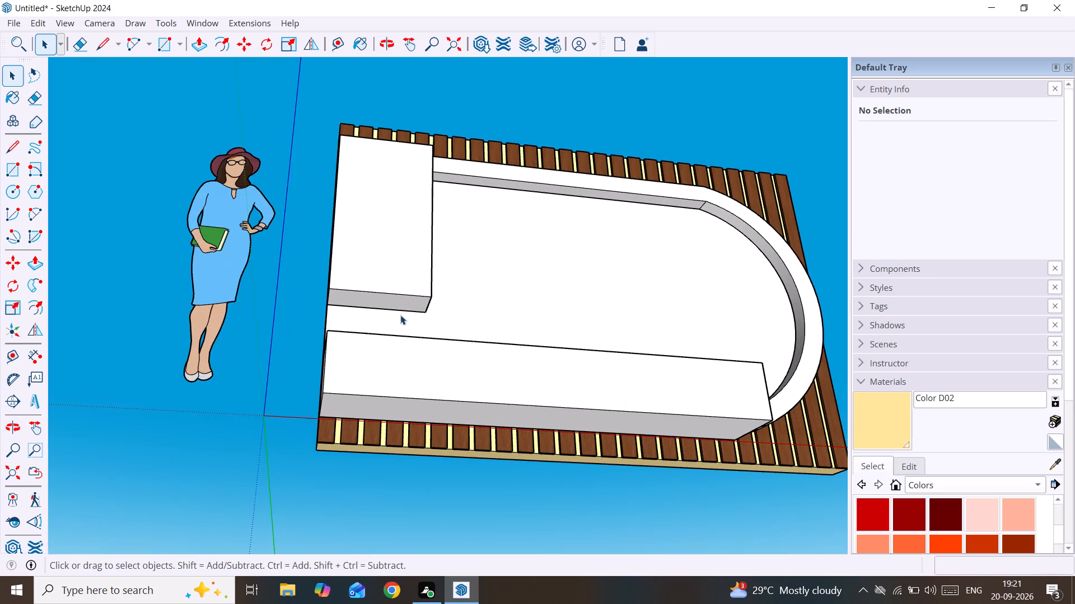
pyautogui.doubleClick(400, 298)
pyautogui.scroll(2, 400, 298)
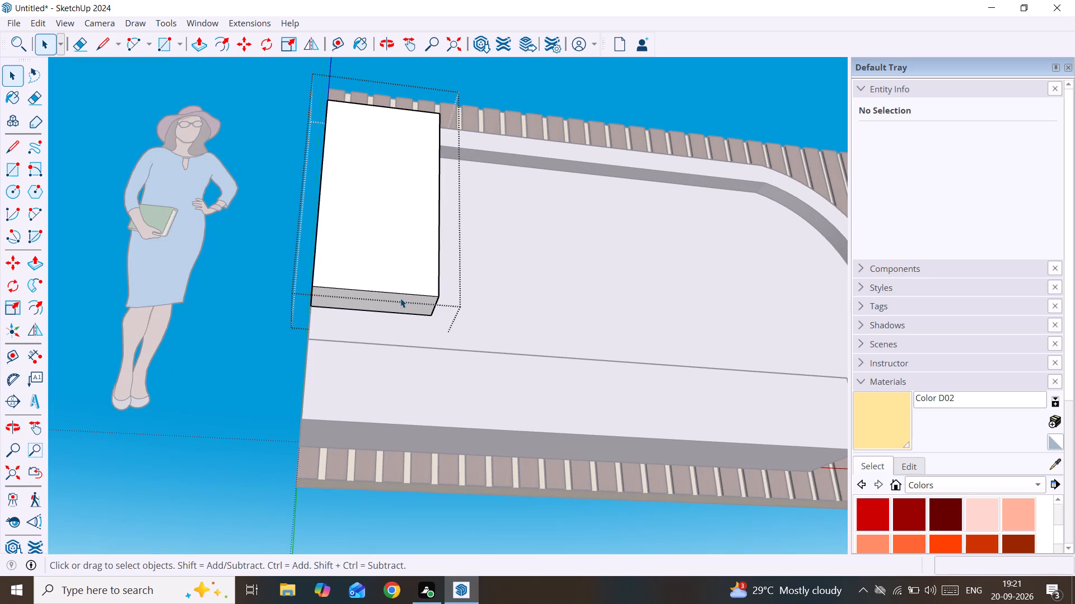
pyautogui.press('p')
pyautogui.click(388, 293)
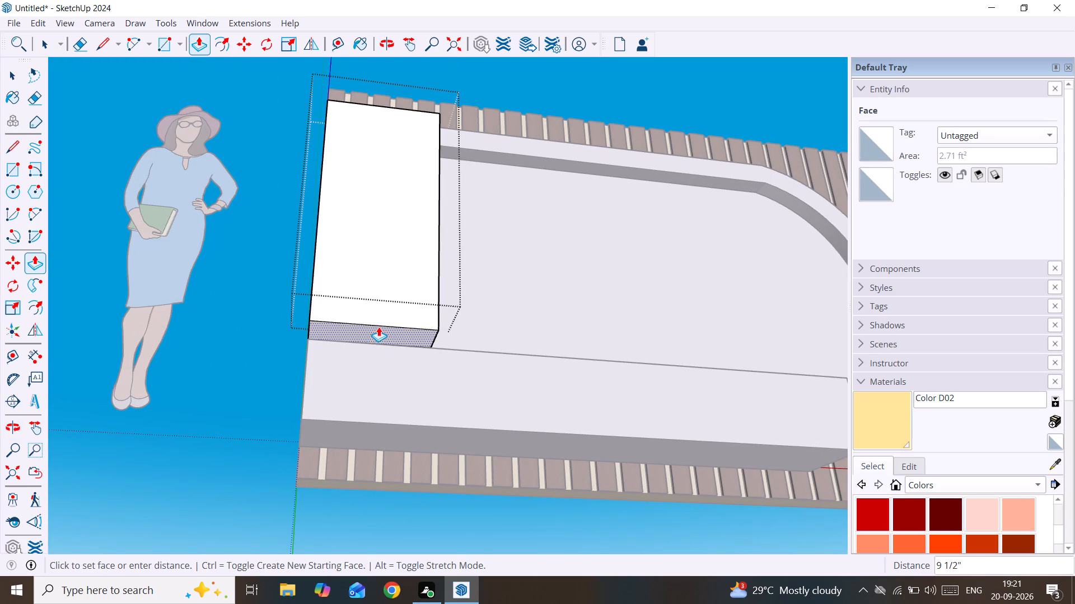
pyautogui.moveTo(376, 342); pyautogui.dragTo(377, 417, button='middle')
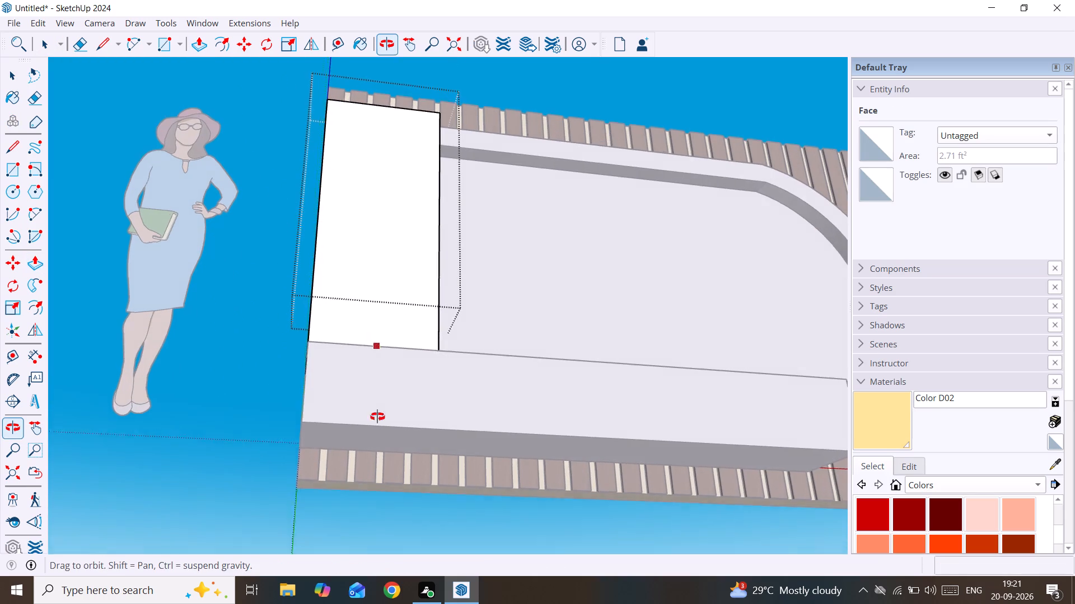
pyautogui.moveTo(377, 417); pyautogui.dragTo(475, 603, button='middle')
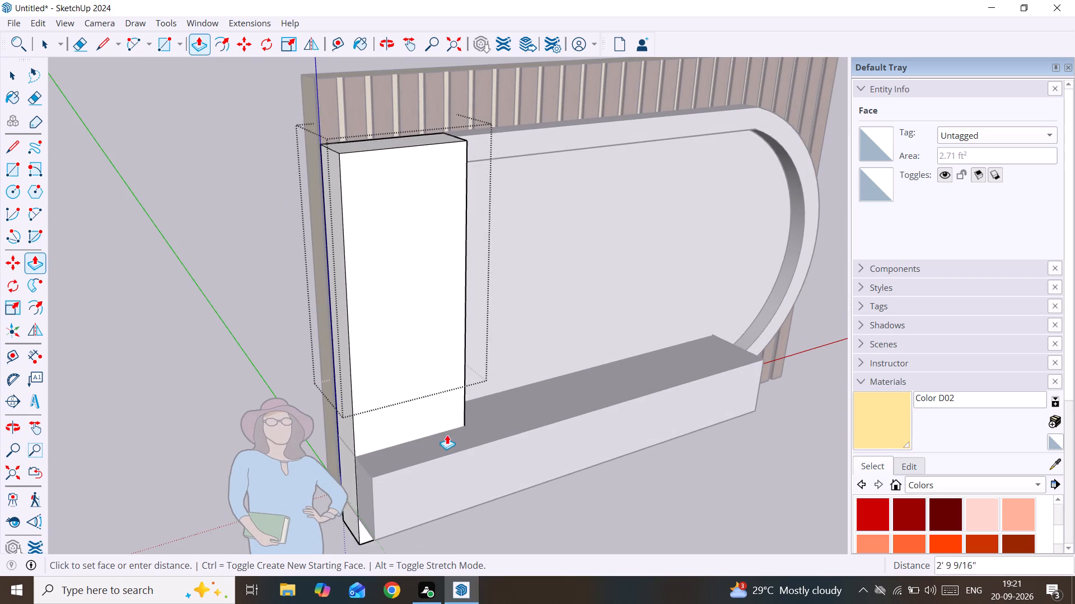
pyautogui.moveTo(446, 387); pyautogui.dragTo(545, 429, button='middle')
pyautogui.scroll(5, 455, 443)
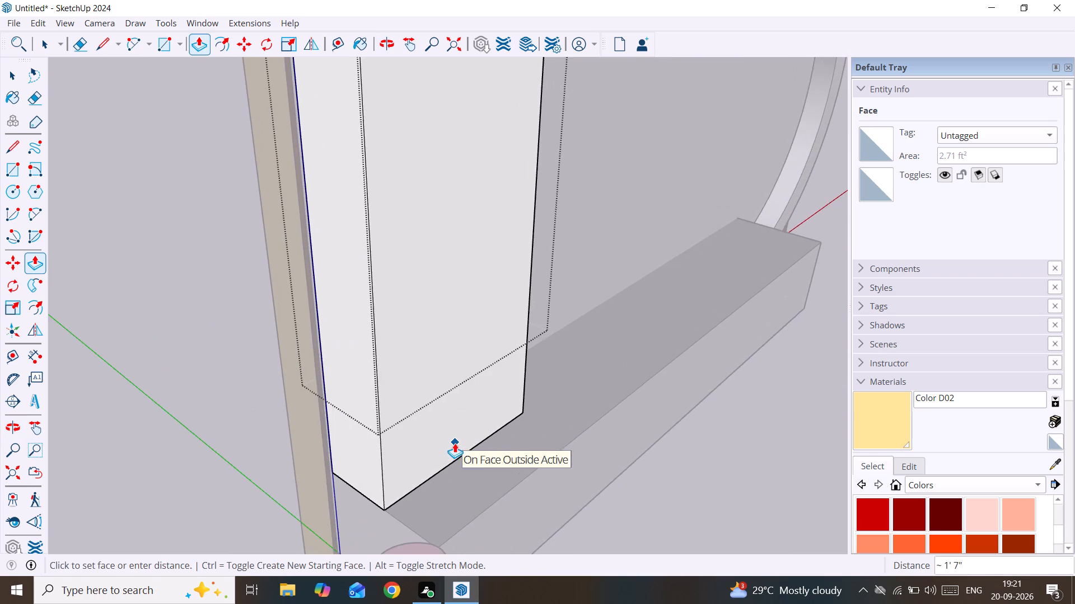
pyautogui.scroll(2, 455, 443)
pyautogui.moveTo(455, 443); pyautogui.dragTo(455, 431, button='middle')
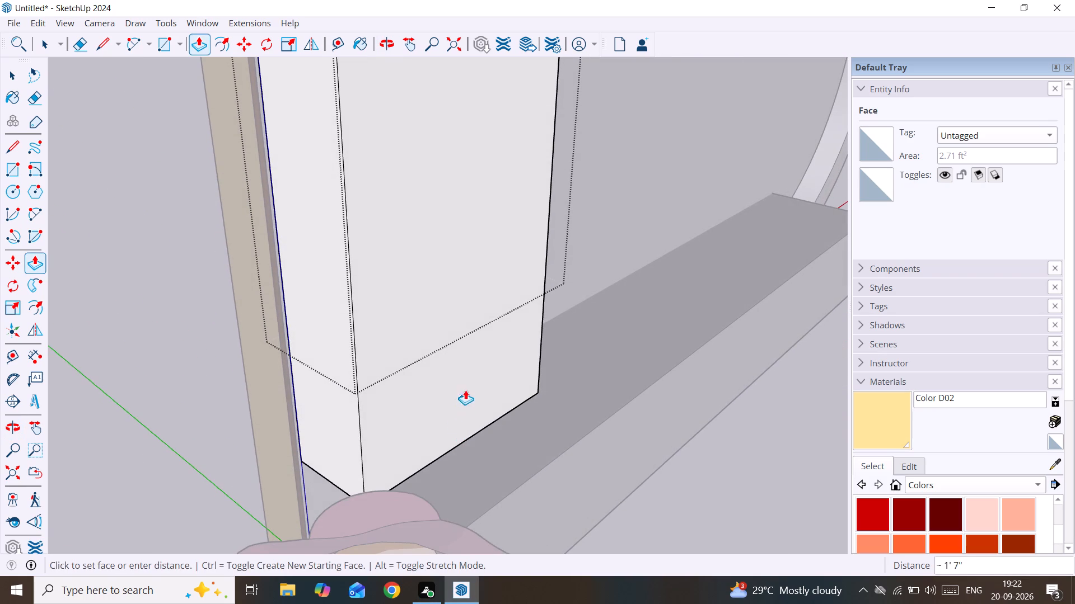
pyautogui.moveTo(502, 330); pyautogui.dragTo(391, 364, button='middle')
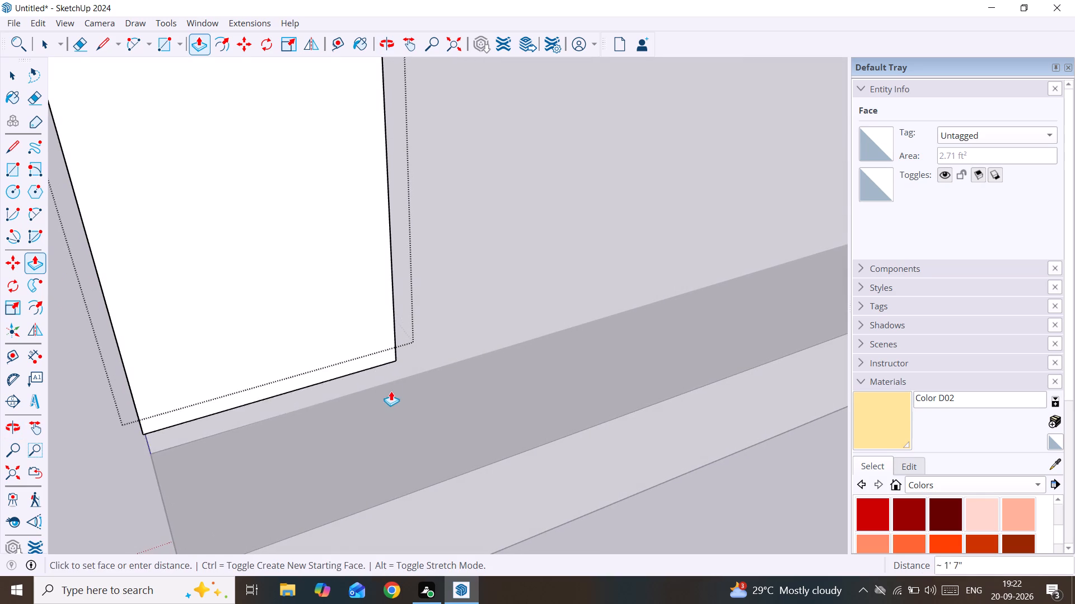
pyautogui.click(393, 403)
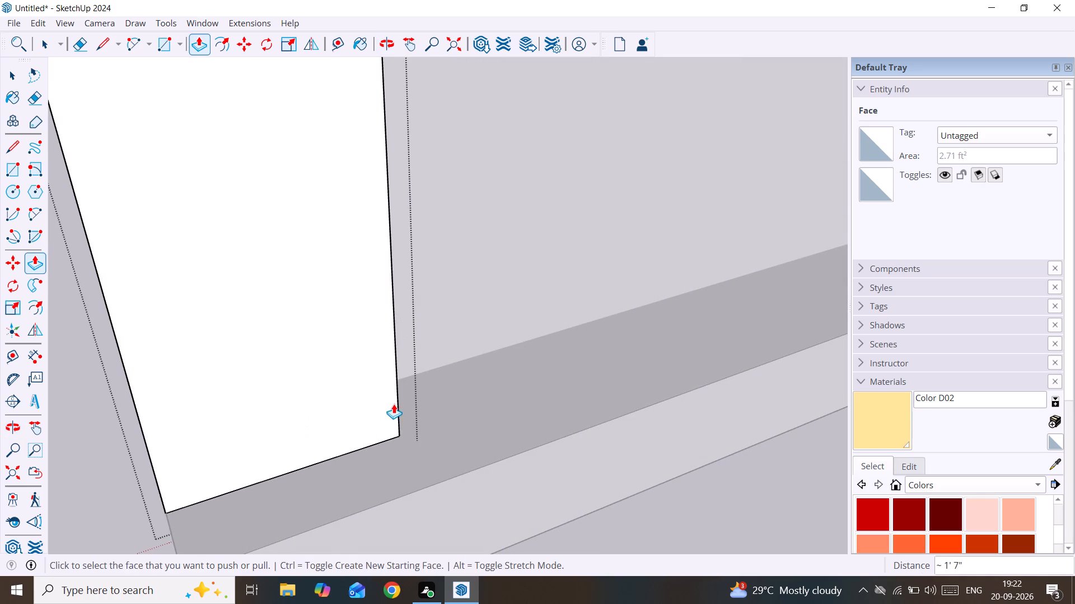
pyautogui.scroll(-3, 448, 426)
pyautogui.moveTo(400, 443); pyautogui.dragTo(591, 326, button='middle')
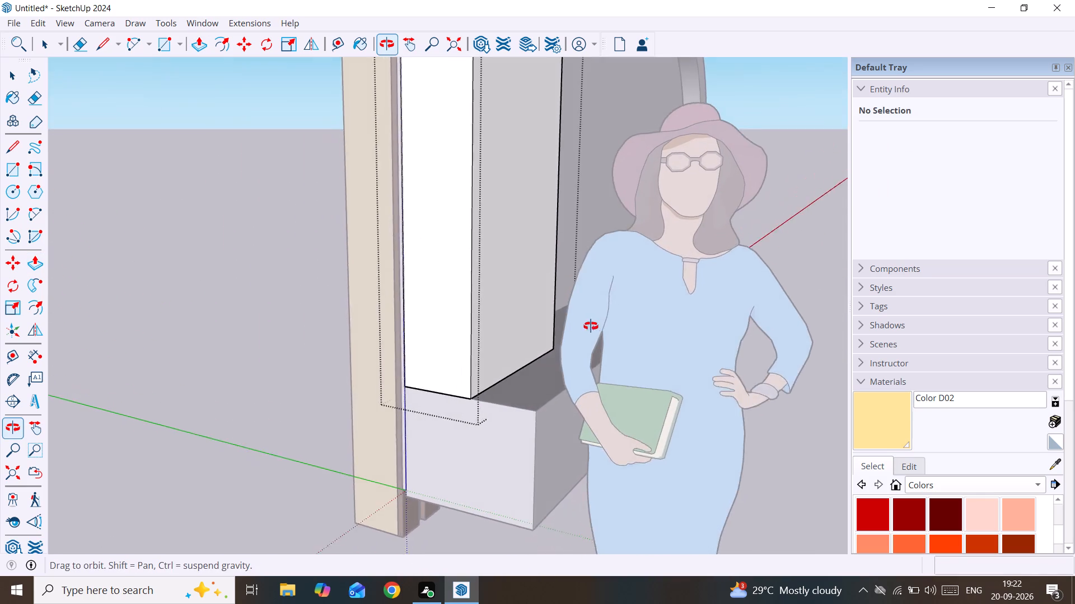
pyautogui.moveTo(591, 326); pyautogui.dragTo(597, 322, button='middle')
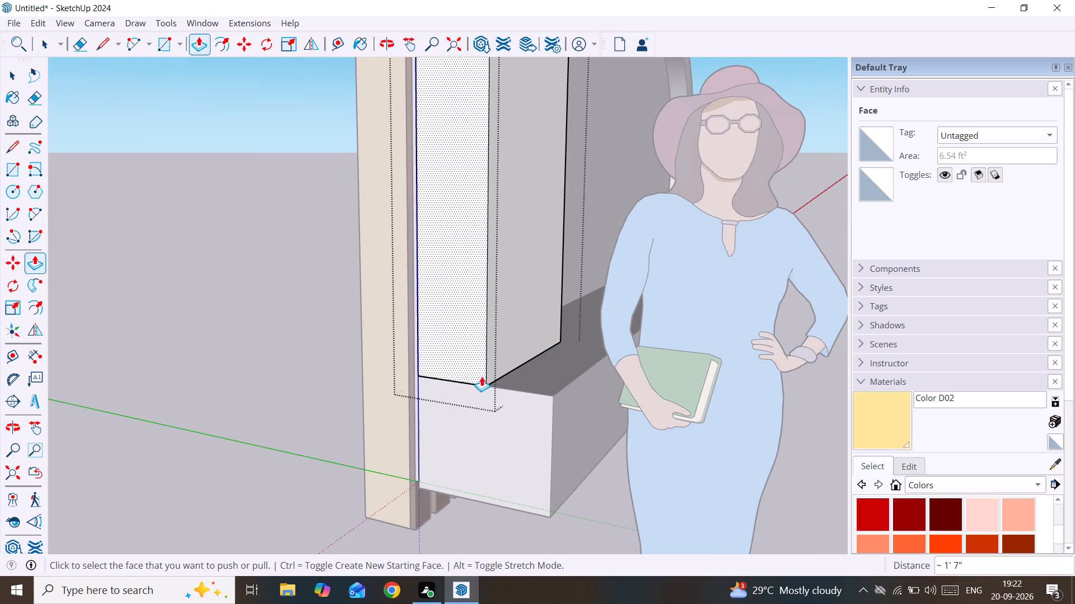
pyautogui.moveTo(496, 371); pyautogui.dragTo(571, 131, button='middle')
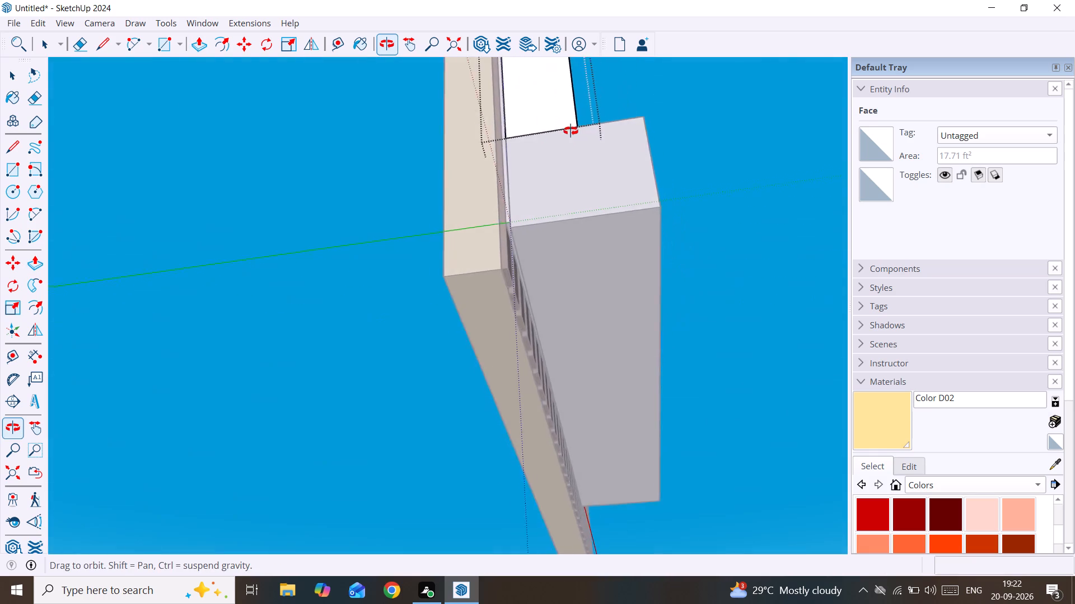
# Close the projecting block group.
pyautogui.moveTo(571, 131); pyautogui.dragTo(52, 391, button='middle')
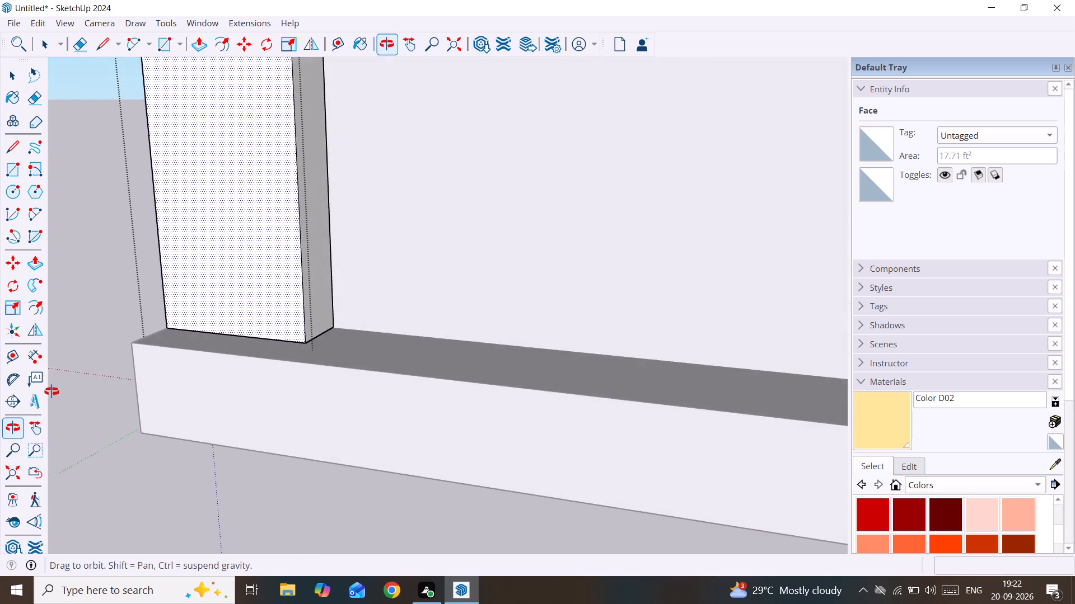
pyautogui.moveTo(52, 391); pyautogui.dragTo(139, 386, button='middle')
pyautogui.press('space')
pyautogui.scroll(-8, 334, 383)
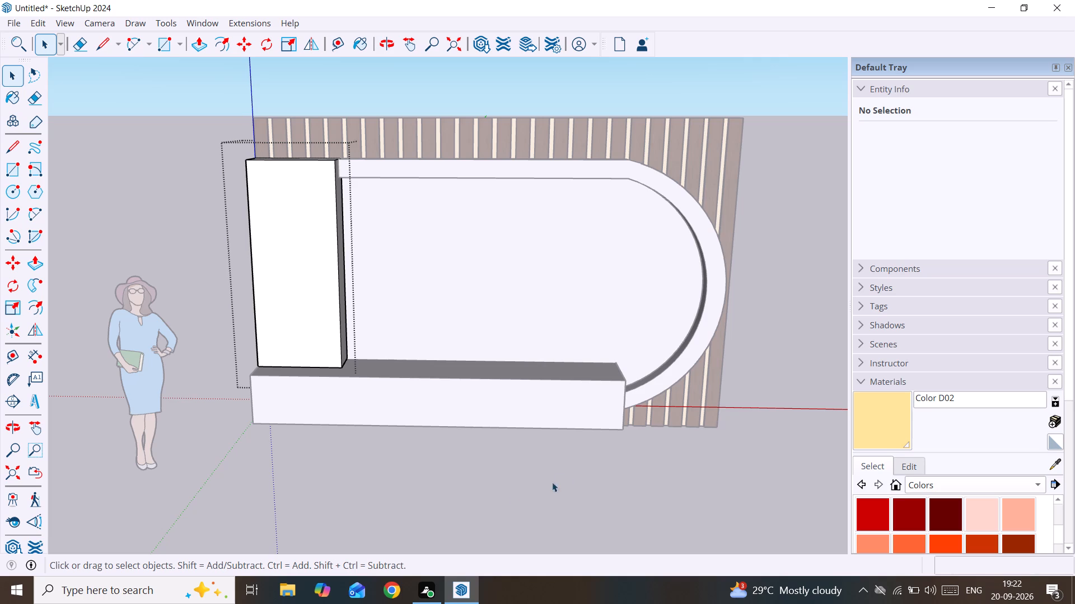
pyautogui.click(506, 498)
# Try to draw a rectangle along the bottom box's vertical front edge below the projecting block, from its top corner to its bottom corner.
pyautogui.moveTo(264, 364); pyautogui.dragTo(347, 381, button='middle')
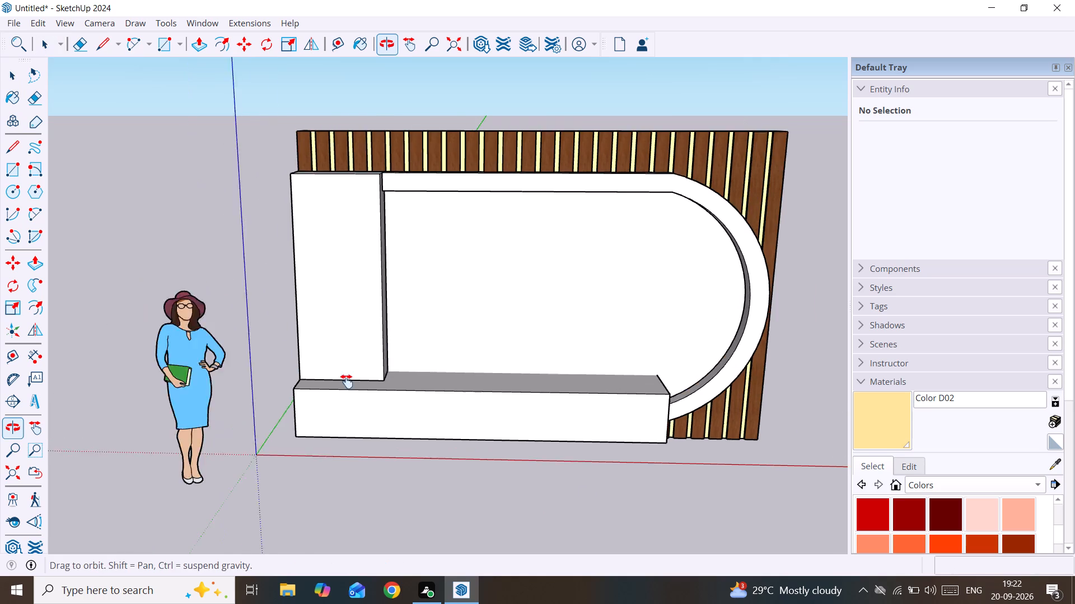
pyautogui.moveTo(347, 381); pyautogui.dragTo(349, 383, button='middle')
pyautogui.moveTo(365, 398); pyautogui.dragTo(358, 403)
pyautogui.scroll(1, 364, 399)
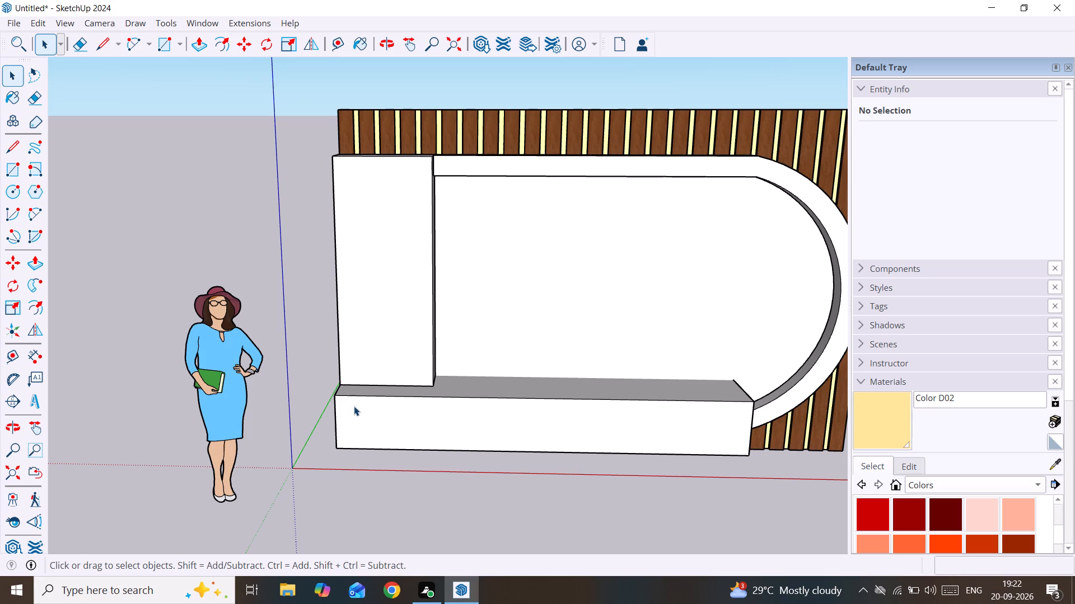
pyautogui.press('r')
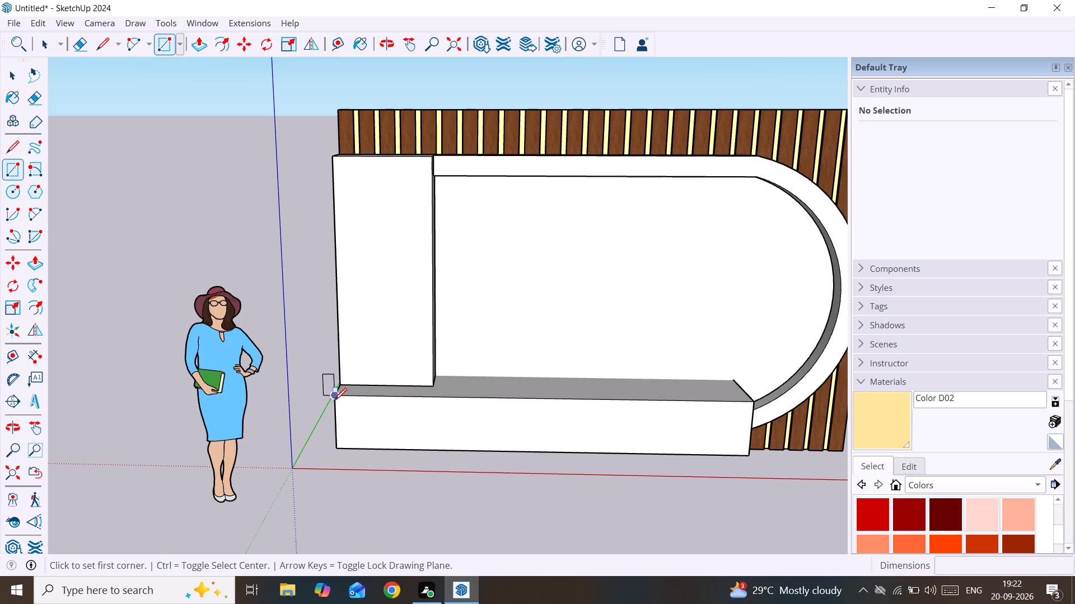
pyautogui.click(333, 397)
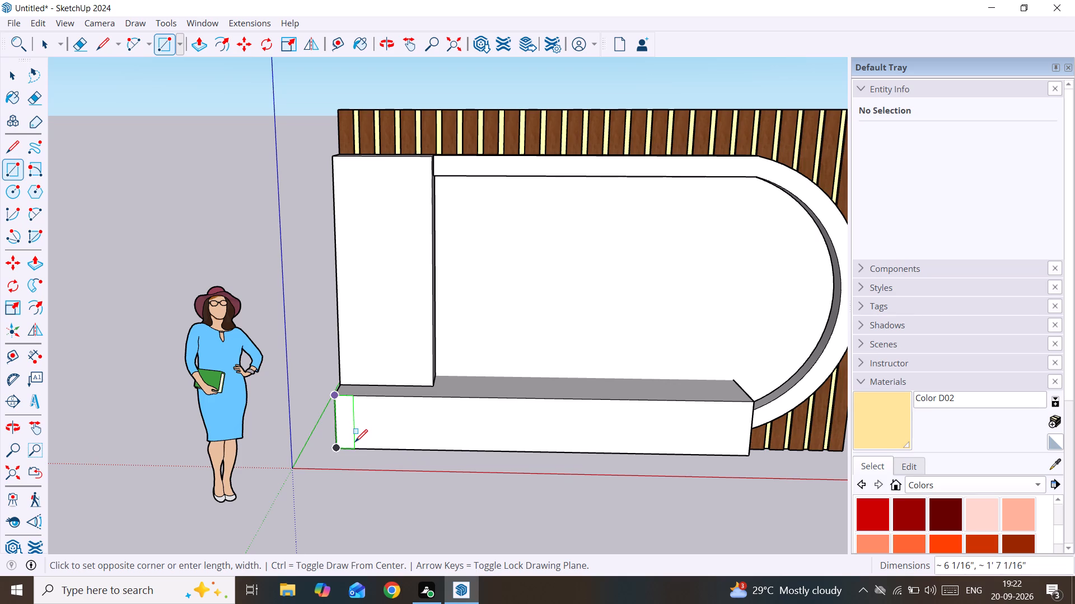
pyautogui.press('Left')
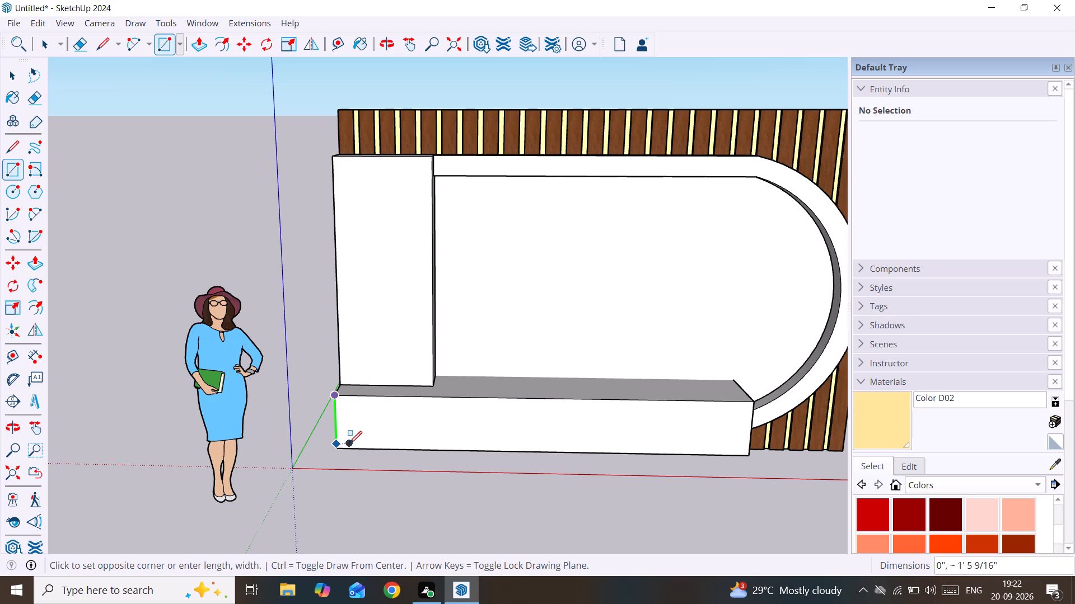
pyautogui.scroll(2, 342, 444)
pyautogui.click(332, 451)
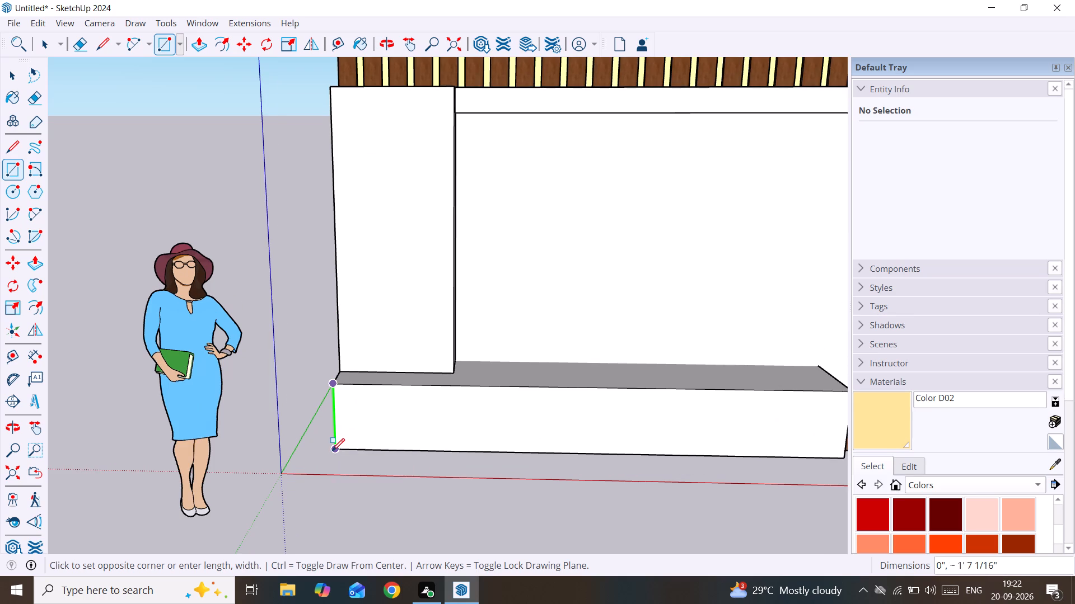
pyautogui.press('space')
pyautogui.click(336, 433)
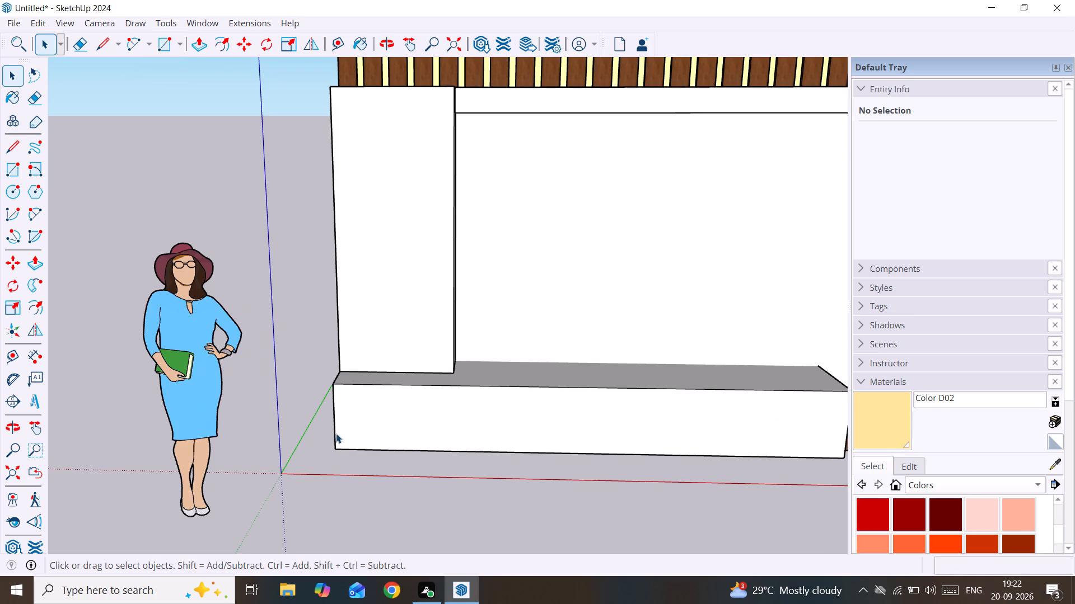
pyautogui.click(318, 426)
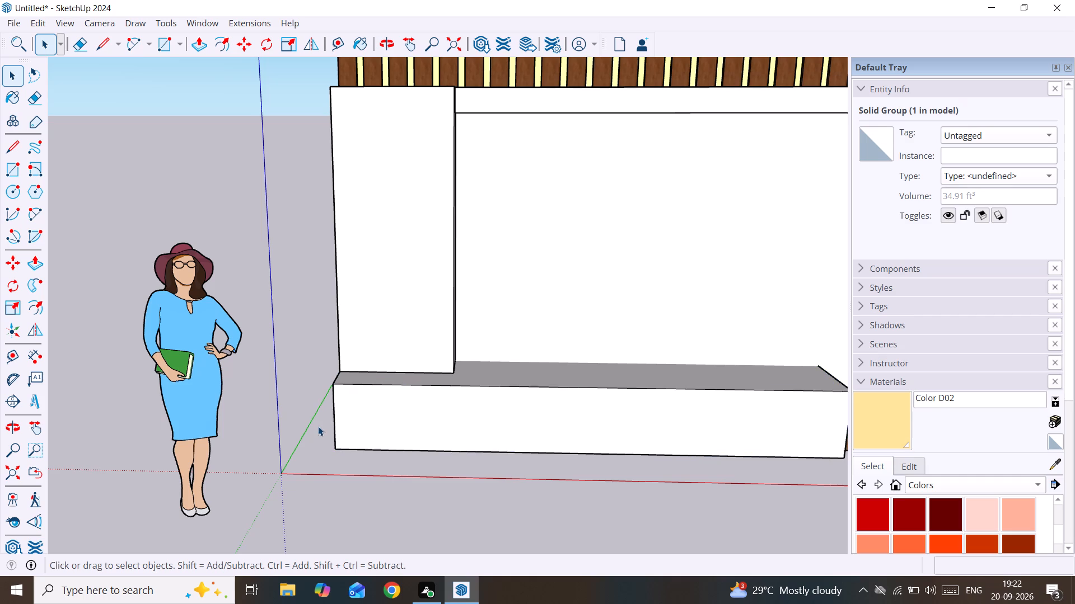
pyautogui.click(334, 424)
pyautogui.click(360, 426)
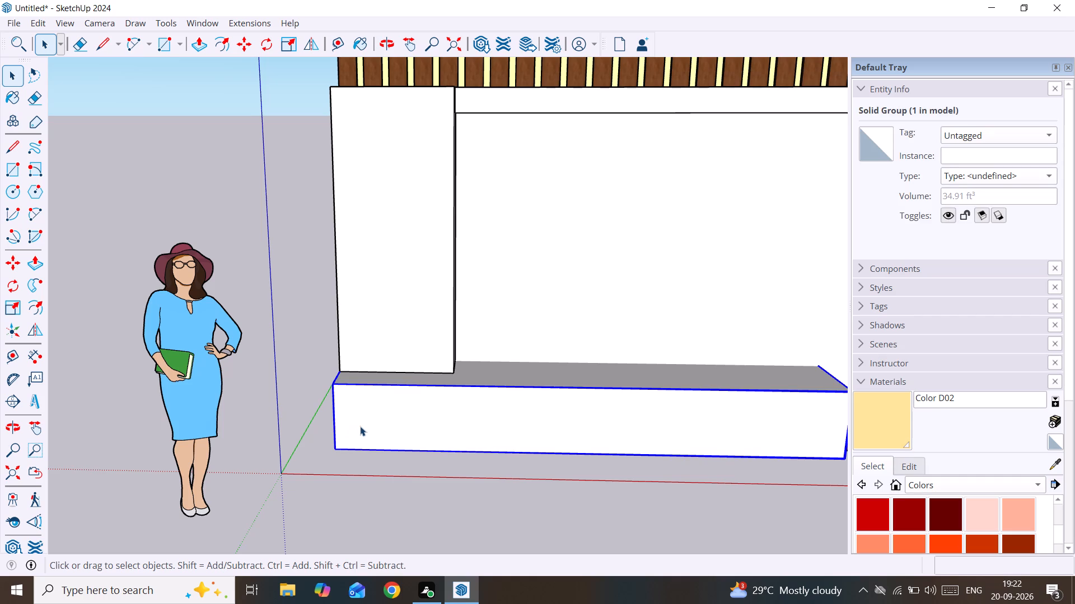
# Draw a line about 1' 7 1/16" long down the bottom box's vertical front edge at the projecting block end.
pyautogui.scroll(1, 319, 466)
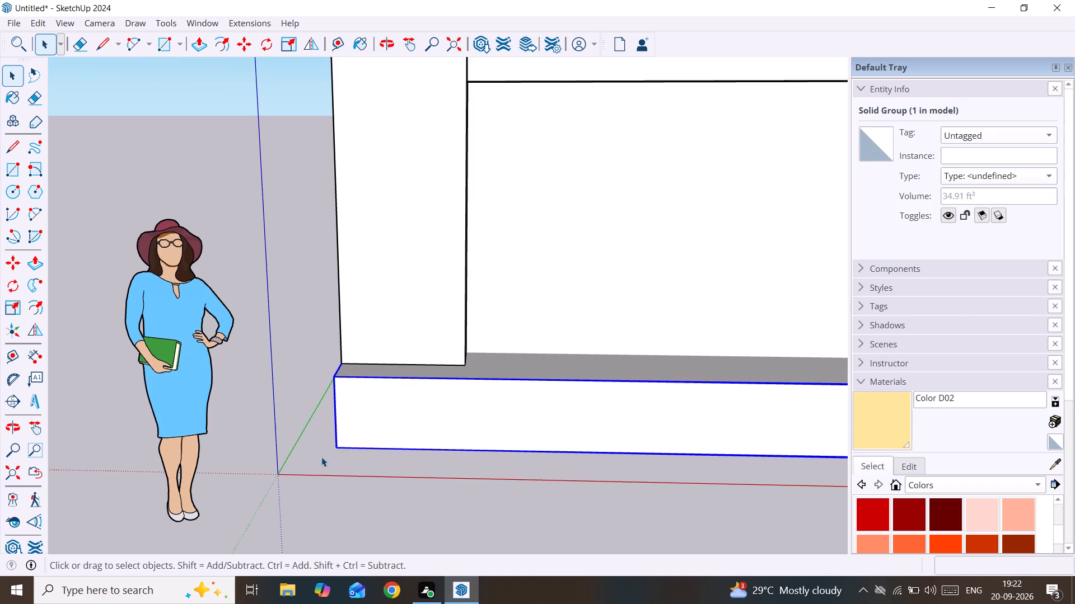
pyautogui.scroll(3, 321, 457)
pyautogui.moveTo(325, 454); pyautogui.dragTo(454, 428, button='middle')
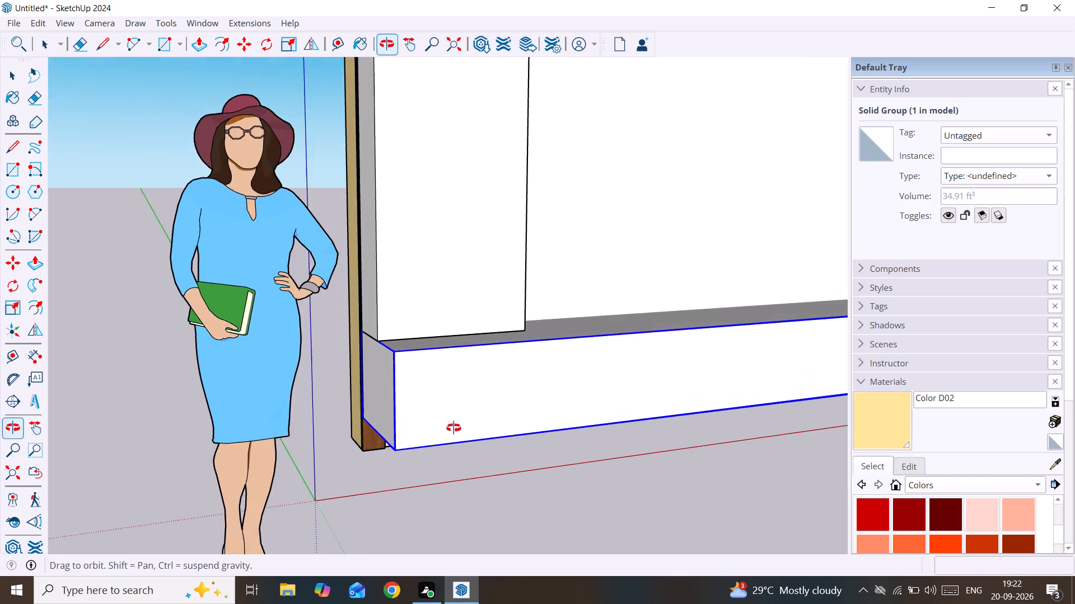
pyautogui.moveTo(454, 428); pyautogui.dragTo(432, 452, button='middle')
pyautogui.scroll(3, 408, 476)
pyautogui.click(447, 502)
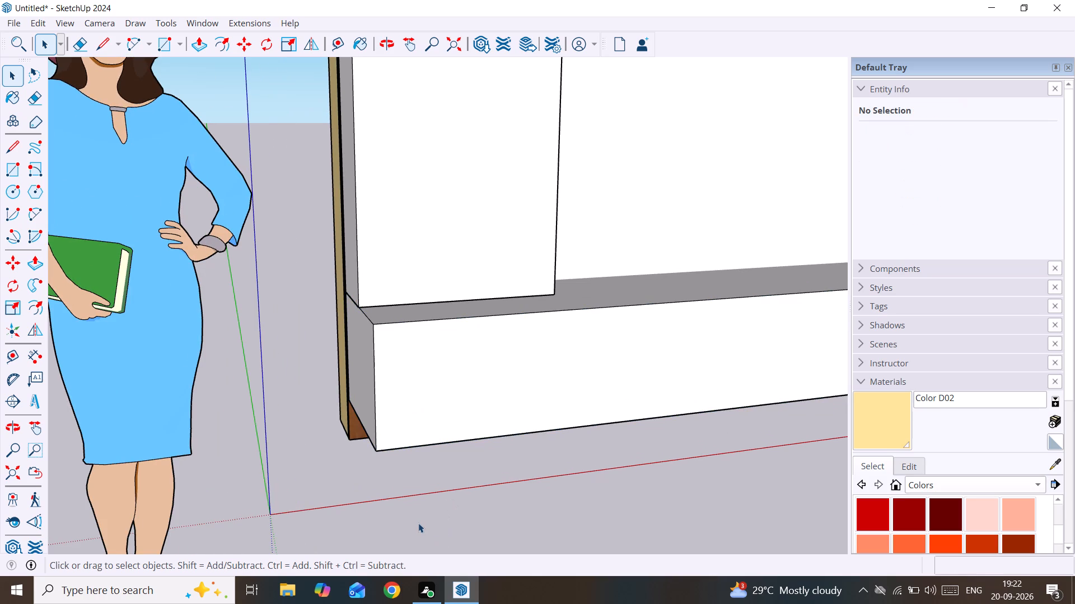
pyautogui.press('l')
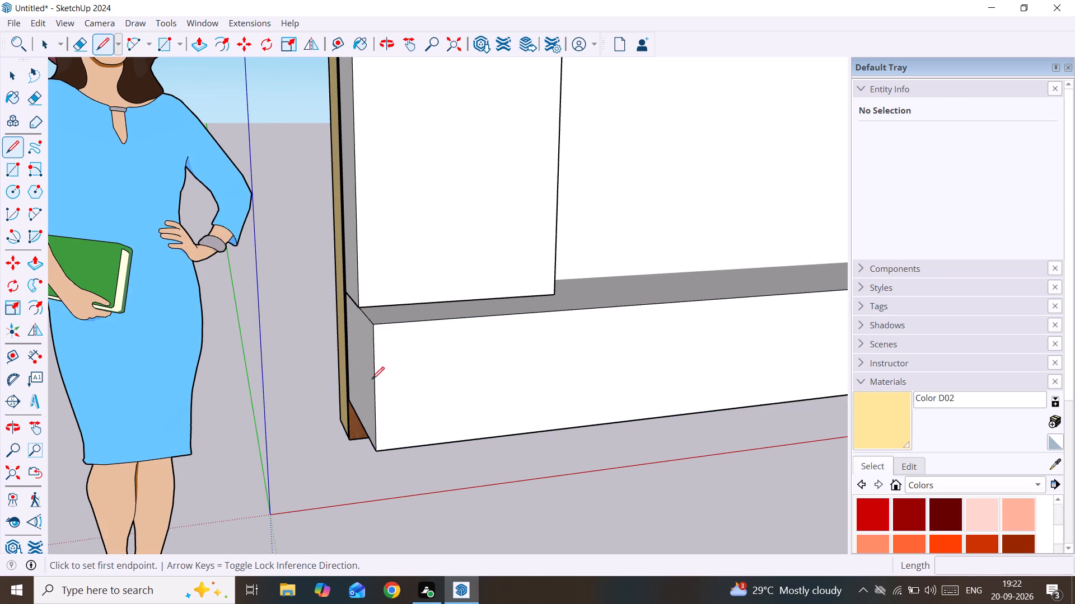
pyautogui.click(374, 325)
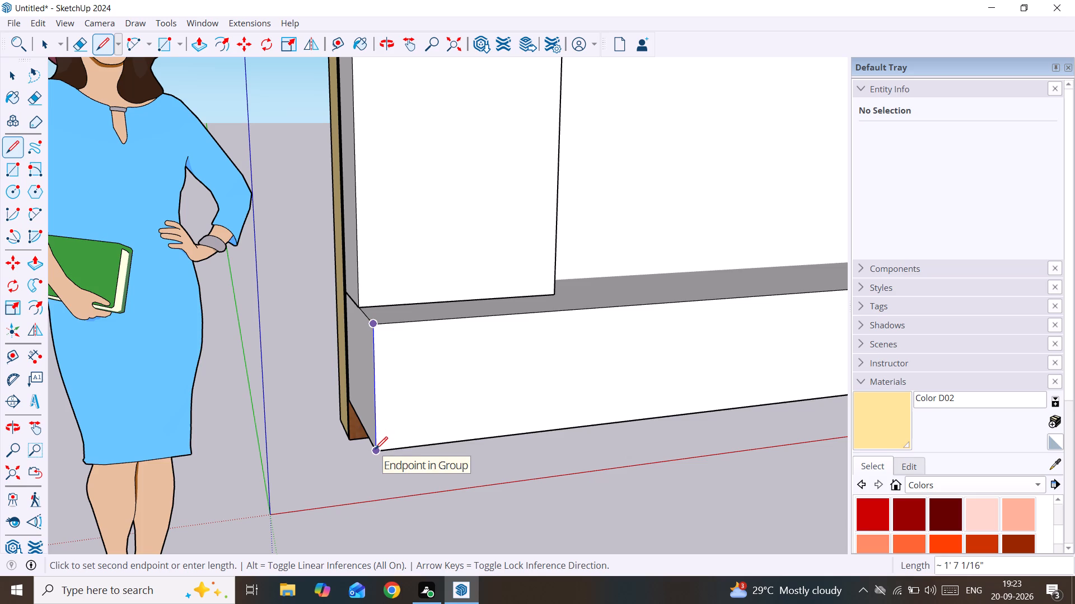
pyautogui.scroll(3, 389, 433)
pyautogui.moveTo(387, 432); pyautogui.dragTo(259, 419, button='middle')
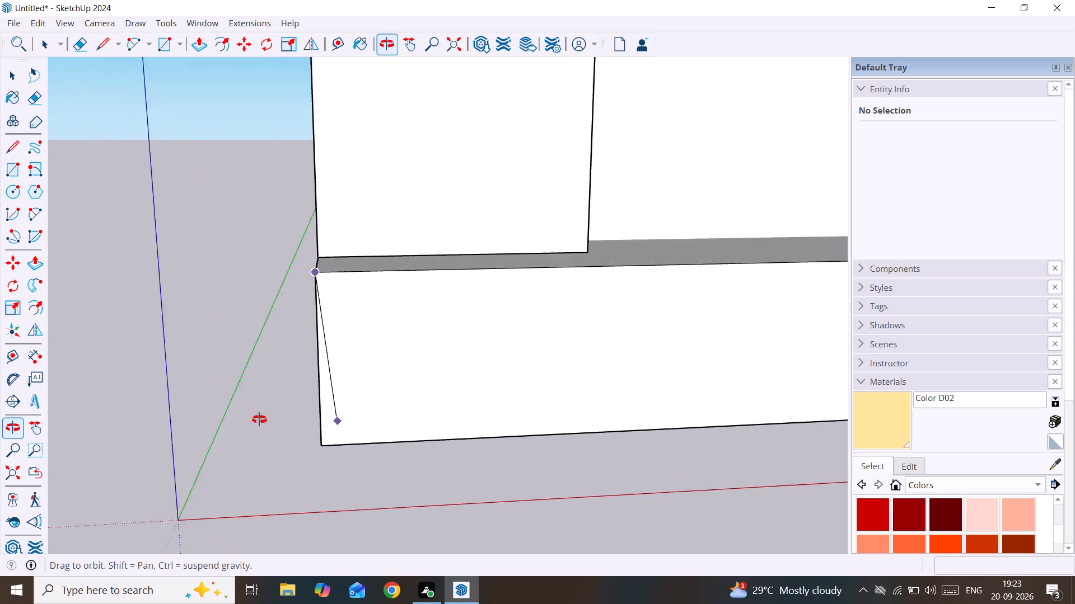
pyautogui.moveTo(259, 419); pyautogui.dragTo(249, 418, button='middle')
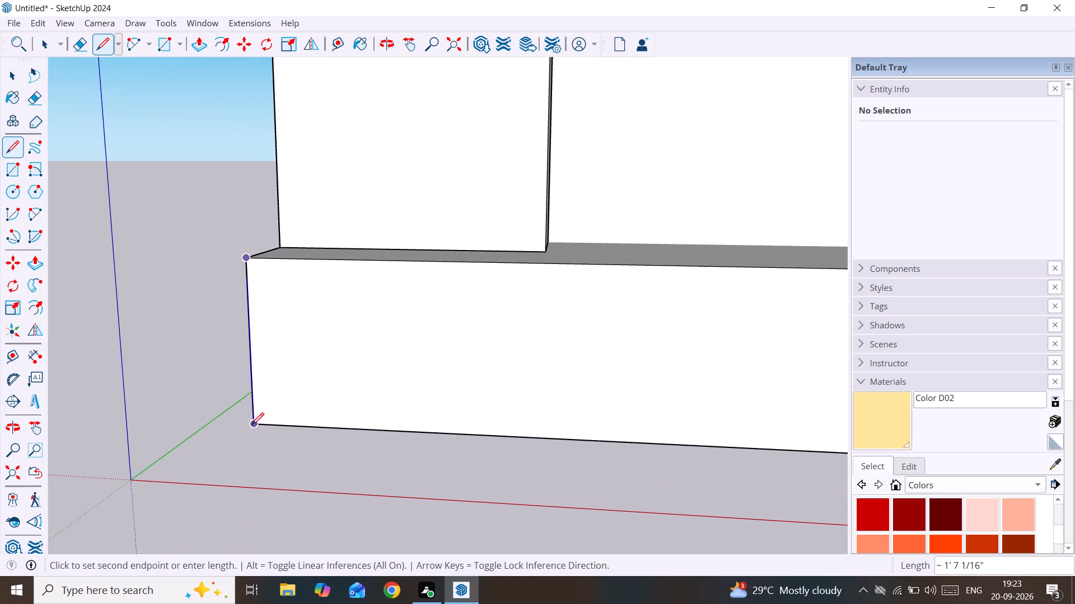
pyautogui.click(251, 425)
pyautogui.press('space')
# Copy the new vertical line about 7/16" along the red axis across the bottom box's front face.
pyautogui.click(254, 401)
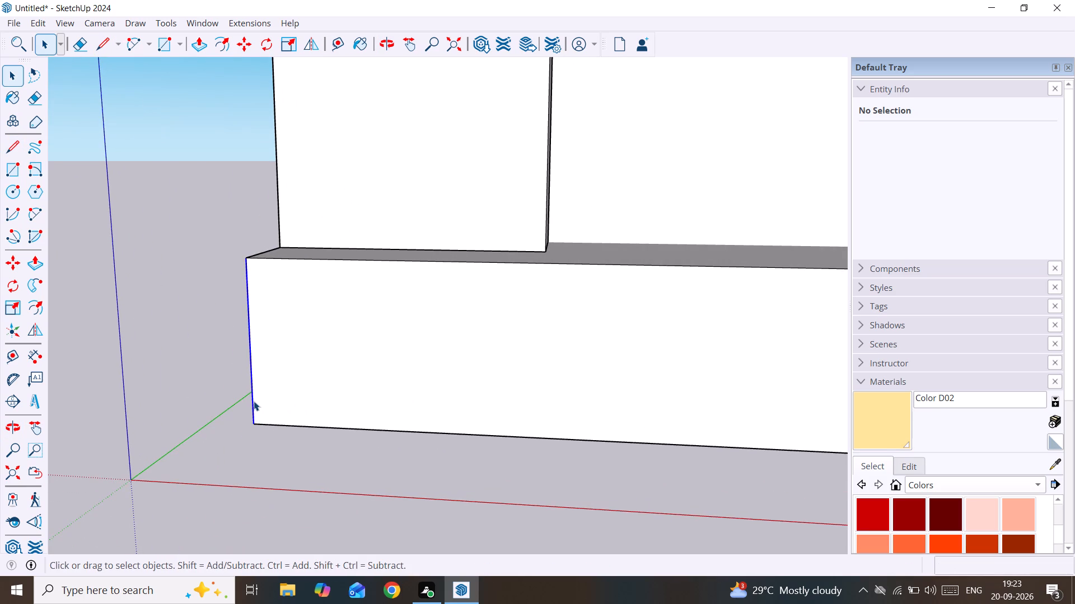
pyautogui.press('m')
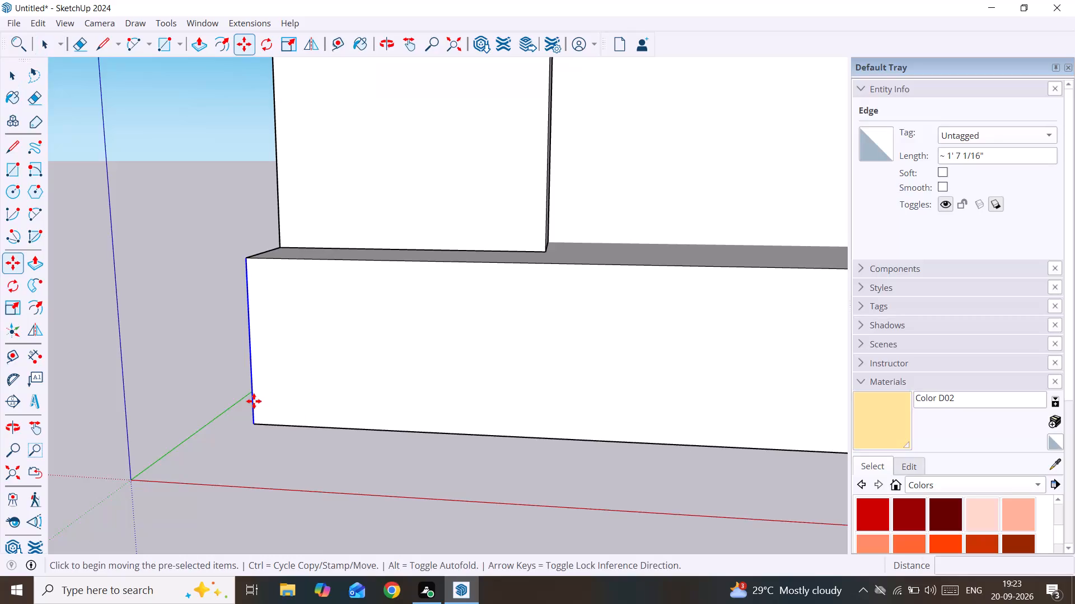
pyautogui.click(253, 422)
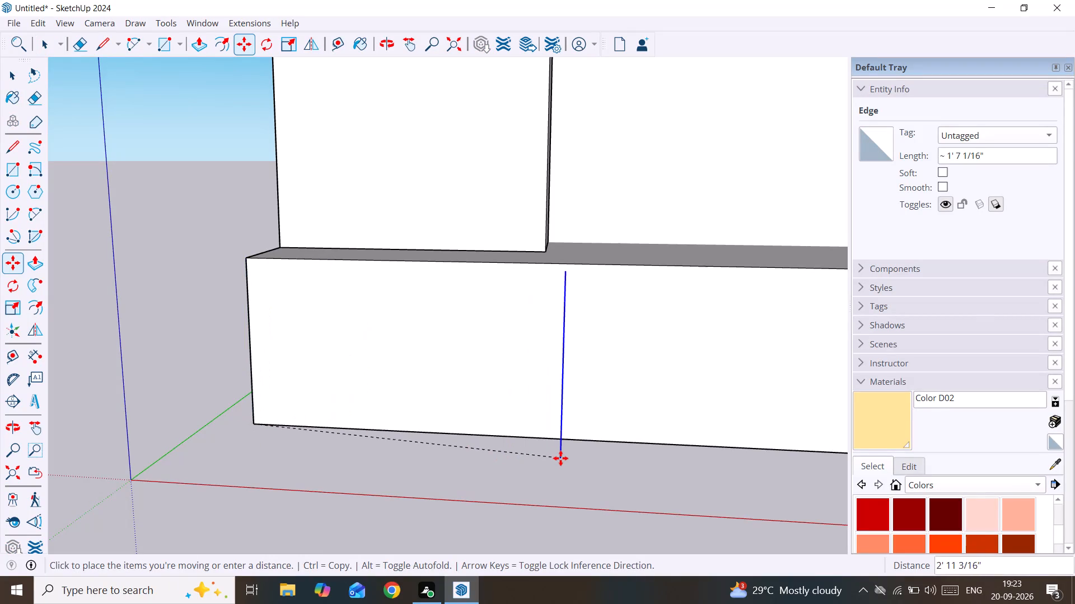
pyautogui.scroll(1, 275, 421)
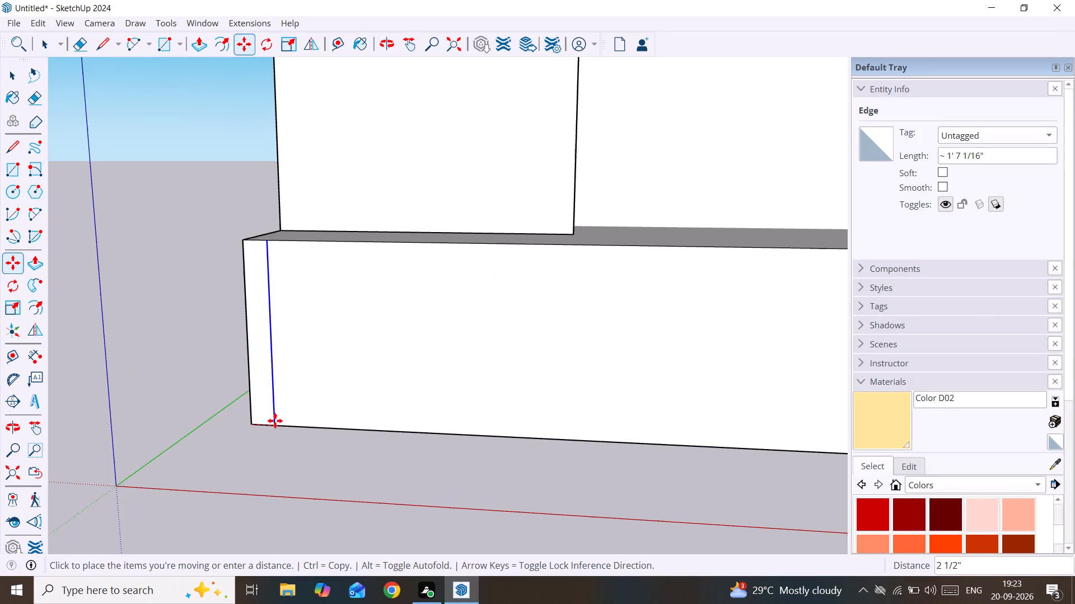
pyautogui.scroll(3, 275, 421)
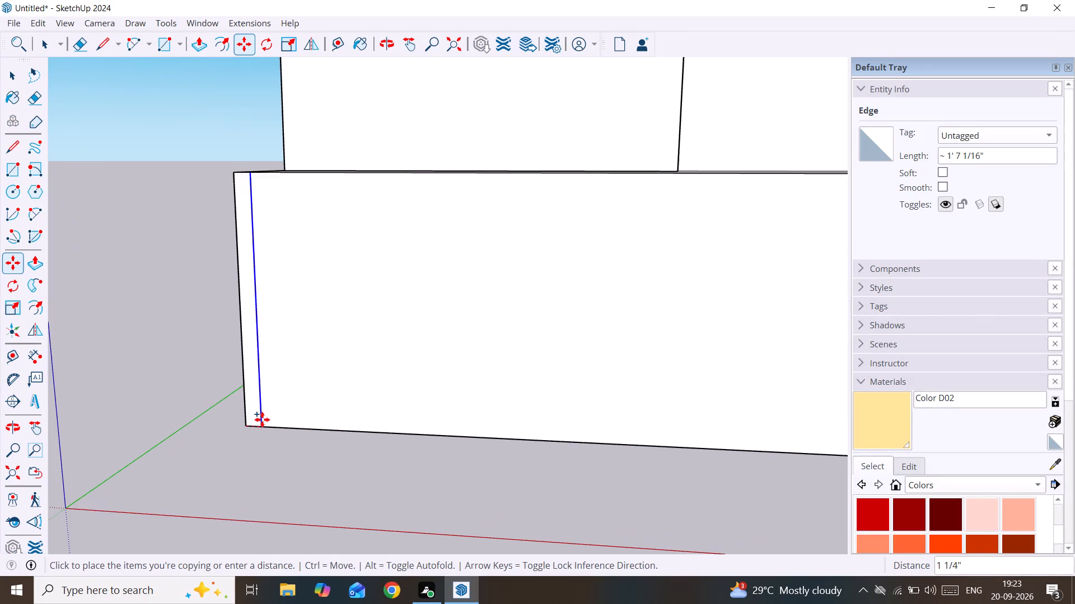
pyautogui.scroll(2, 262, 419)
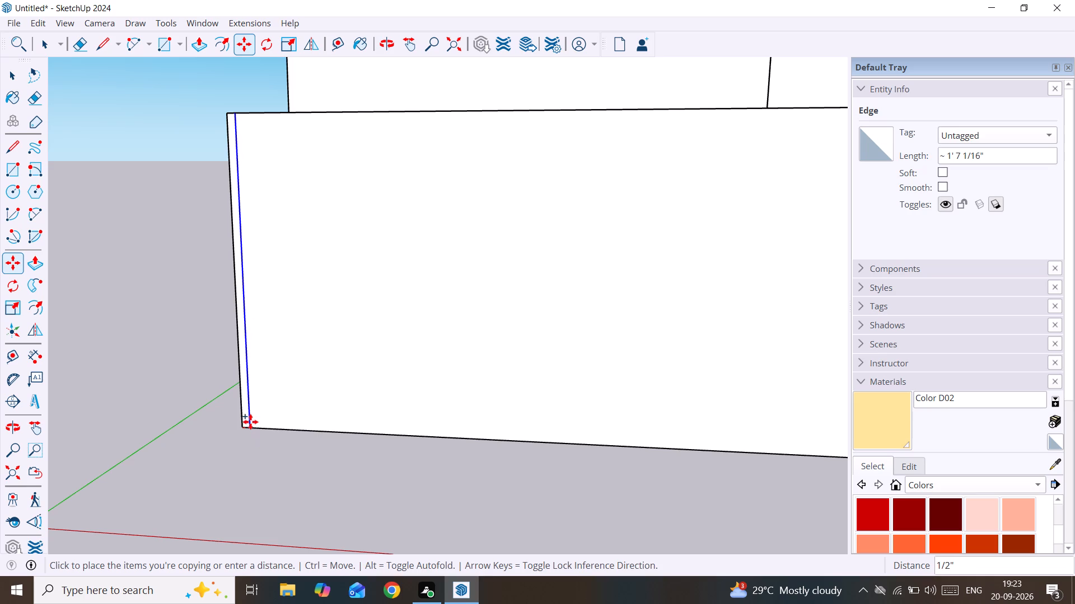
pyautogui.scroll(3, 251, 421)
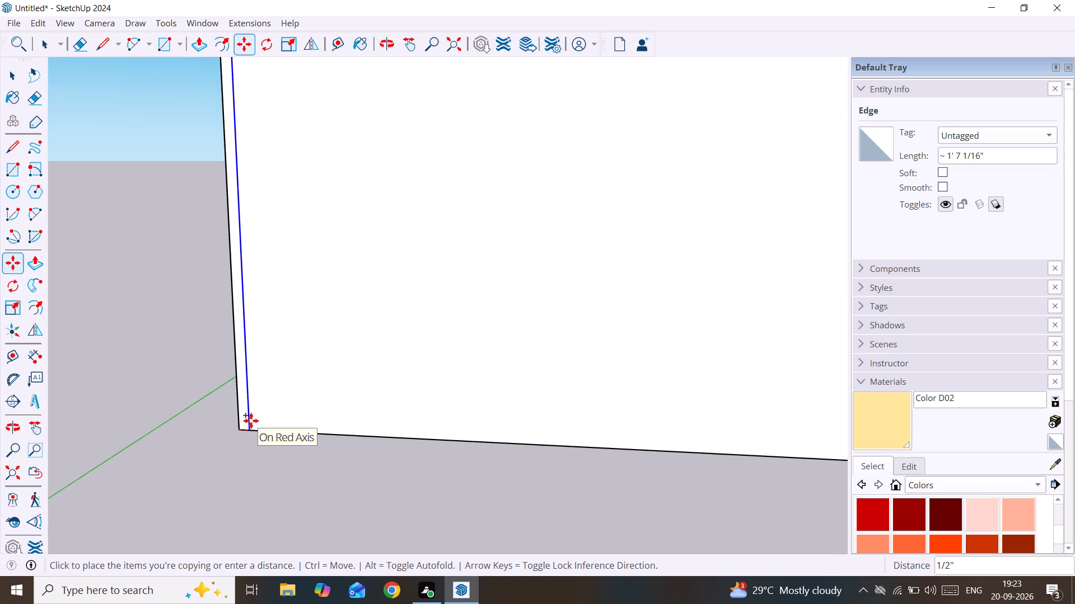
pyautogui.scroll(2, 251, 421)
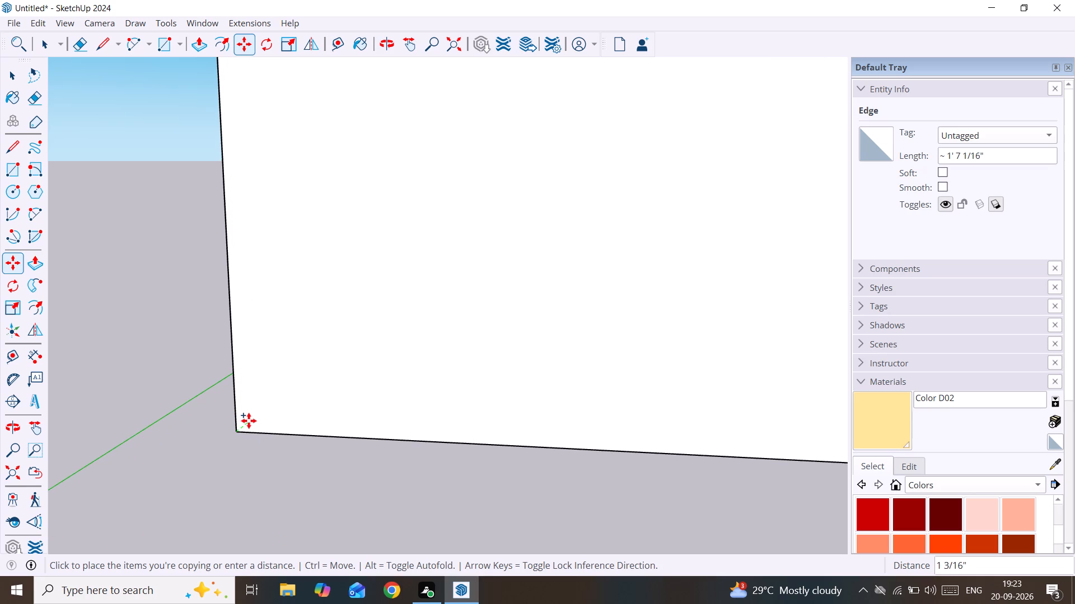
pyautogui.click(248, 428)
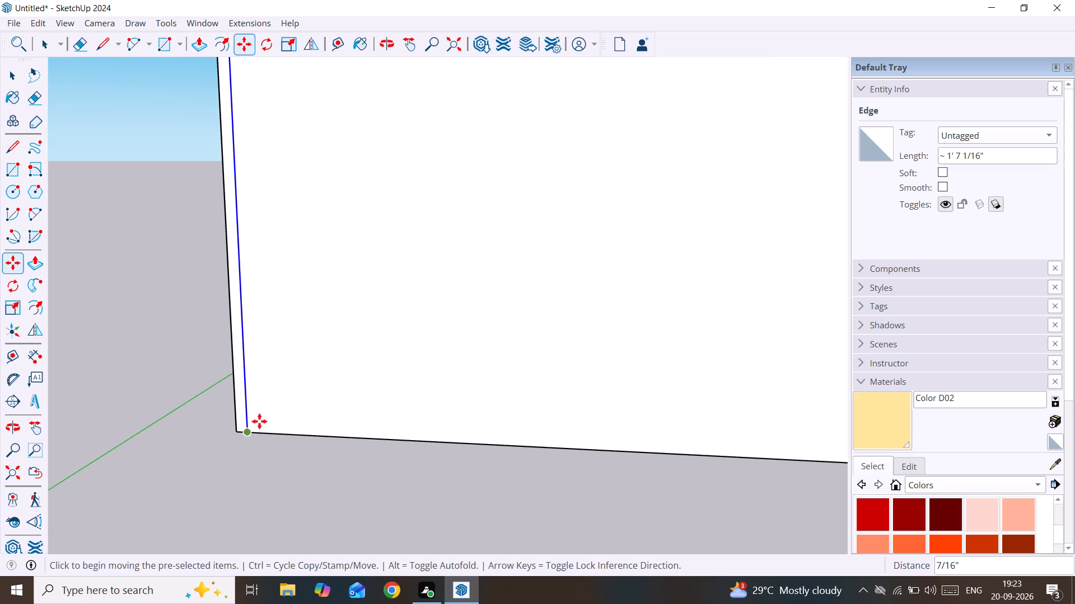
pyautogui.press('space')
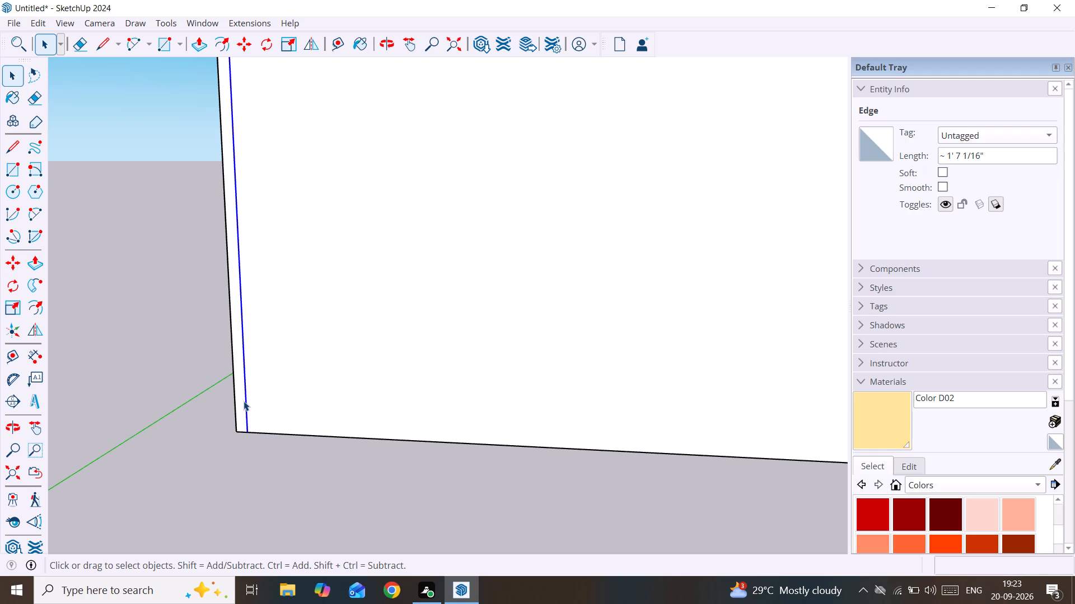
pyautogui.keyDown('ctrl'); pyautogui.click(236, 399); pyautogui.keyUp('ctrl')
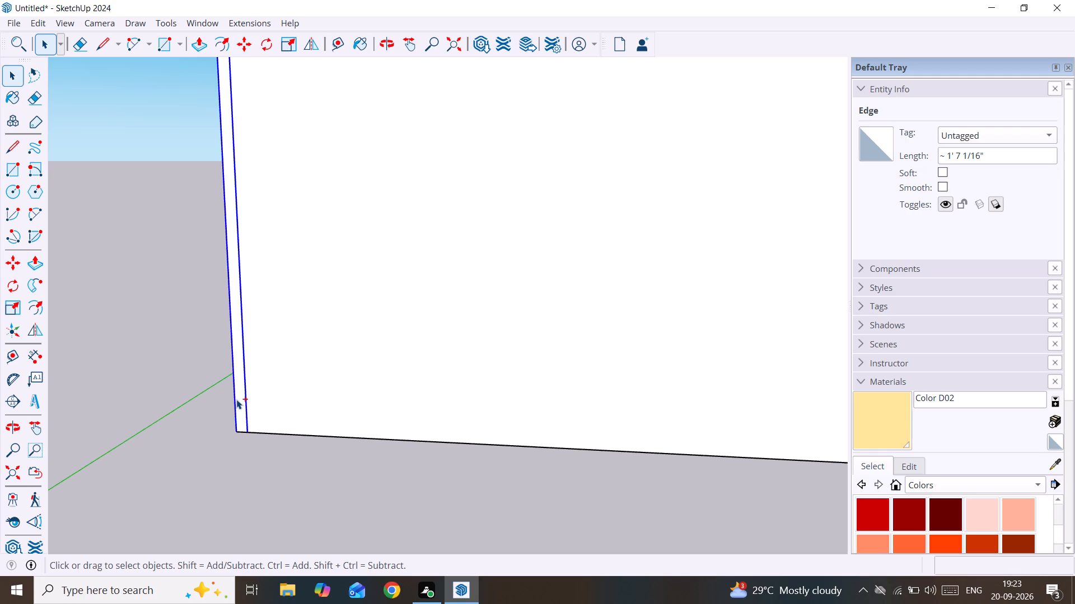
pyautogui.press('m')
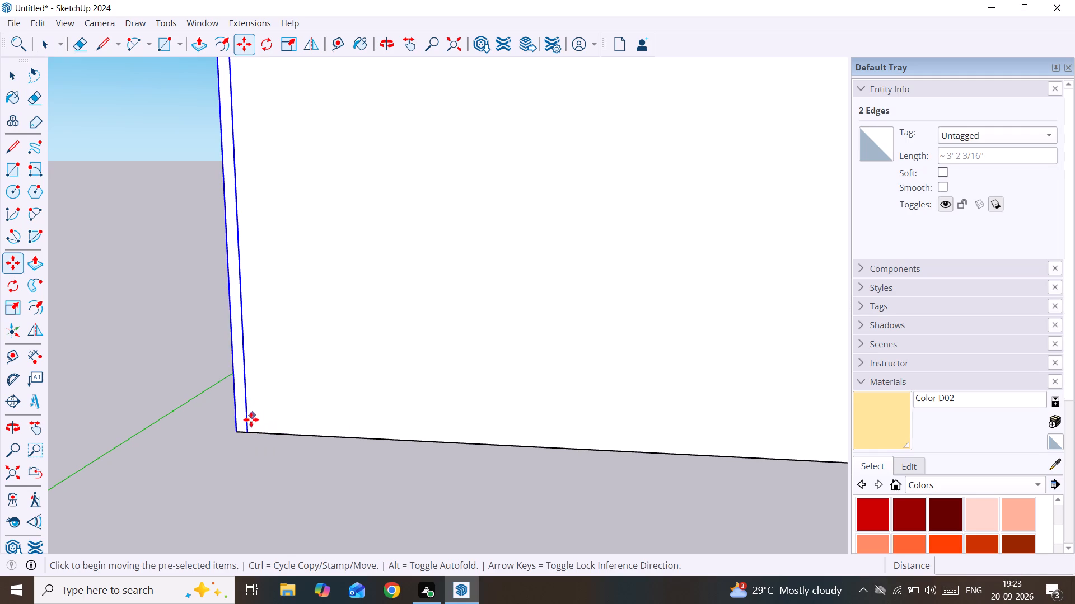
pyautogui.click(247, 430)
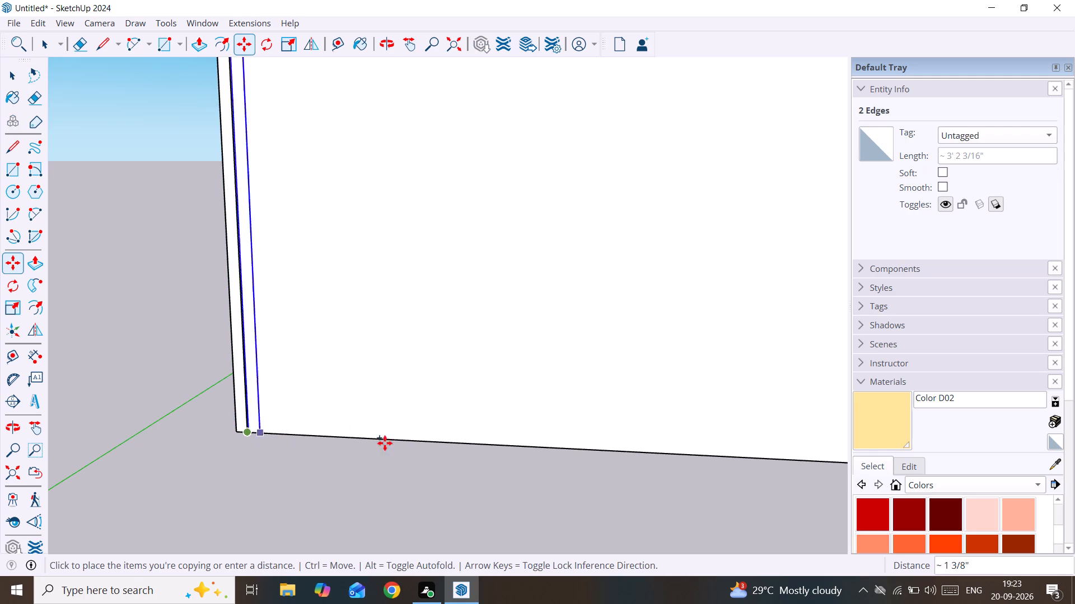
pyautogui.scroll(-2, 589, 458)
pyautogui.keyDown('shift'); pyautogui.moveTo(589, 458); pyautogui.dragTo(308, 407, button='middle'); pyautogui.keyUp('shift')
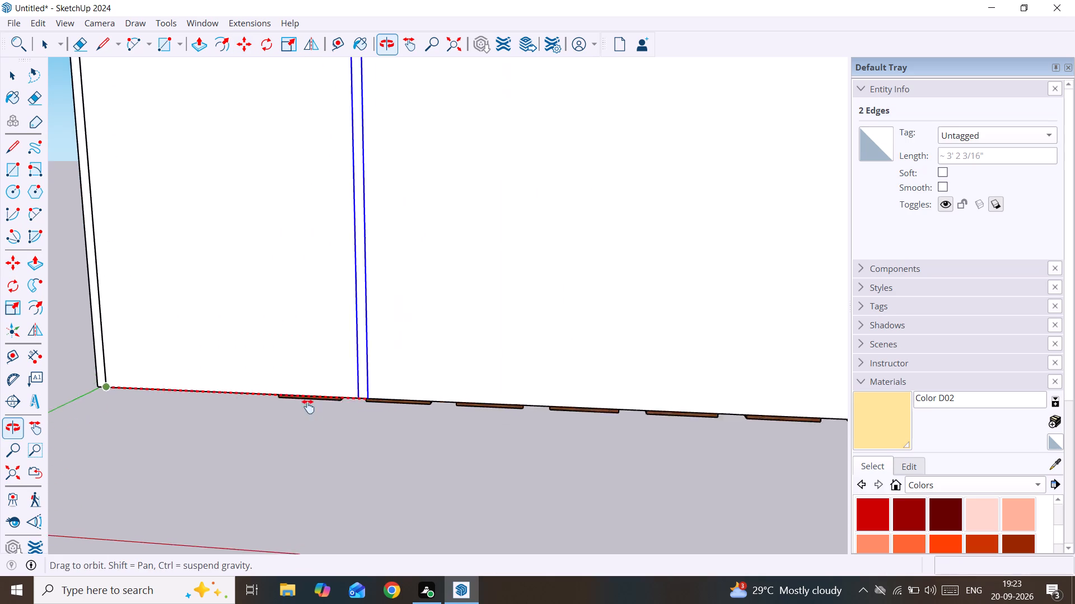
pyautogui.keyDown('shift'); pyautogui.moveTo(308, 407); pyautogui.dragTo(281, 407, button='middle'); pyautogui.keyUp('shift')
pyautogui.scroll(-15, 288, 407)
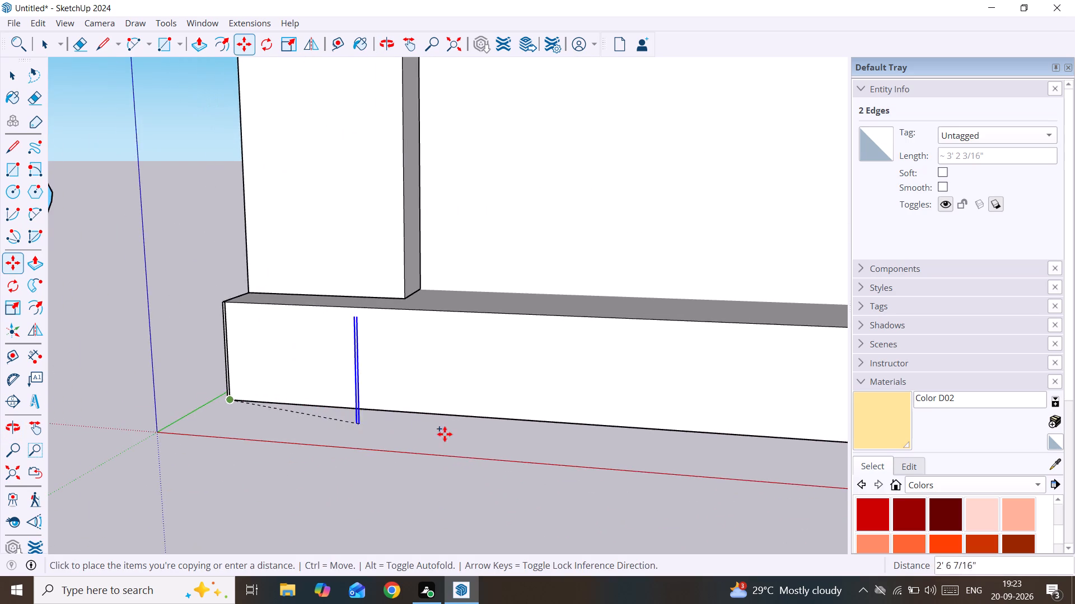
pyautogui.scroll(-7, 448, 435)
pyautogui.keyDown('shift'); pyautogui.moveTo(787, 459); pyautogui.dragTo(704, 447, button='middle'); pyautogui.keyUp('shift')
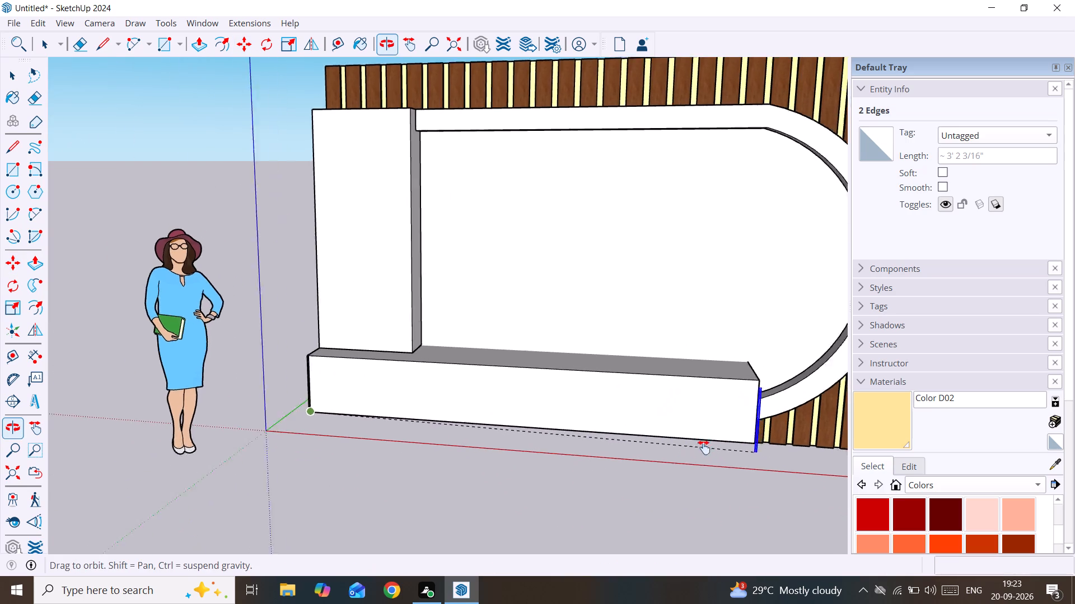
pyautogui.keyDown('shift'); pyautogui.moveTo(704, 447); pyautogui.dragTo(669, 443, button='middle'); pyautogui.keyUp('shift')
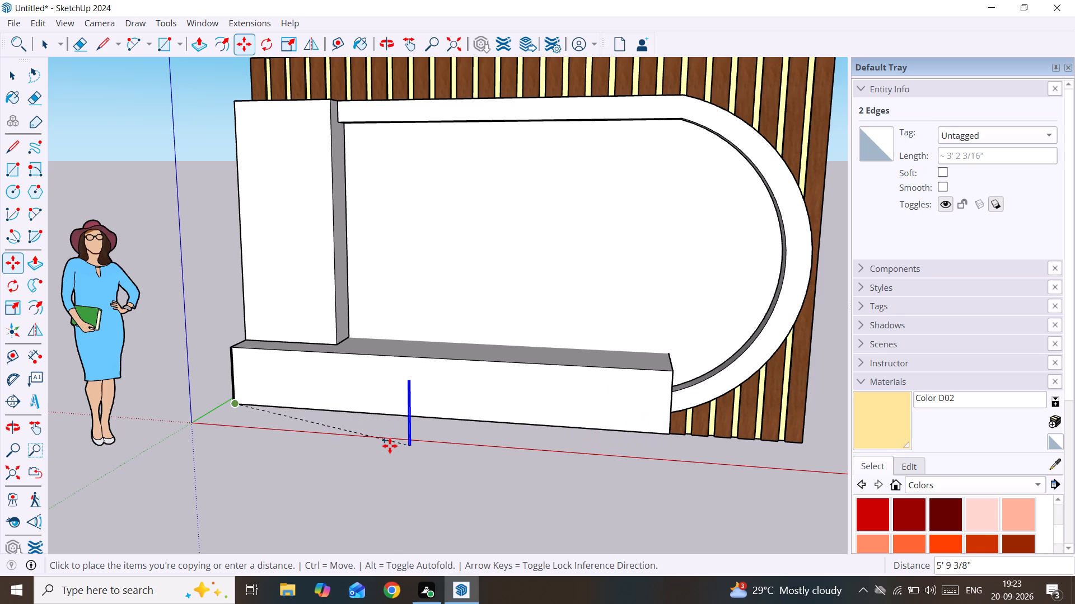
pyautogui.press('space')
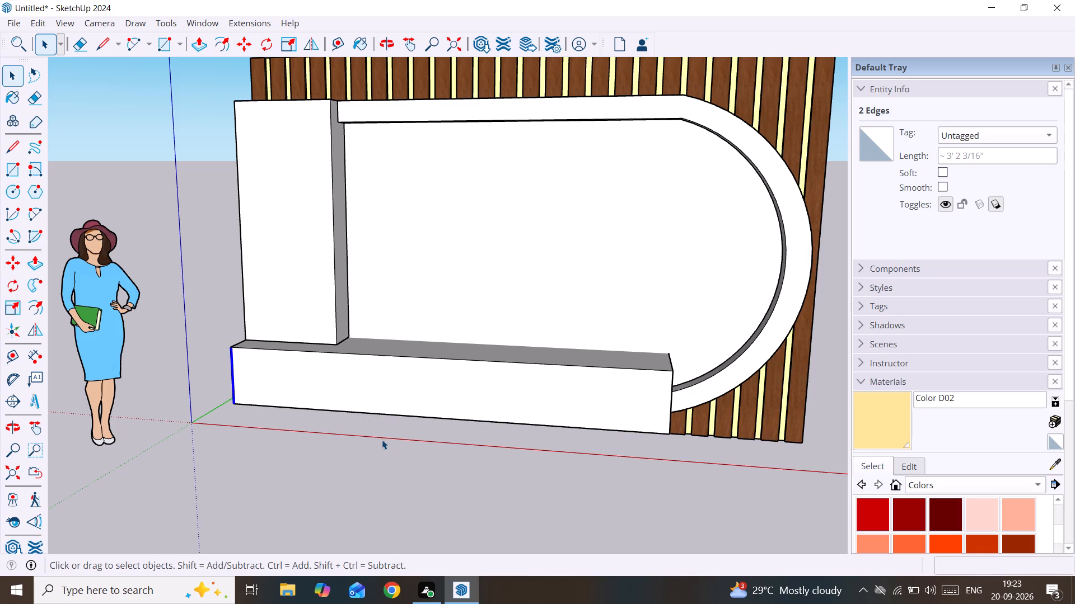
# Undo the copied vertical line and the line drawn down the bottom box's front edge.
pyautogui.hotkey('ctrl', 'z')
pyautogui.hotkey('ctrl', 'z')
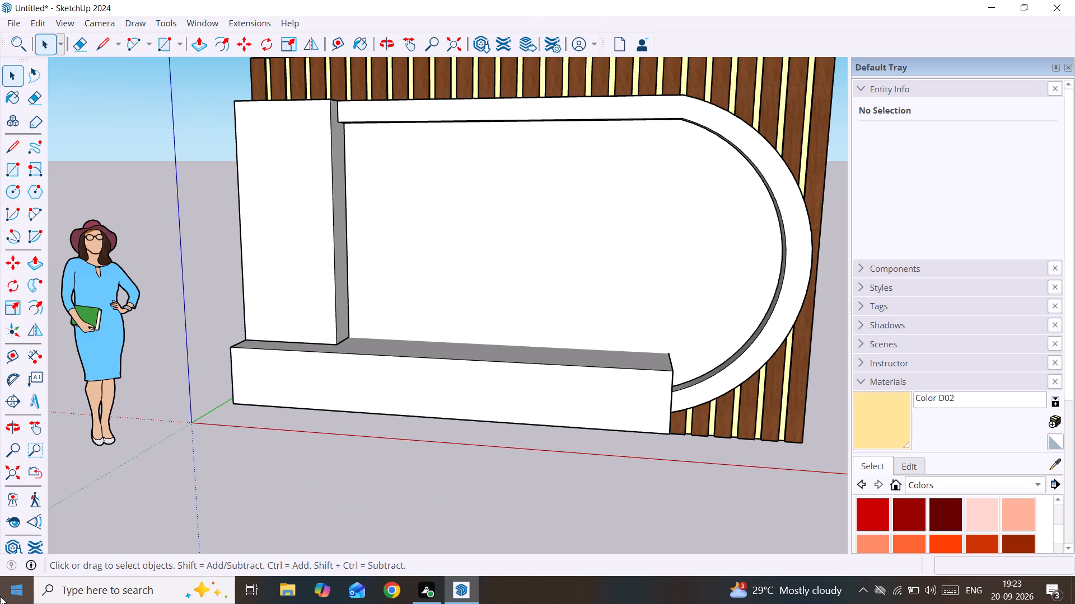
# Draw a full-height vertical rectangle about 7/16" by 1' 7 1/16" on the bottom box's front face, along its edge below the projecting block.
pyautogui.scroll(-1, 325, 417)
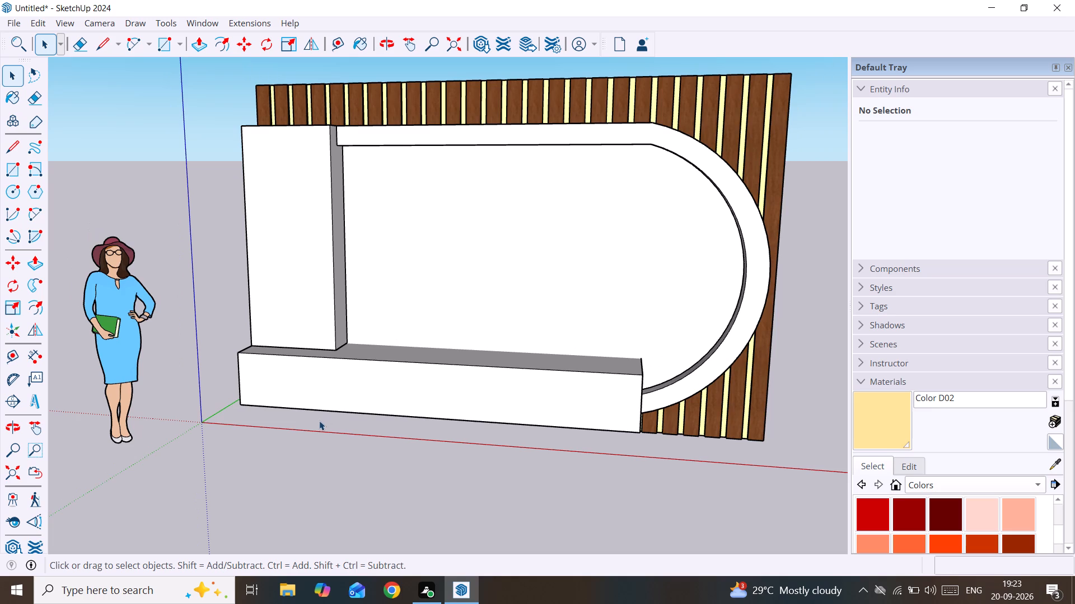
pyautogui.middleClick(359, 420)
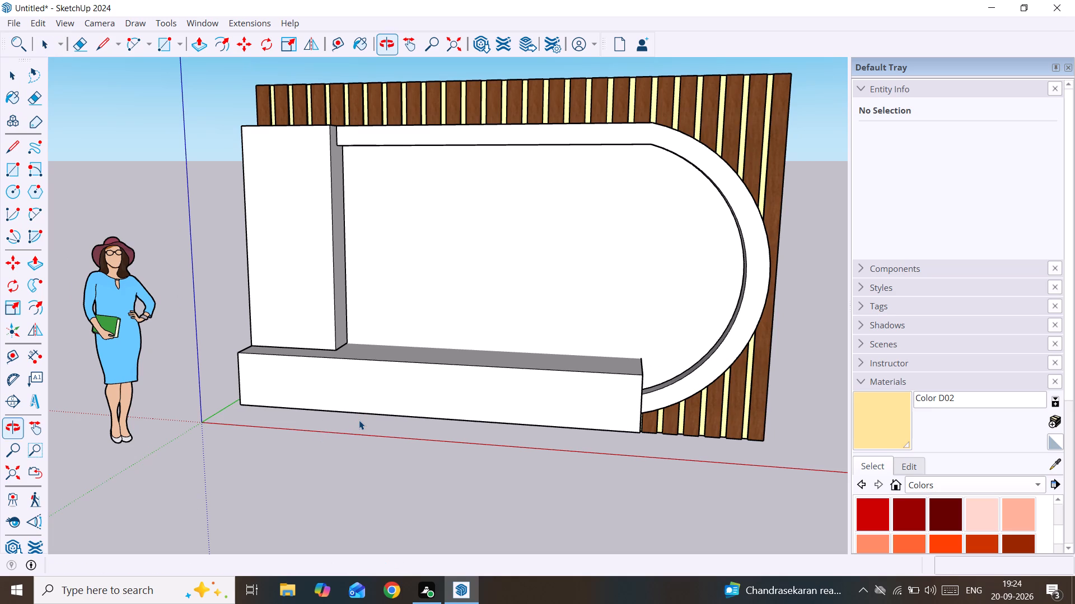
pyautogui.moveTo(366, 422); pyautogui.dragTo(462, 490, button='middle')
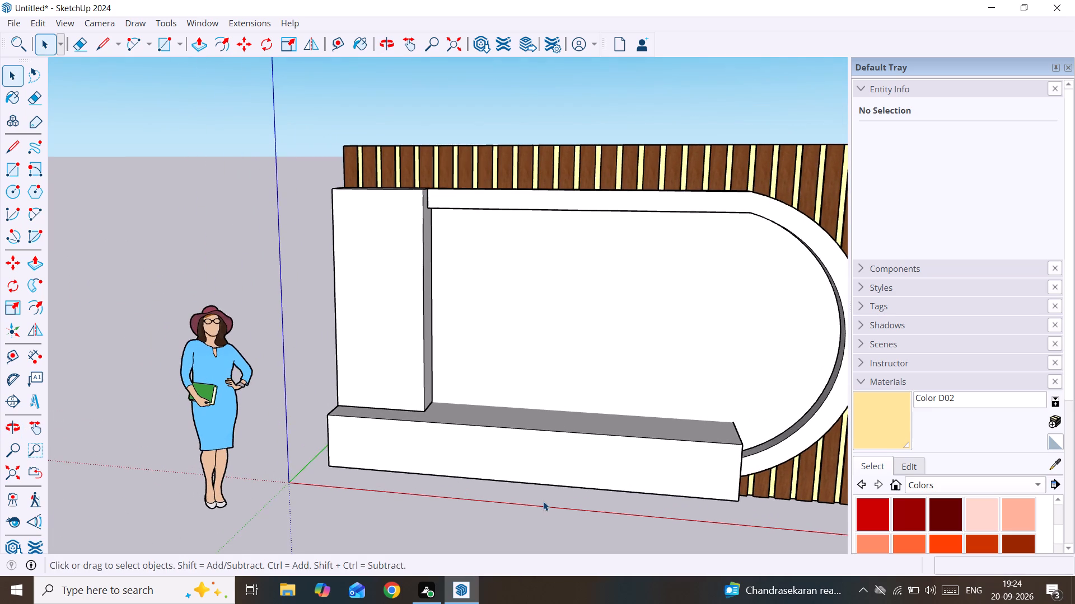
pyautogui.scroll(1, 543, 501)
pyautogui.moveTo(545, 502); pyautogui.dragTo(667, 501, button='middle')
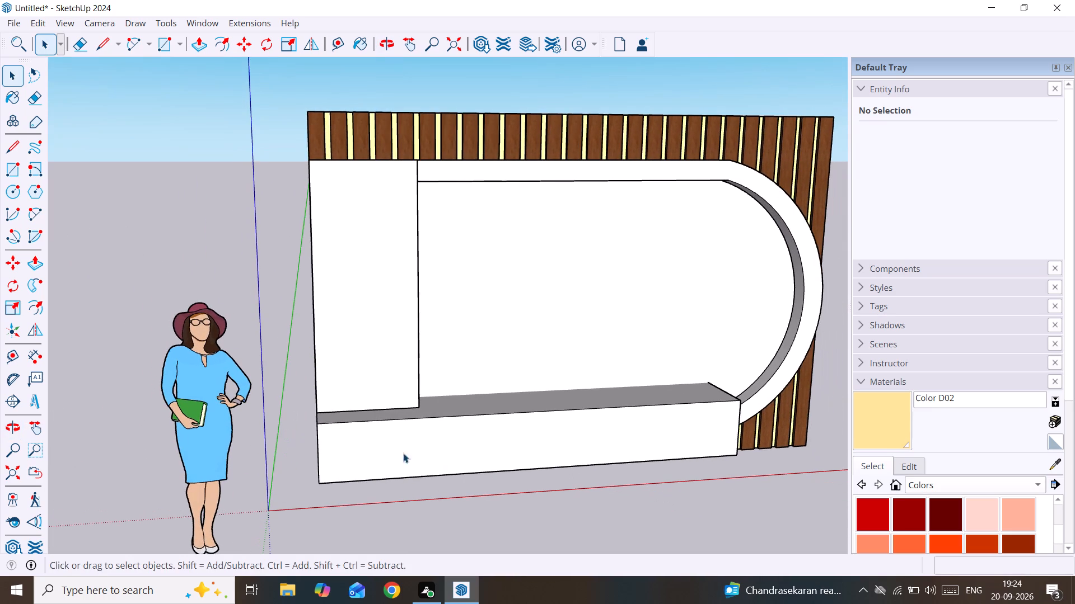
pyautogui.scroll(1, 397, 451)
pyautogui.scroll(2, 345, 440)
pyautogui.scroll(1, 666, 0)
pyautogui.press('r')
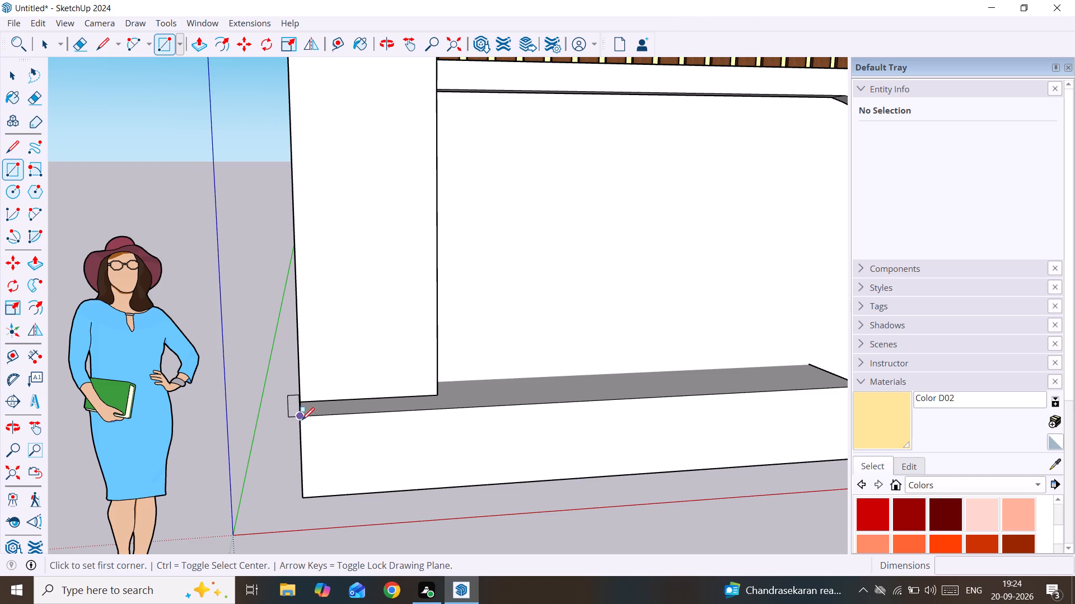
pyautogui.scroll(2, 302, 419)
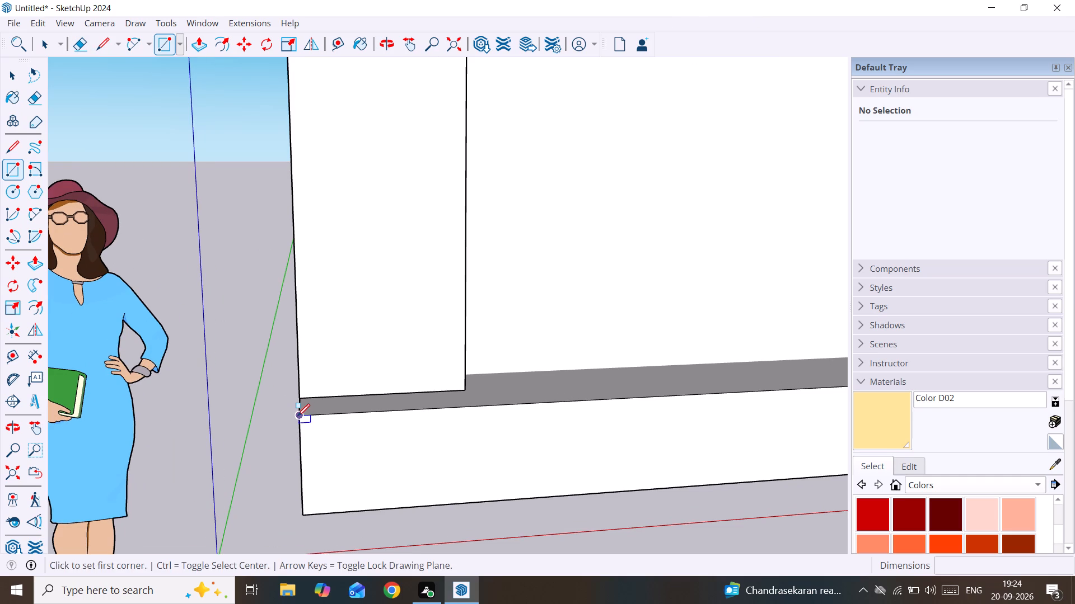
pyautogui.click(297, 416)
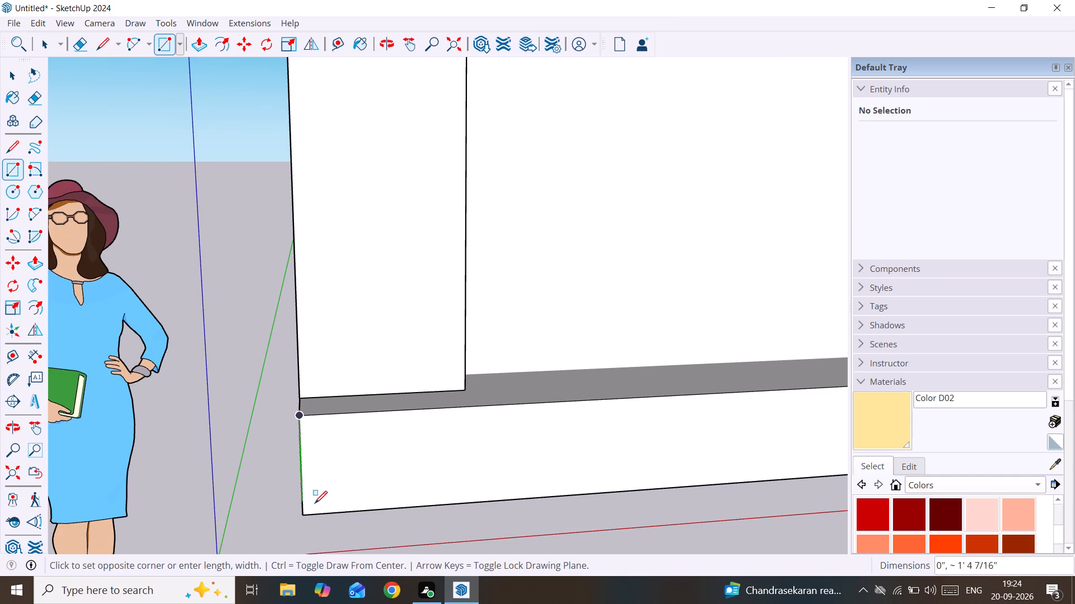
pyautogui.press('Left')
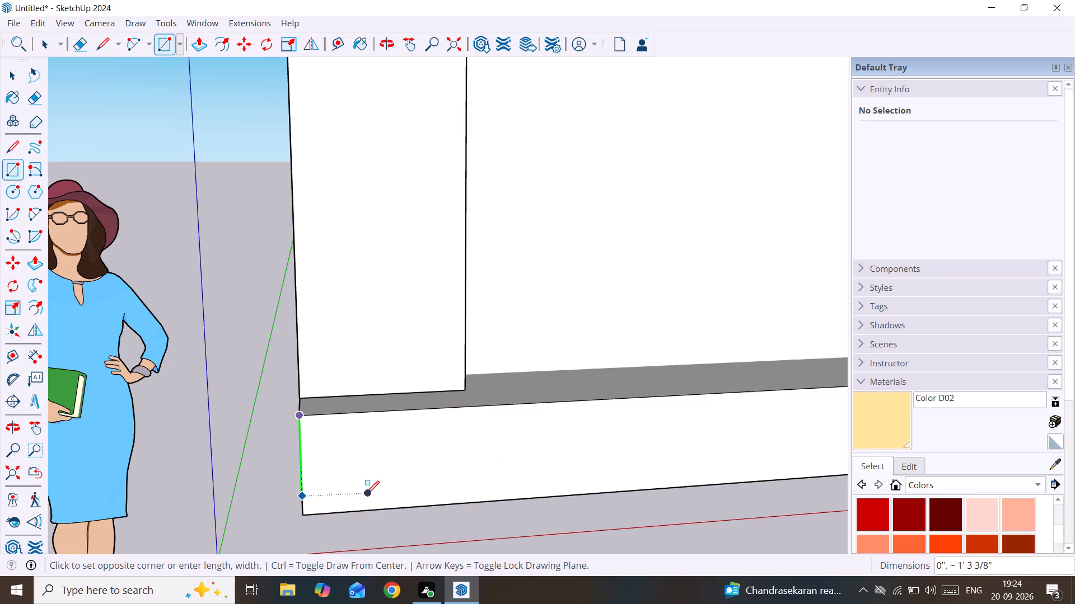
pyautogui.scroll(9, 330, 512)
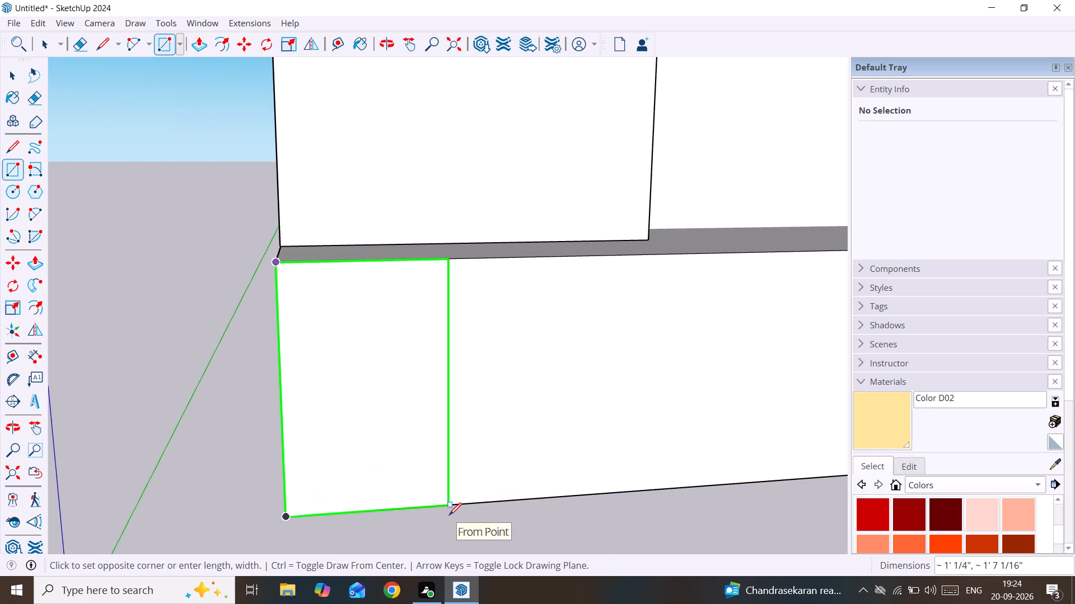
pyautogui.press('Up')
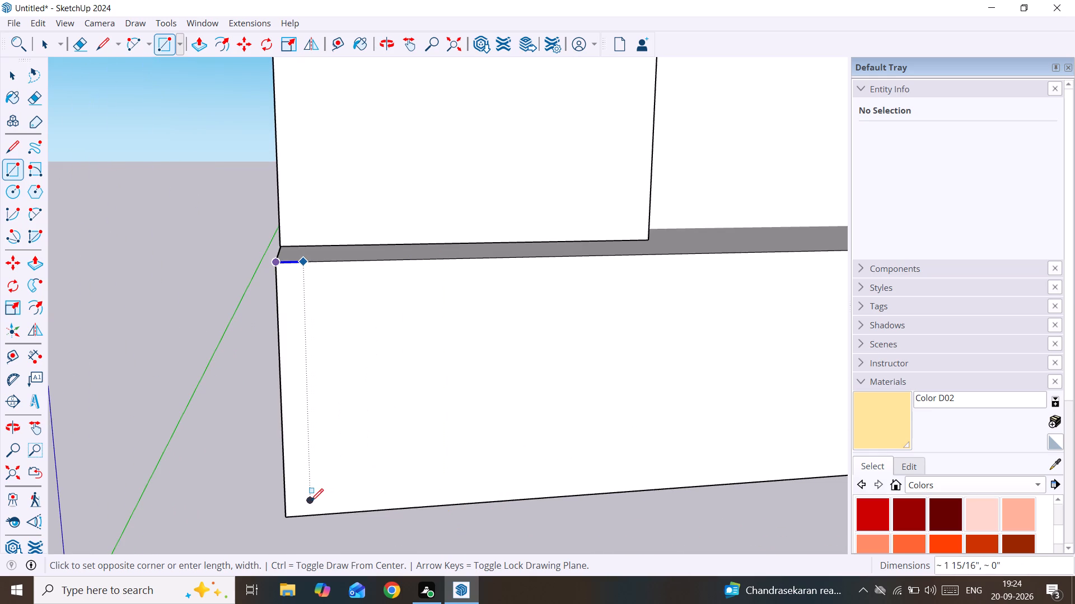
pyautogui.press('Left')
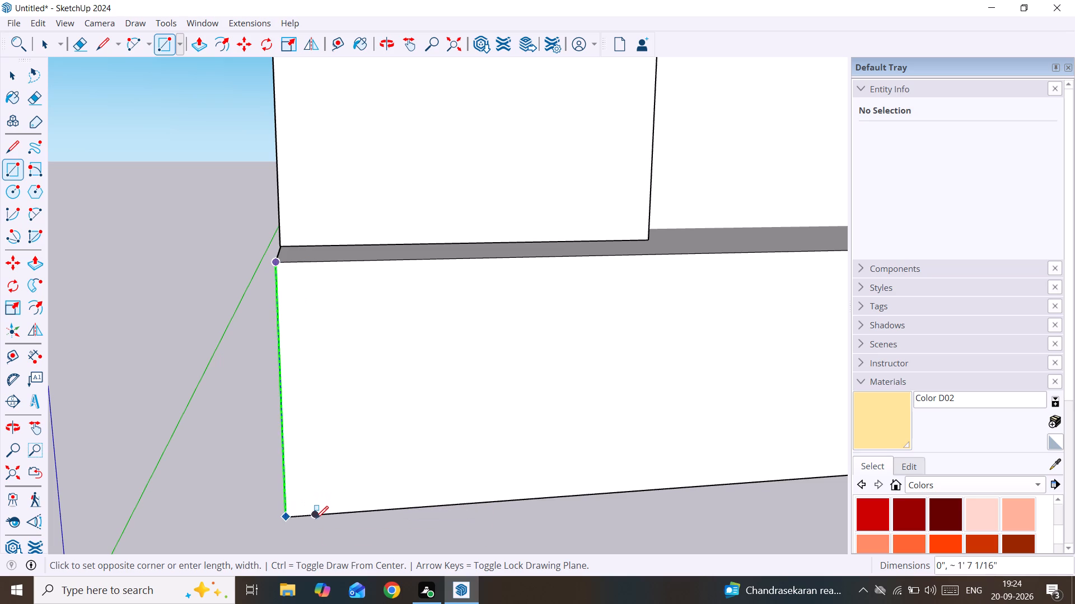
pyautogui.scroll(6, 303, 522)
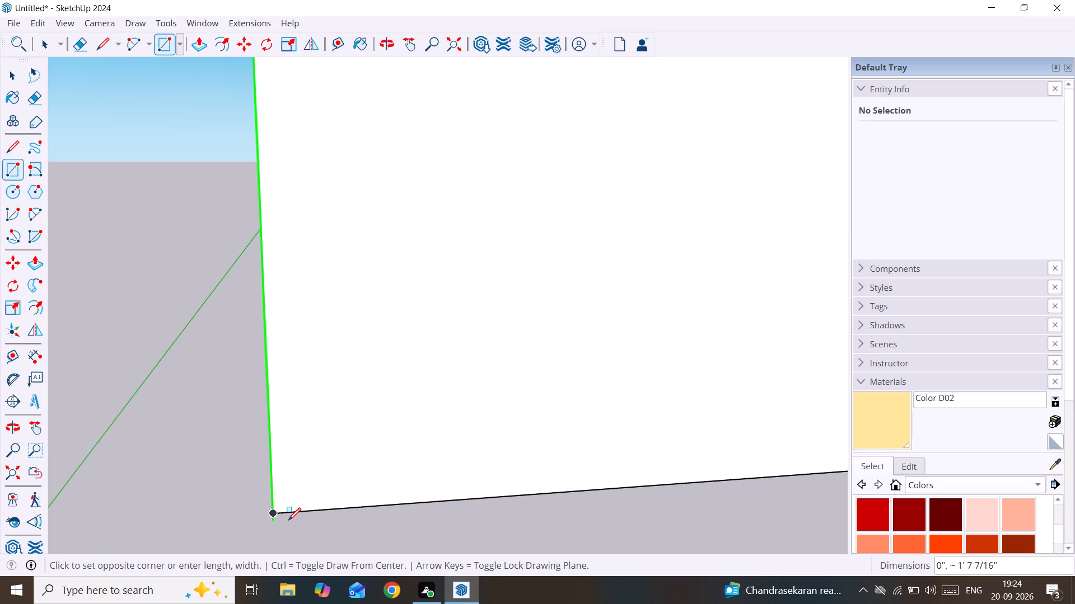
pyautogui.scroll(8, 291, 519)
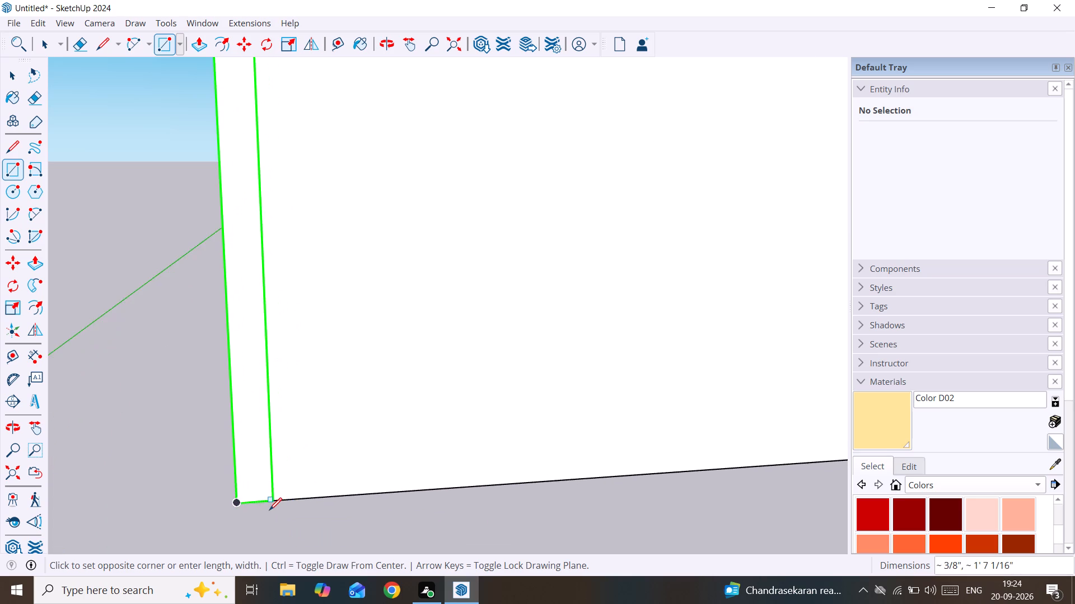
pyautogui.scroll(3, 269, 510)
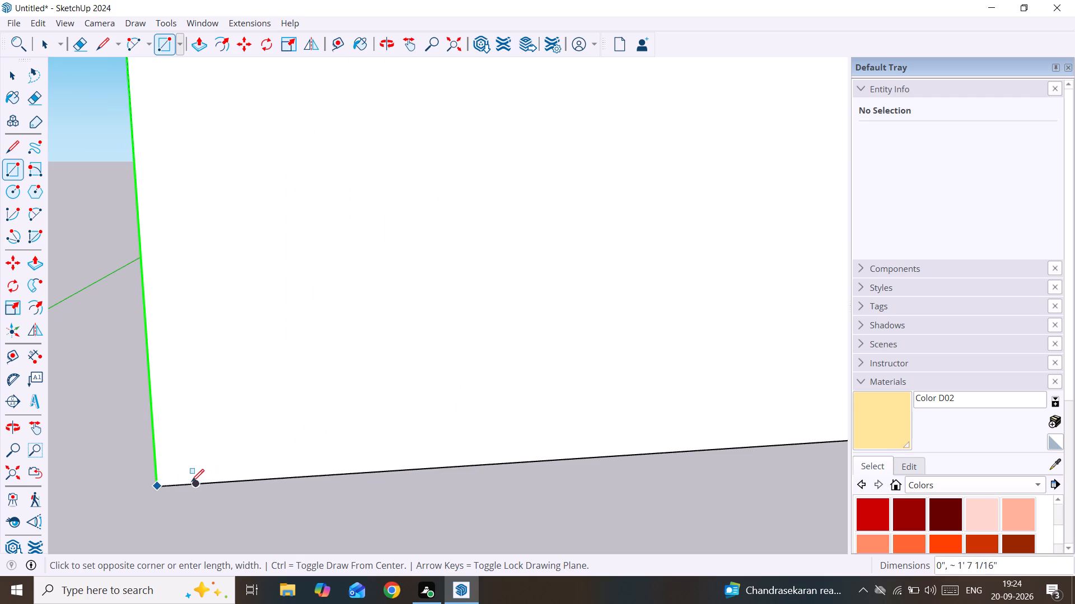
pyautogui.scroll(-18, 187, 482)
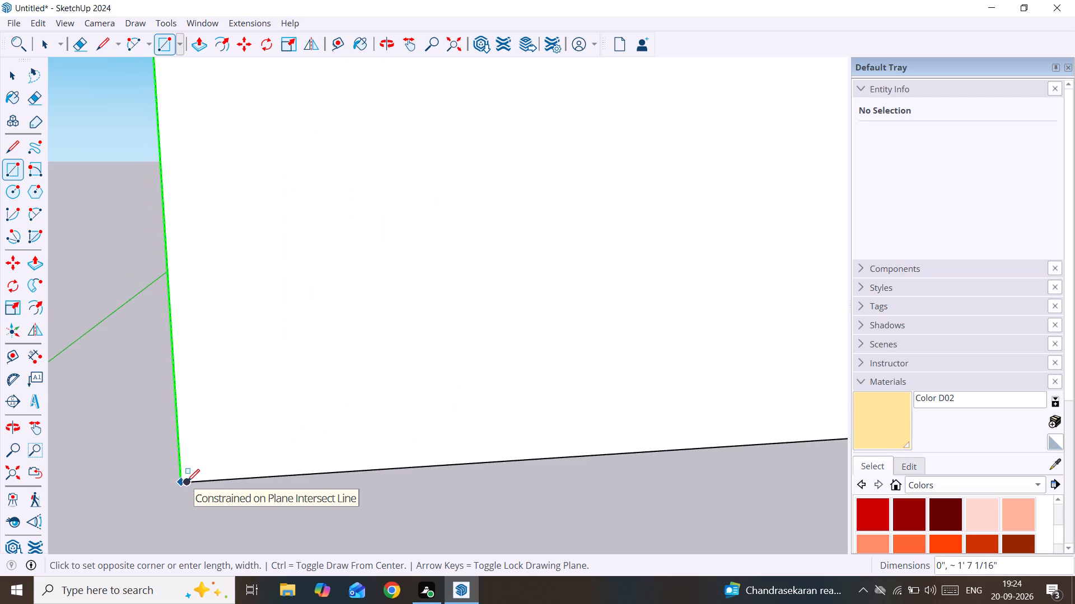
pyautogui.scroll(-17, 187, 482)
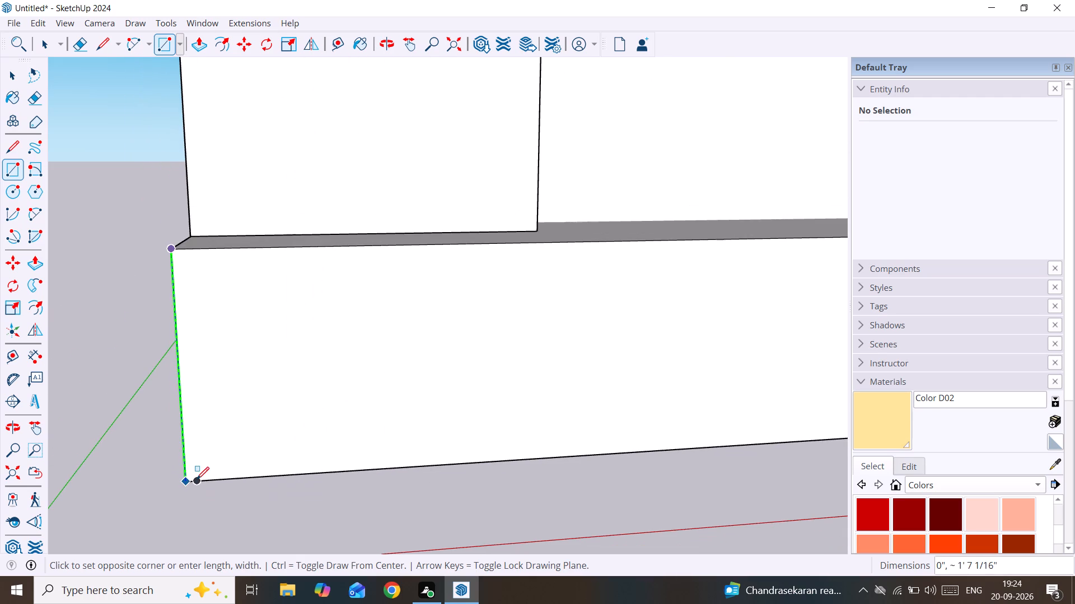
pyautogui.moveTo(215, 480); pyautogui.dragTo(362, 521, button='middle')
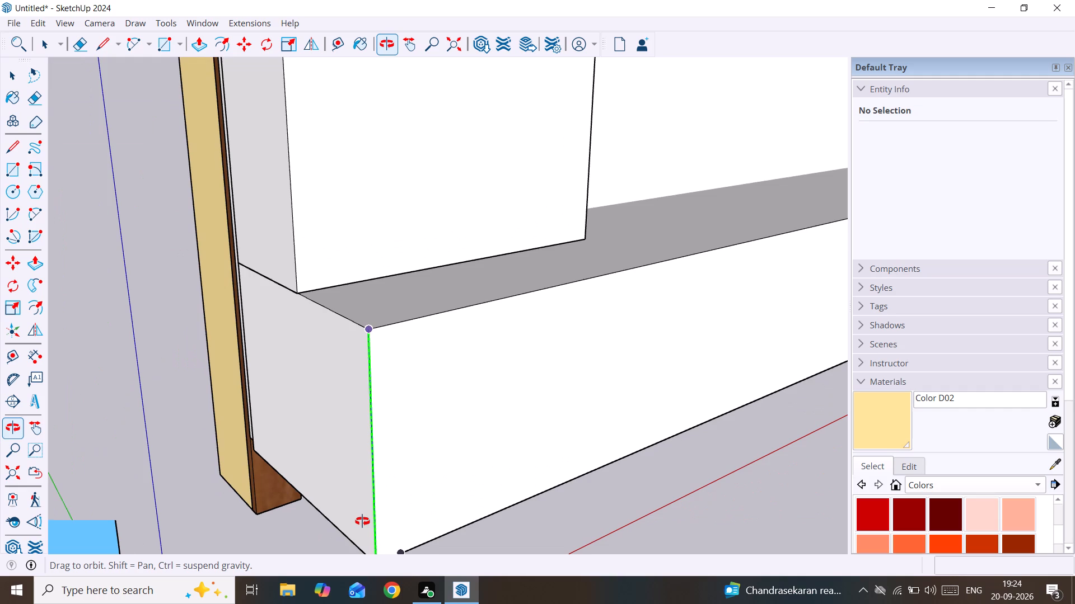
pyautogui.moveTo(362, 521); pyautogui.dragTo(380, 455, button='middle')
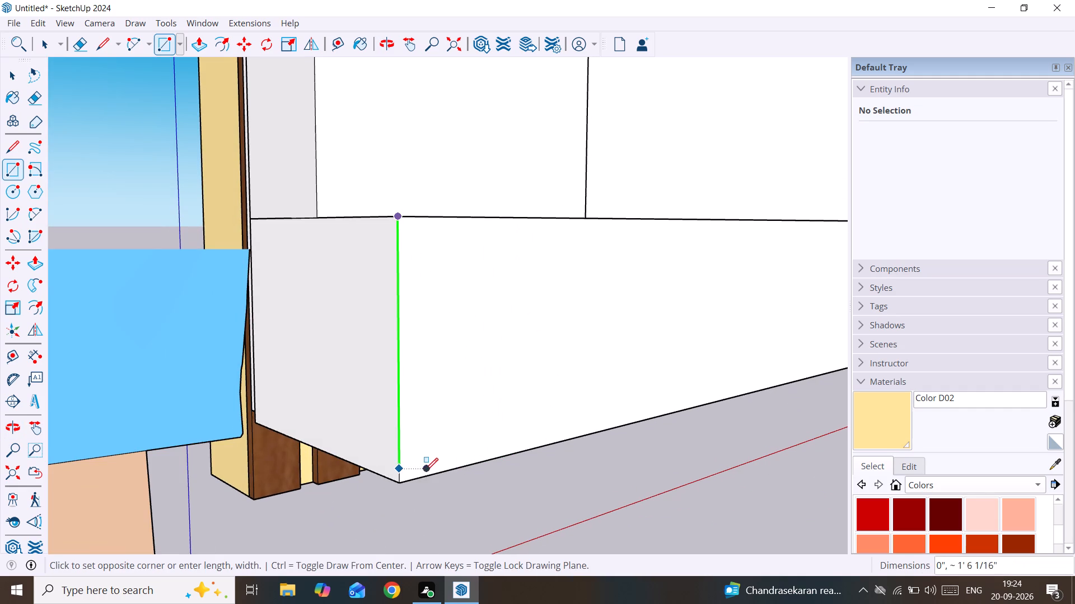
pyautogui.moveTo(423, 478); pyautogui.dragTo(227, 497, button='middle')
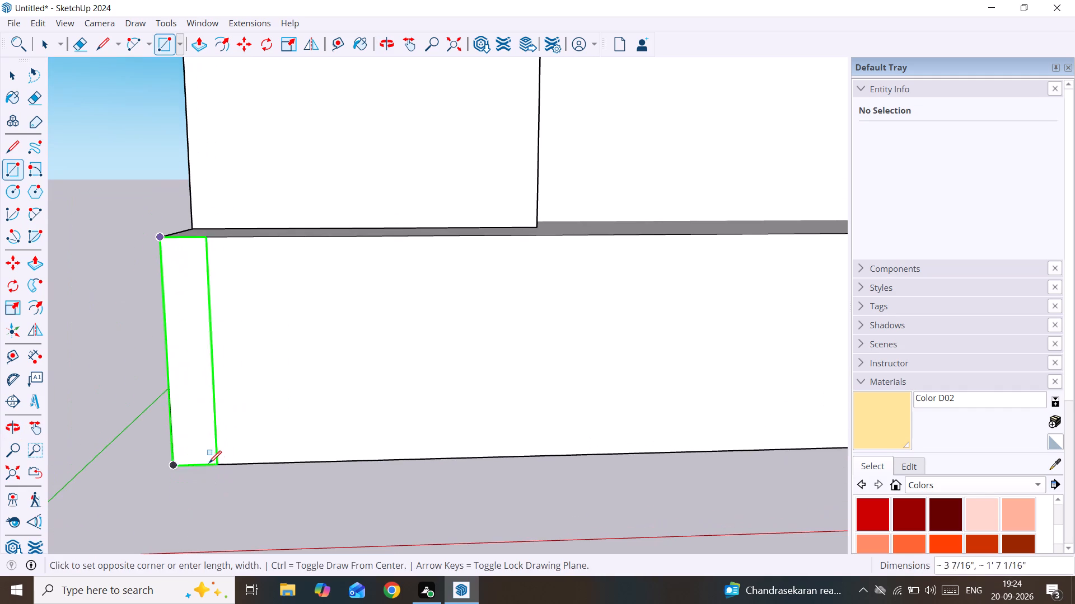
pyautogui.scroll(2, 196, 466)
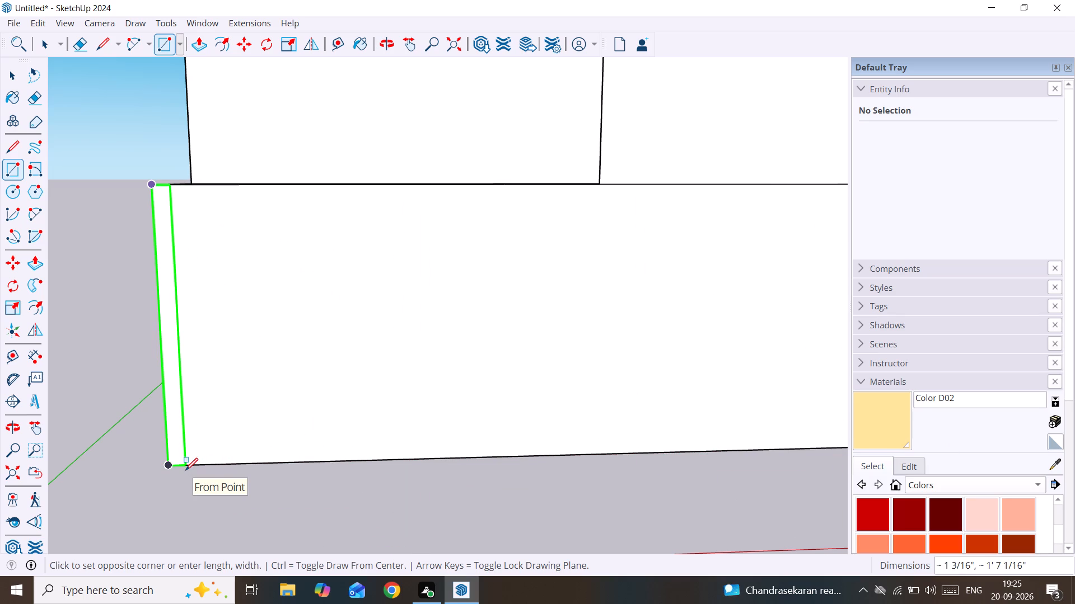
pyautogui.scroll(2, 185, 471)
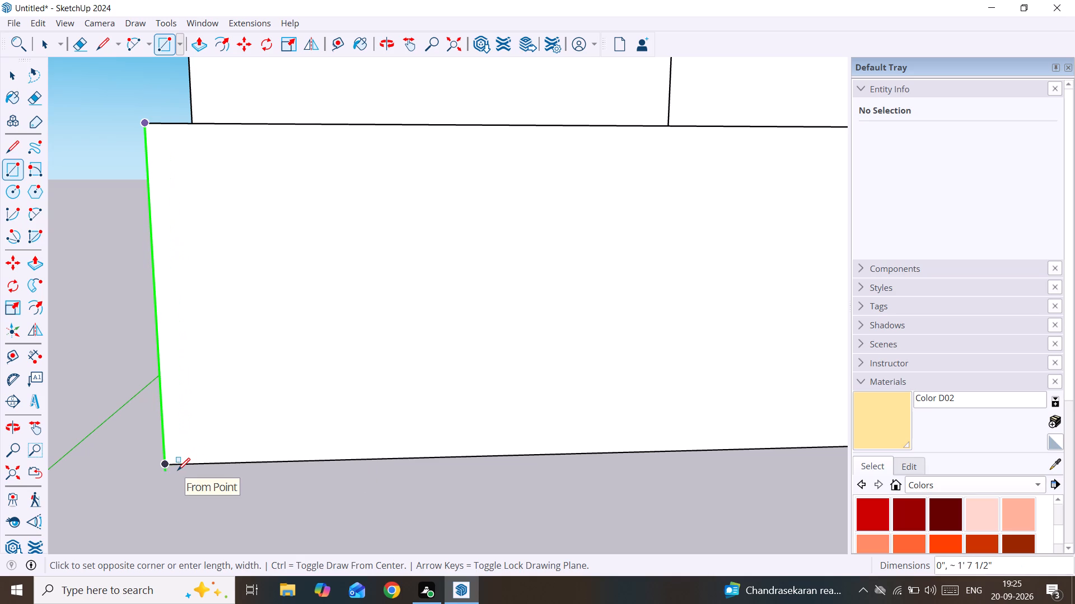
pyautogui.scroll(1, 185, 470)
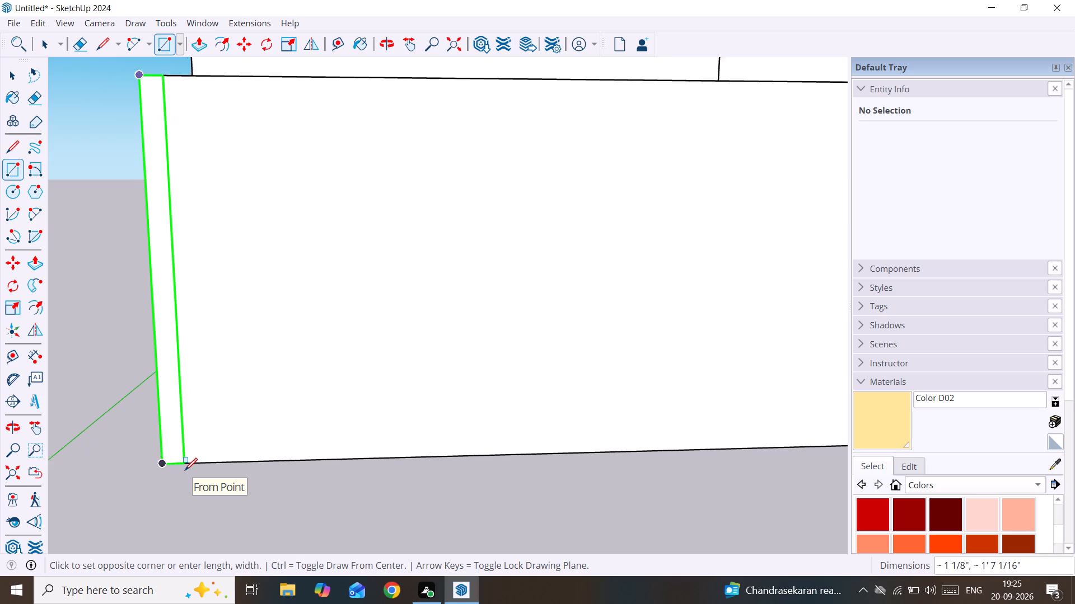
pyautogui.scroll(6, 185, 470)
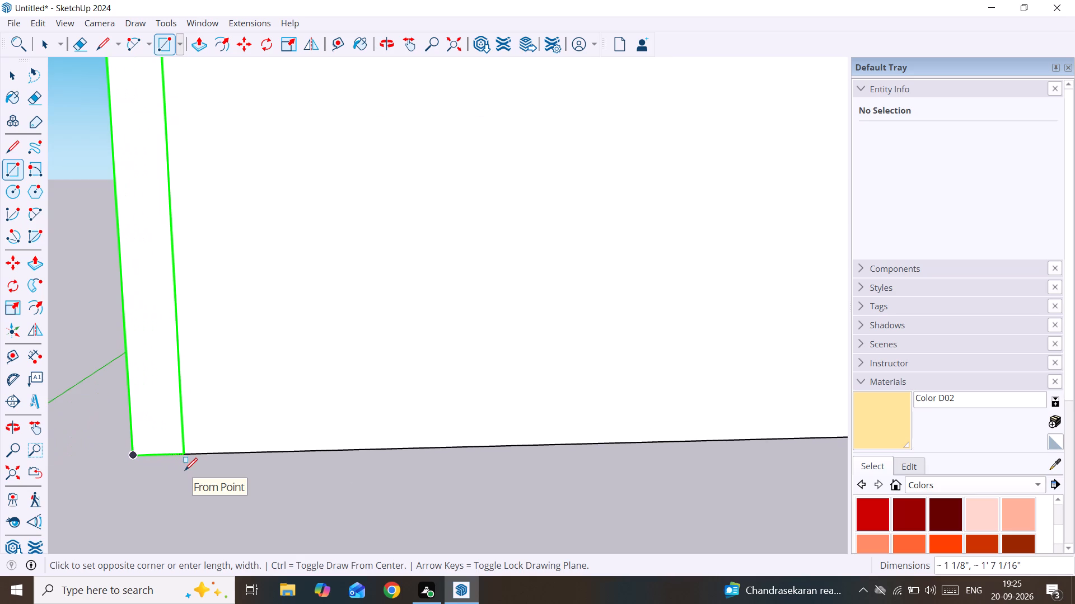
pyautogui.click(153, 462)
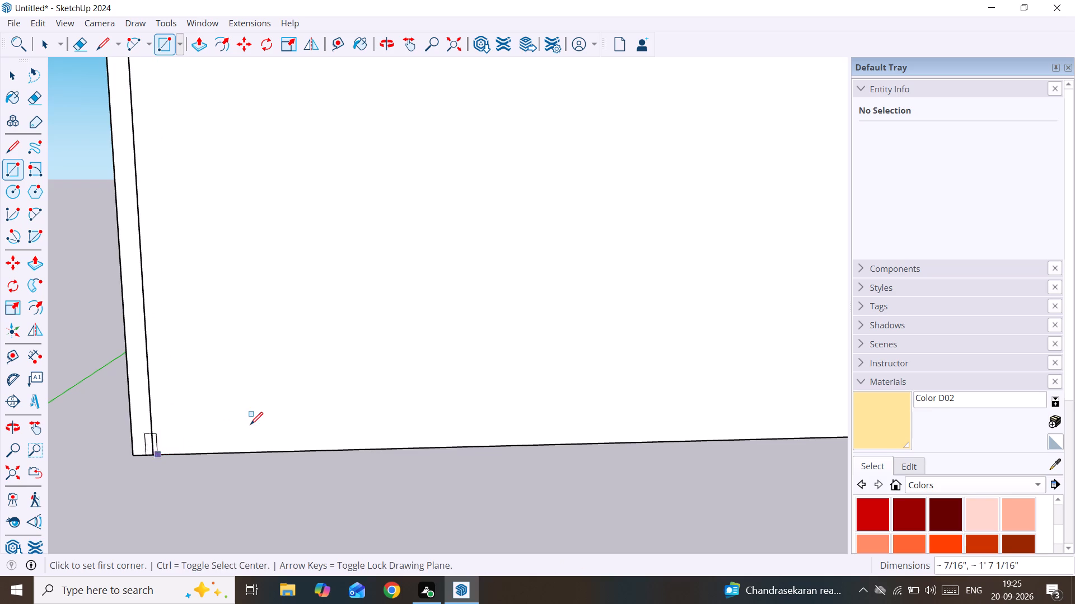
pyautogui.scroll(-19, 250, 424)
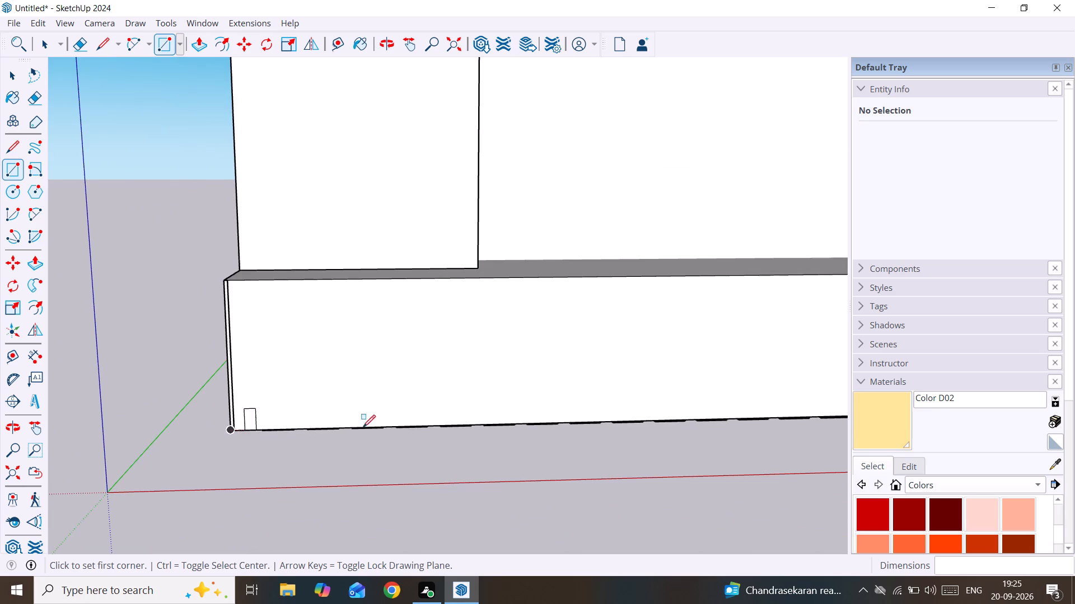
pyautogui.press('space')
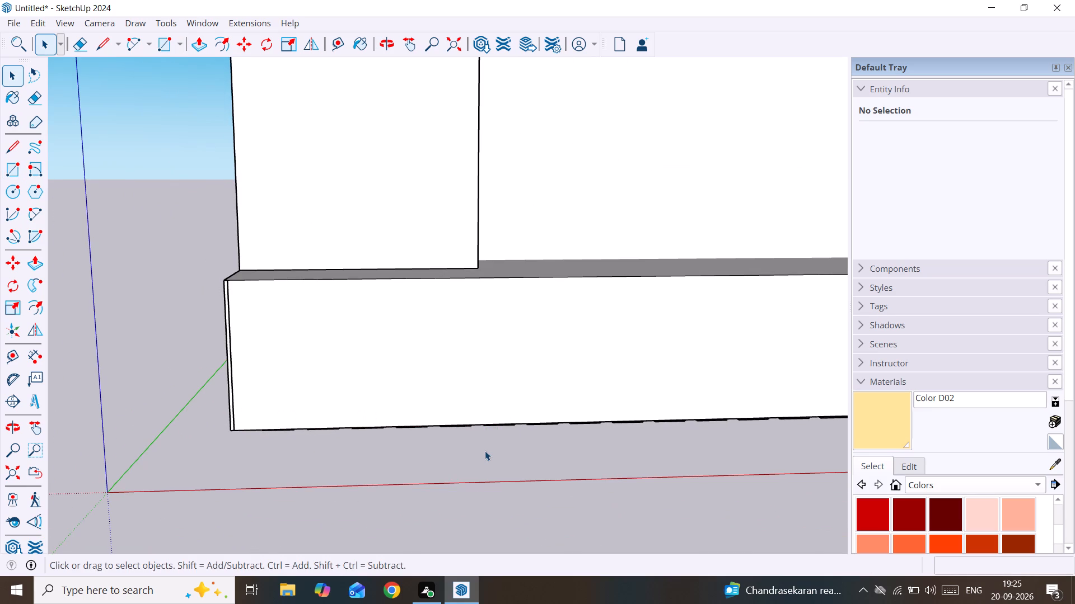
# Select the narrow vertical strip's face and bounding edges on the bottom box's front, below the projecting block.
pyautogui.keyDown('shift'); pyautogui.moveTo(488, 455); pyautogui.dragTo(346, 499, button='middle'); pyautogui.keyUp('shift')
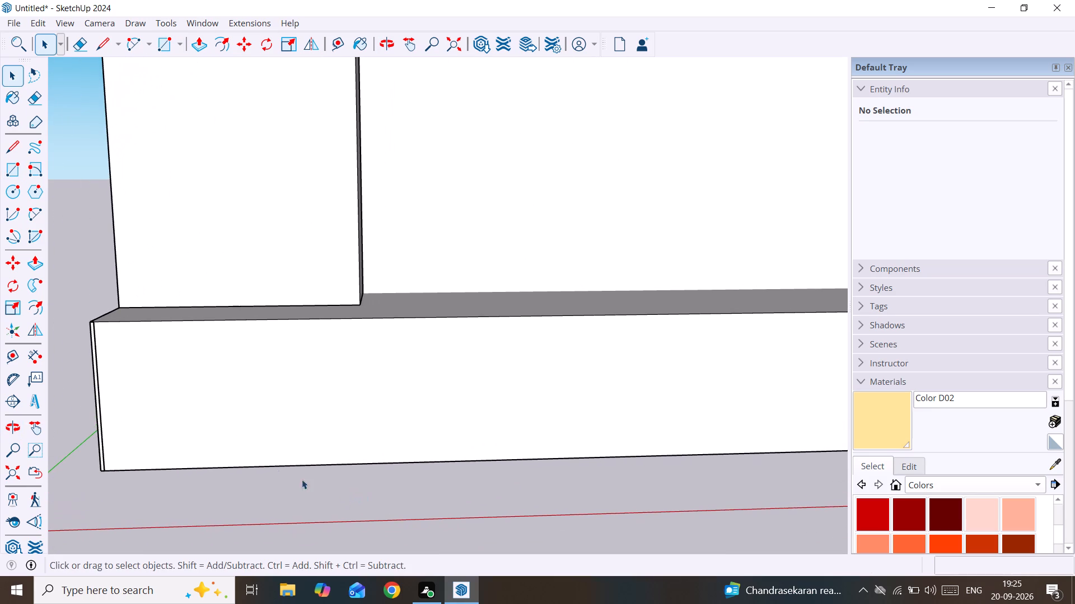
pyautogui.click(101, 433)
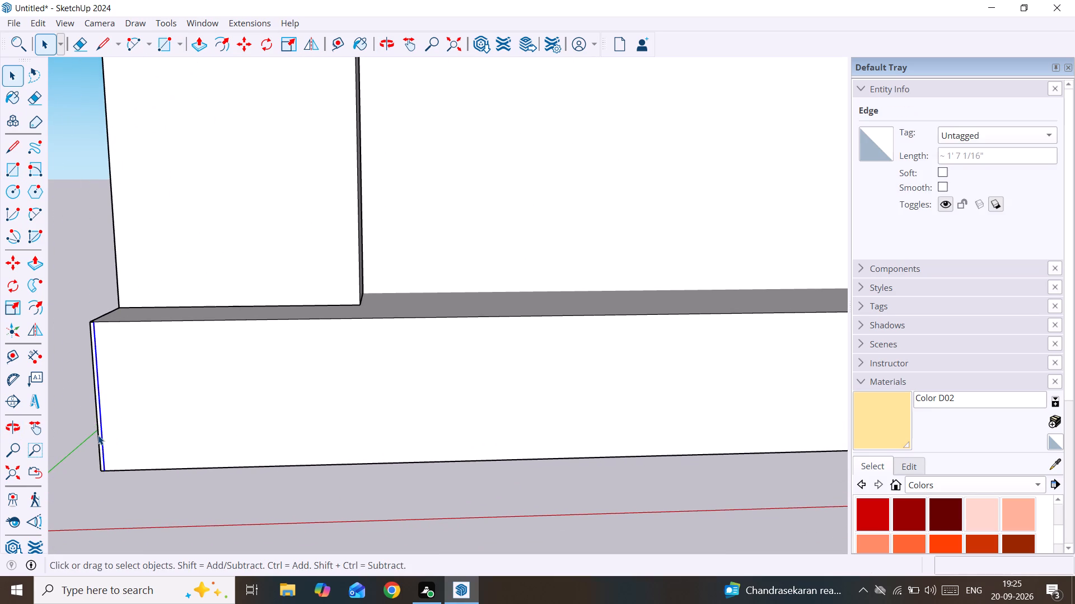
pyautogui.doubleClick(98, 435)
pyautogui.tripleClick(99, 436)
pyautogui.click(99, 437)
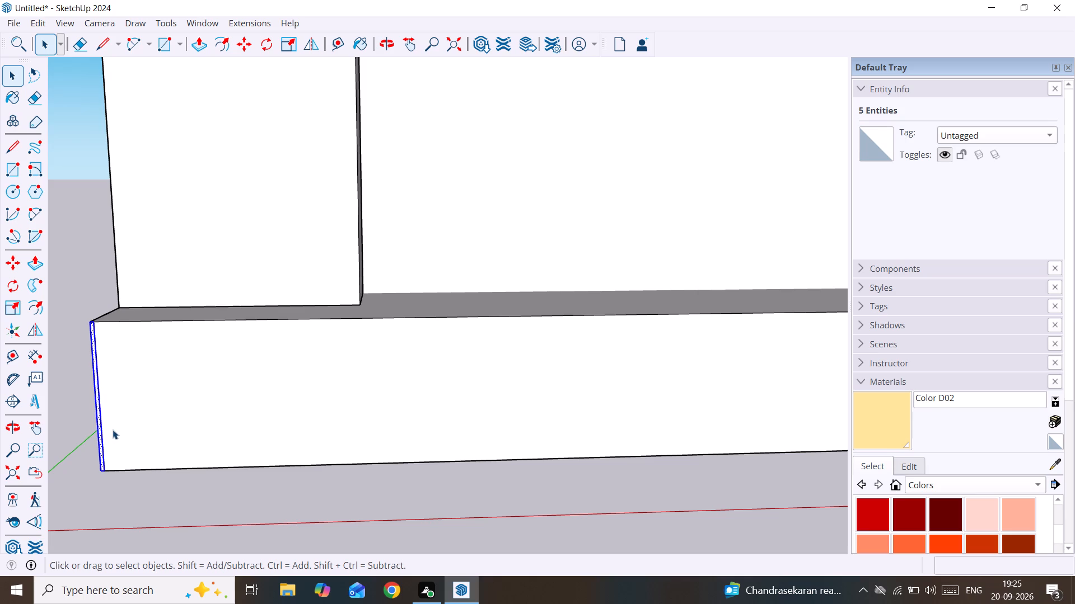
pyautogui.click(257, 451)
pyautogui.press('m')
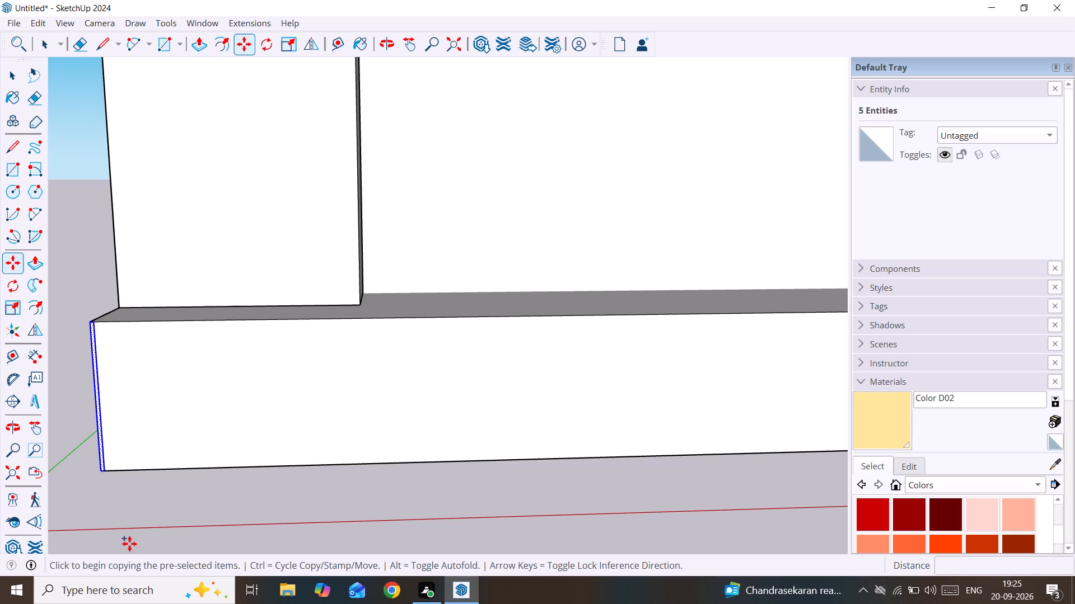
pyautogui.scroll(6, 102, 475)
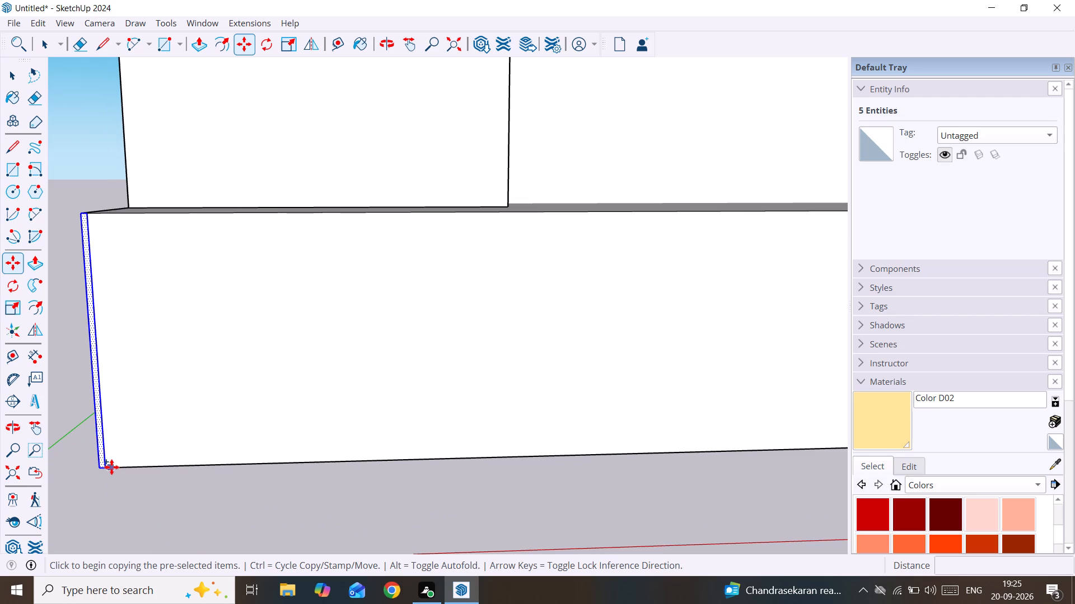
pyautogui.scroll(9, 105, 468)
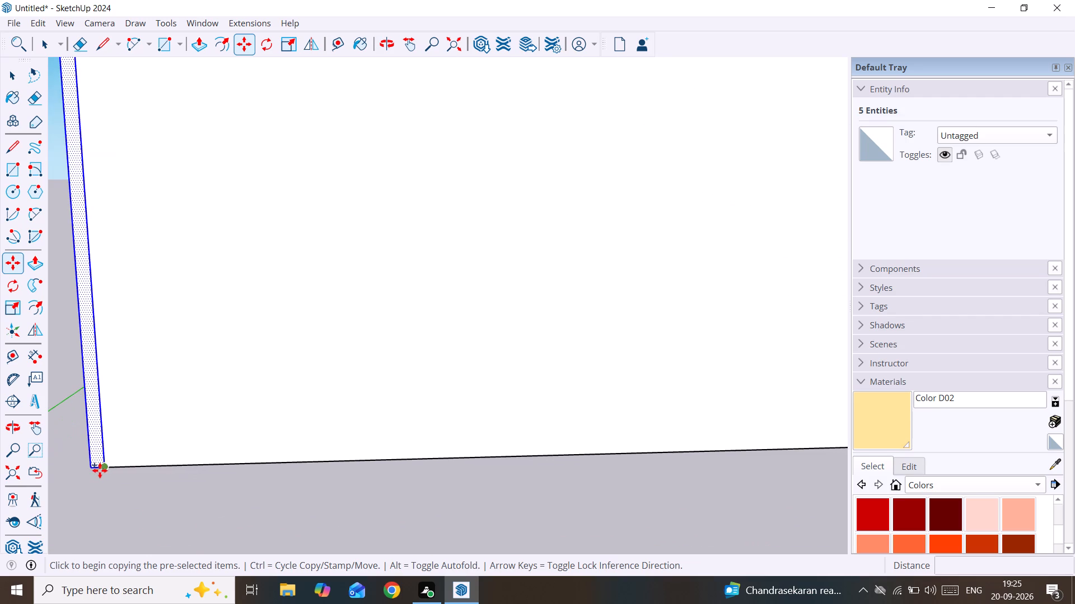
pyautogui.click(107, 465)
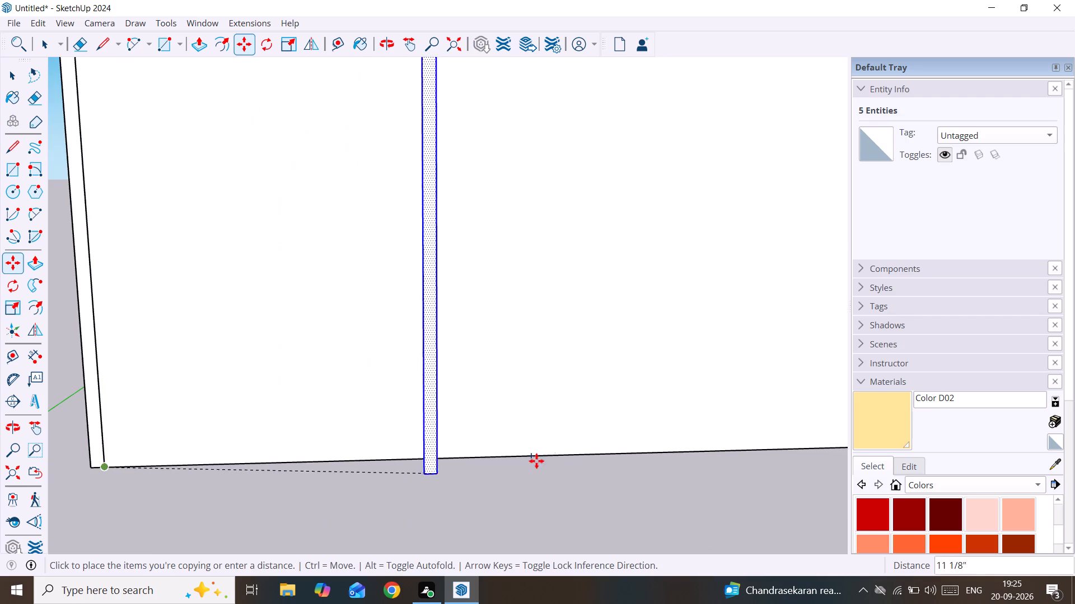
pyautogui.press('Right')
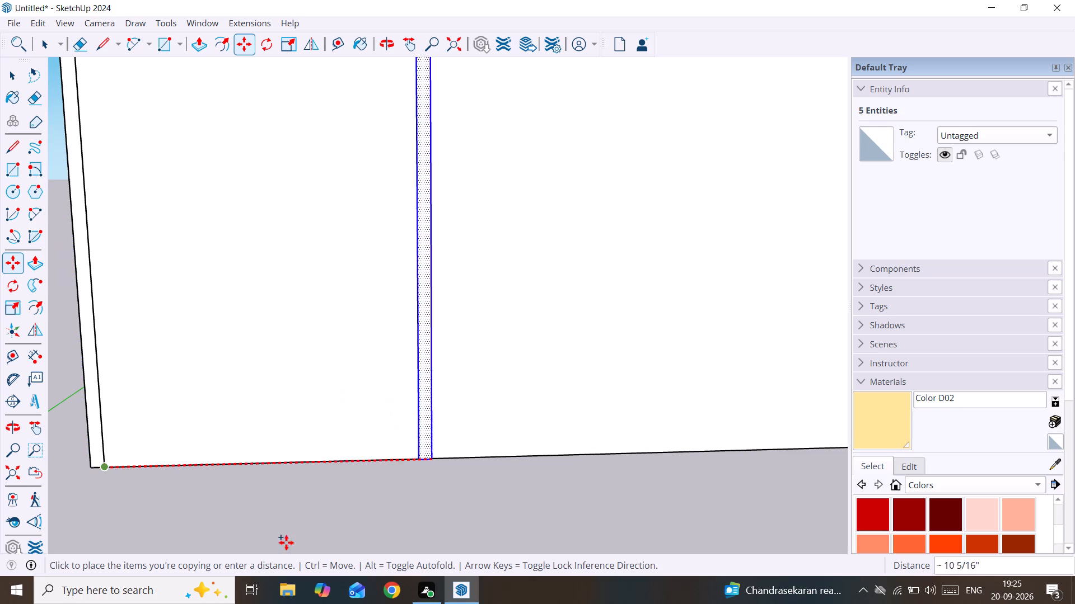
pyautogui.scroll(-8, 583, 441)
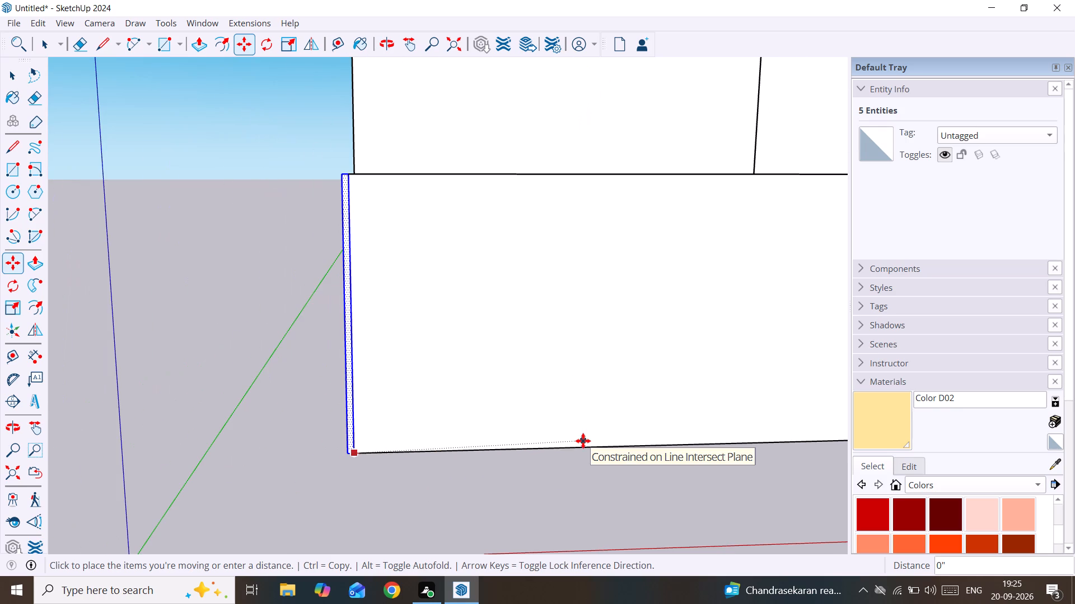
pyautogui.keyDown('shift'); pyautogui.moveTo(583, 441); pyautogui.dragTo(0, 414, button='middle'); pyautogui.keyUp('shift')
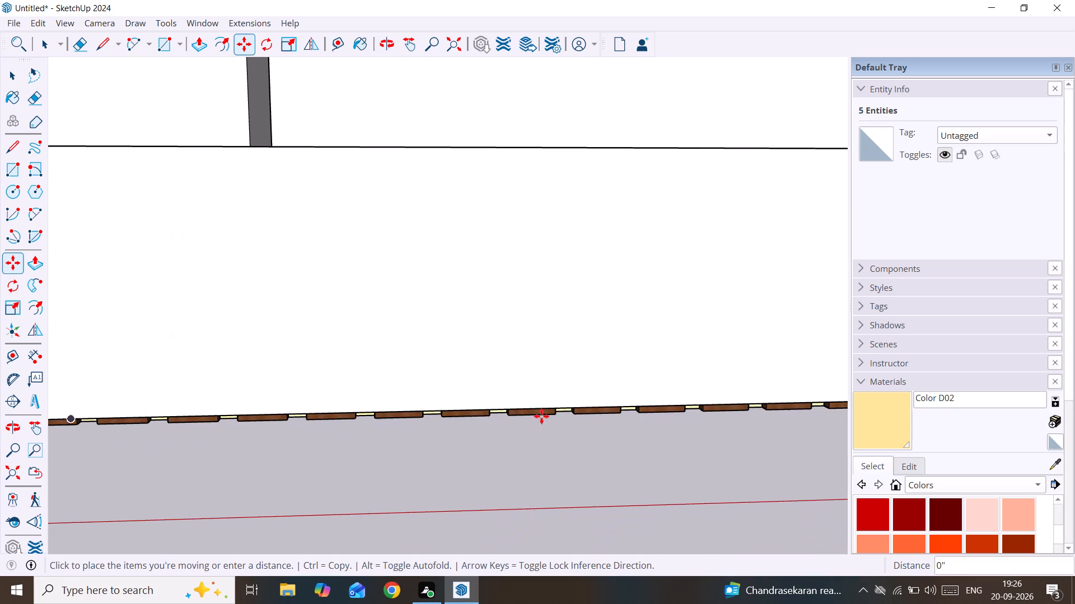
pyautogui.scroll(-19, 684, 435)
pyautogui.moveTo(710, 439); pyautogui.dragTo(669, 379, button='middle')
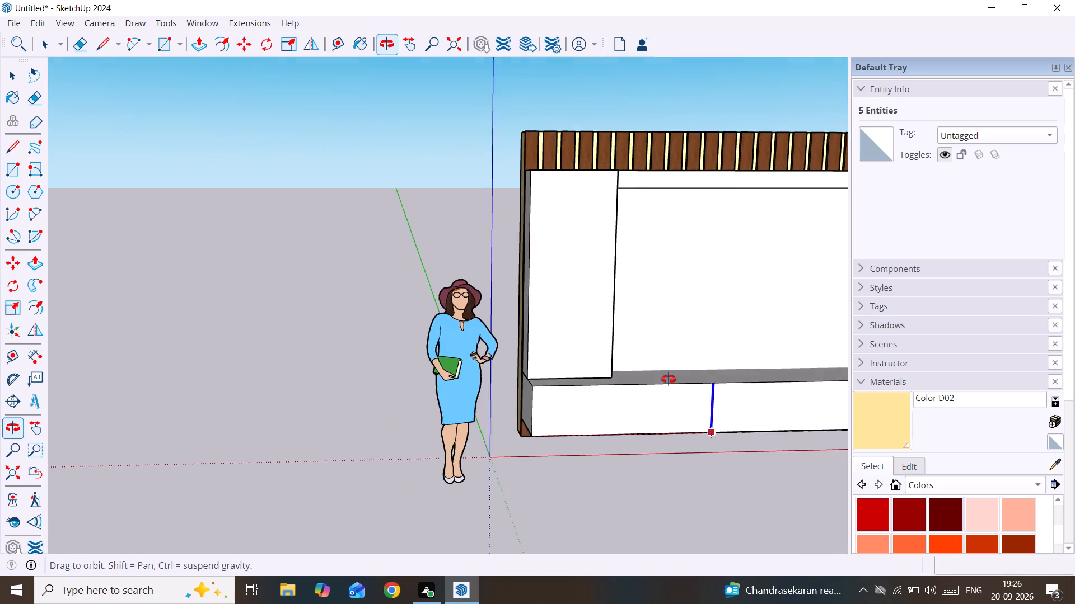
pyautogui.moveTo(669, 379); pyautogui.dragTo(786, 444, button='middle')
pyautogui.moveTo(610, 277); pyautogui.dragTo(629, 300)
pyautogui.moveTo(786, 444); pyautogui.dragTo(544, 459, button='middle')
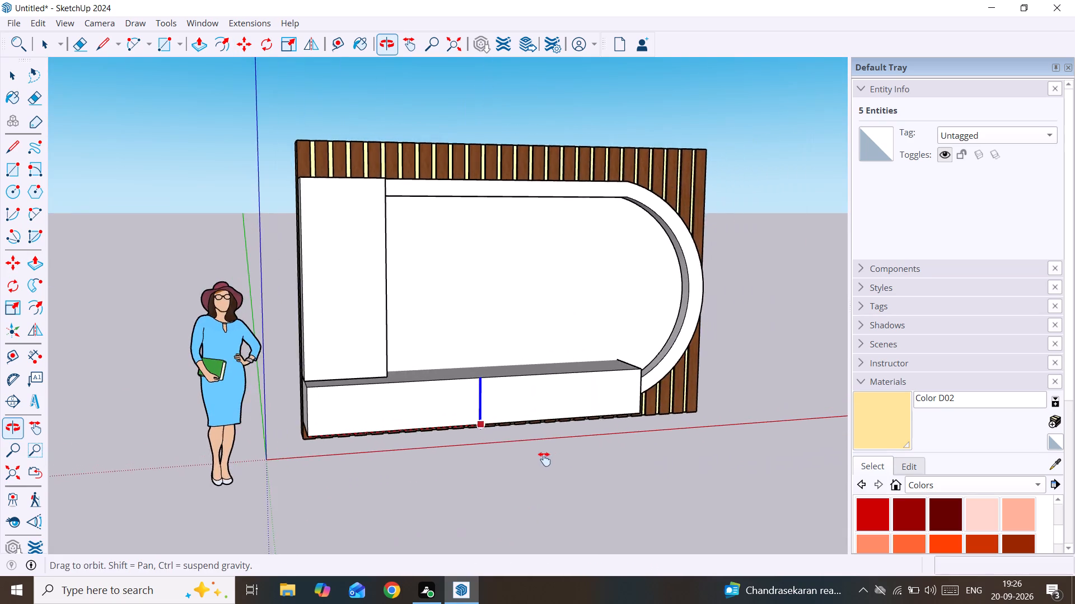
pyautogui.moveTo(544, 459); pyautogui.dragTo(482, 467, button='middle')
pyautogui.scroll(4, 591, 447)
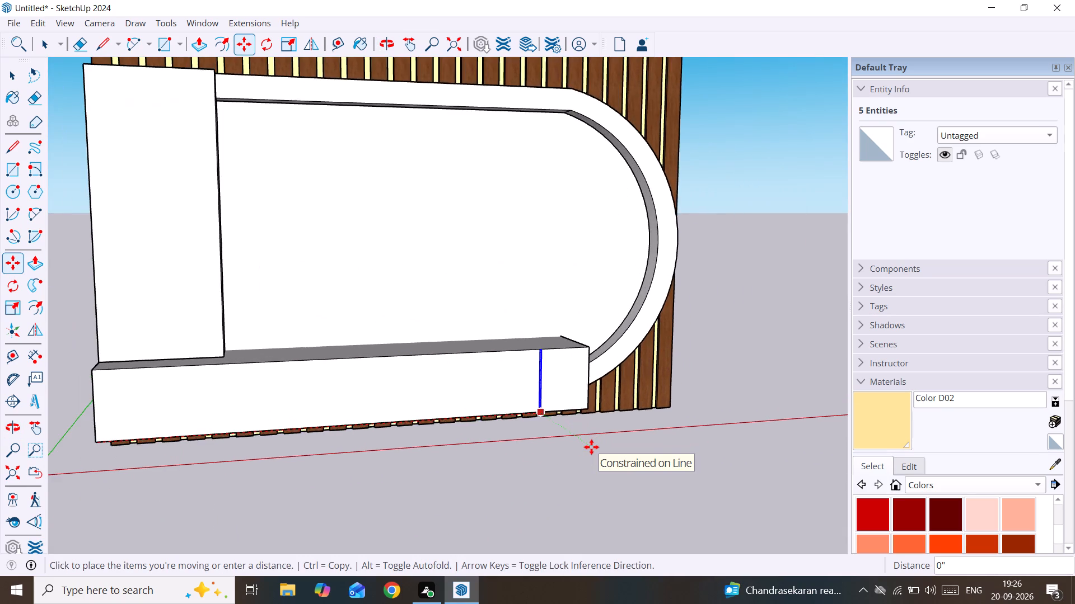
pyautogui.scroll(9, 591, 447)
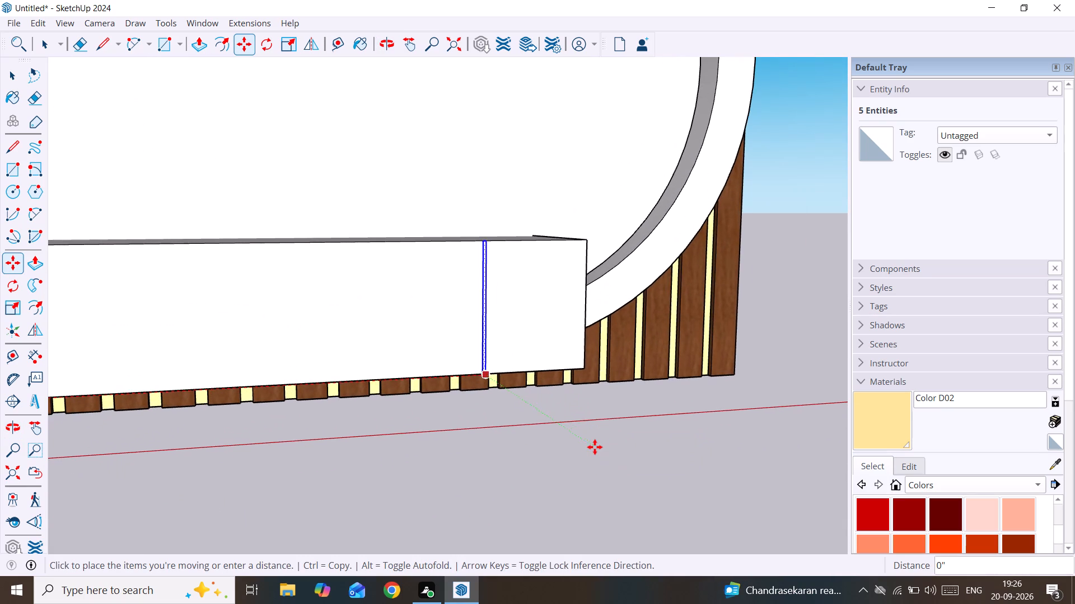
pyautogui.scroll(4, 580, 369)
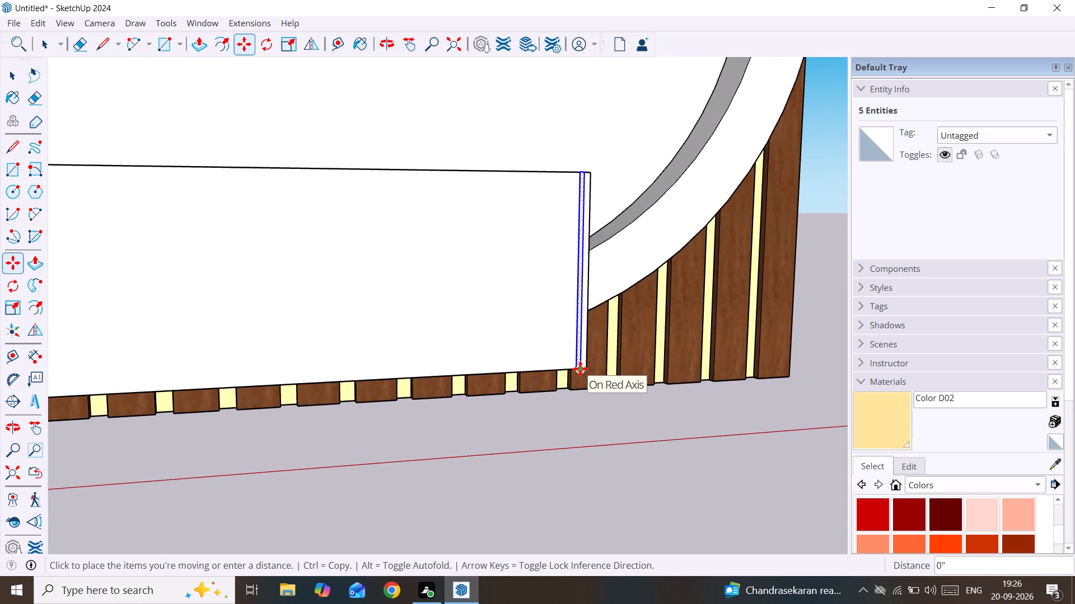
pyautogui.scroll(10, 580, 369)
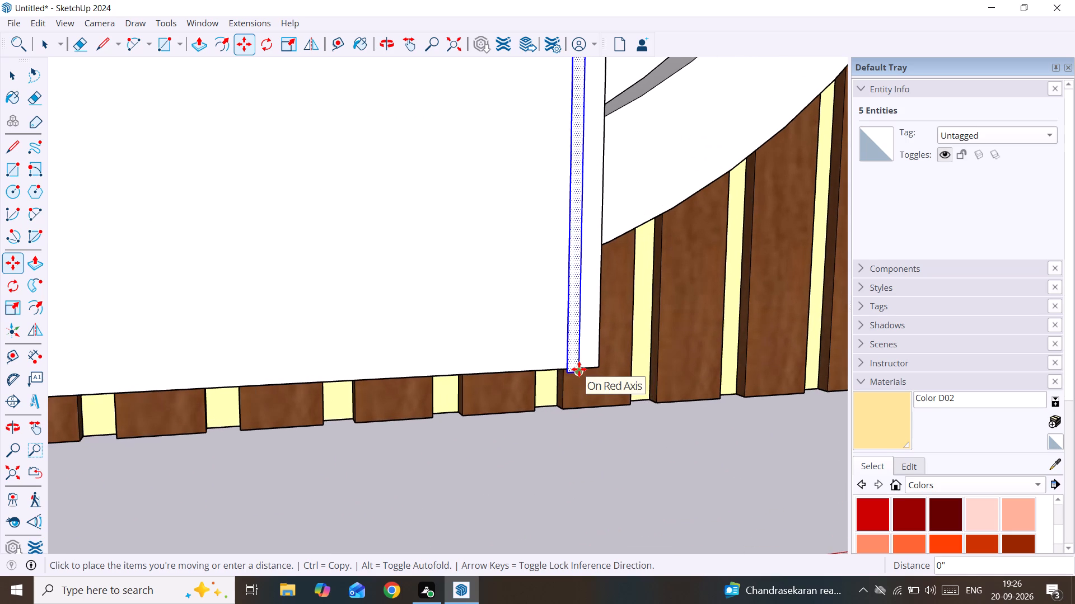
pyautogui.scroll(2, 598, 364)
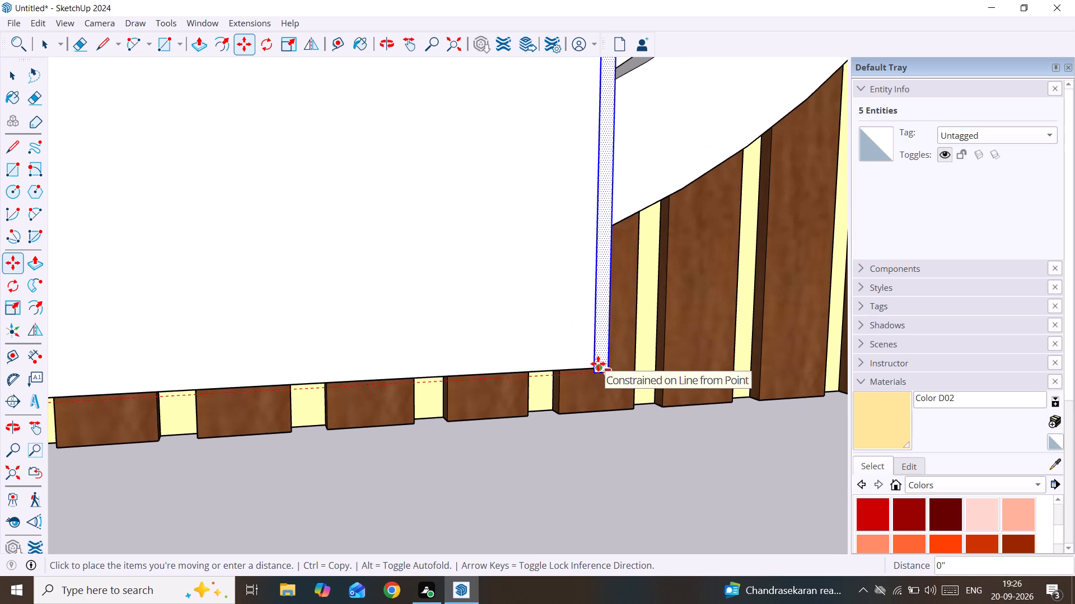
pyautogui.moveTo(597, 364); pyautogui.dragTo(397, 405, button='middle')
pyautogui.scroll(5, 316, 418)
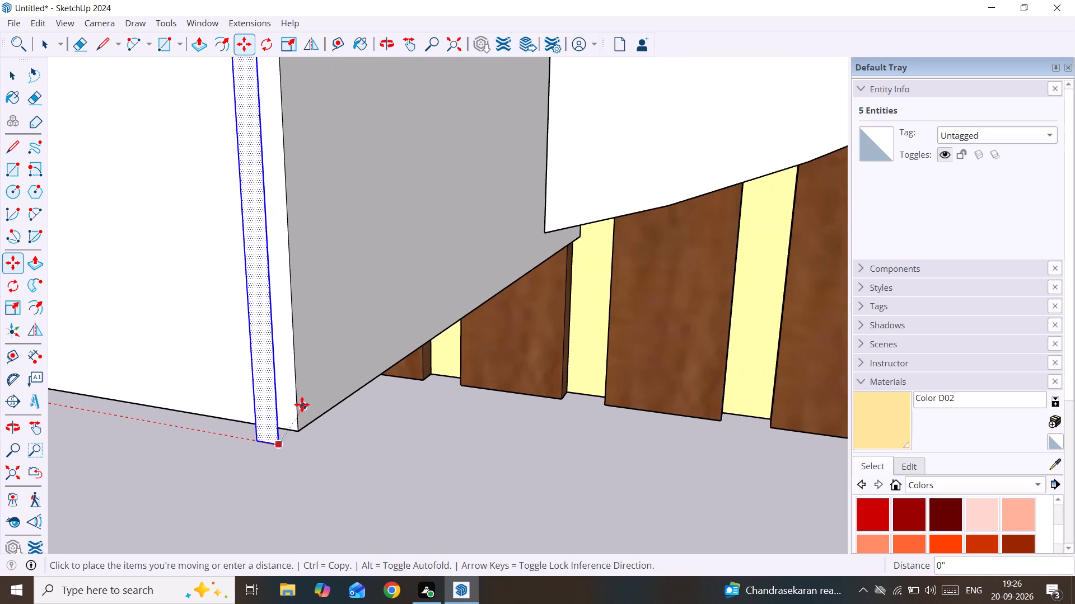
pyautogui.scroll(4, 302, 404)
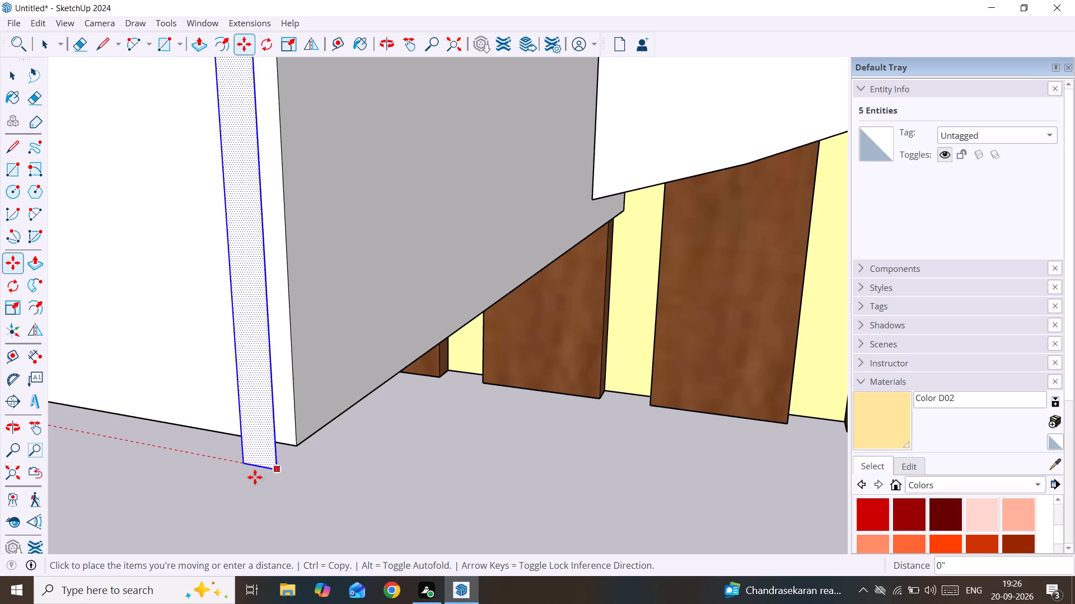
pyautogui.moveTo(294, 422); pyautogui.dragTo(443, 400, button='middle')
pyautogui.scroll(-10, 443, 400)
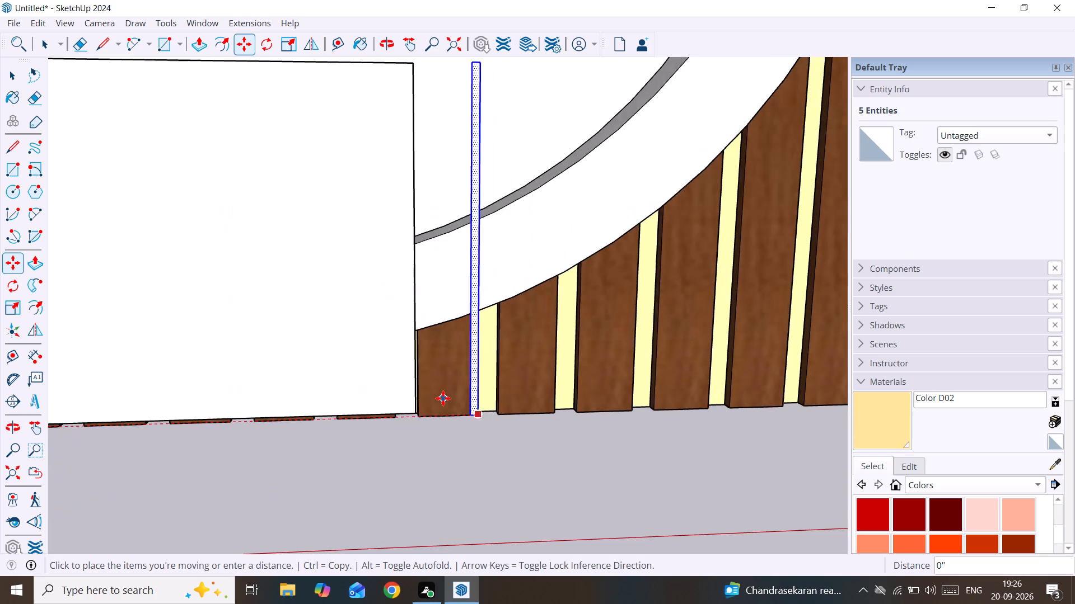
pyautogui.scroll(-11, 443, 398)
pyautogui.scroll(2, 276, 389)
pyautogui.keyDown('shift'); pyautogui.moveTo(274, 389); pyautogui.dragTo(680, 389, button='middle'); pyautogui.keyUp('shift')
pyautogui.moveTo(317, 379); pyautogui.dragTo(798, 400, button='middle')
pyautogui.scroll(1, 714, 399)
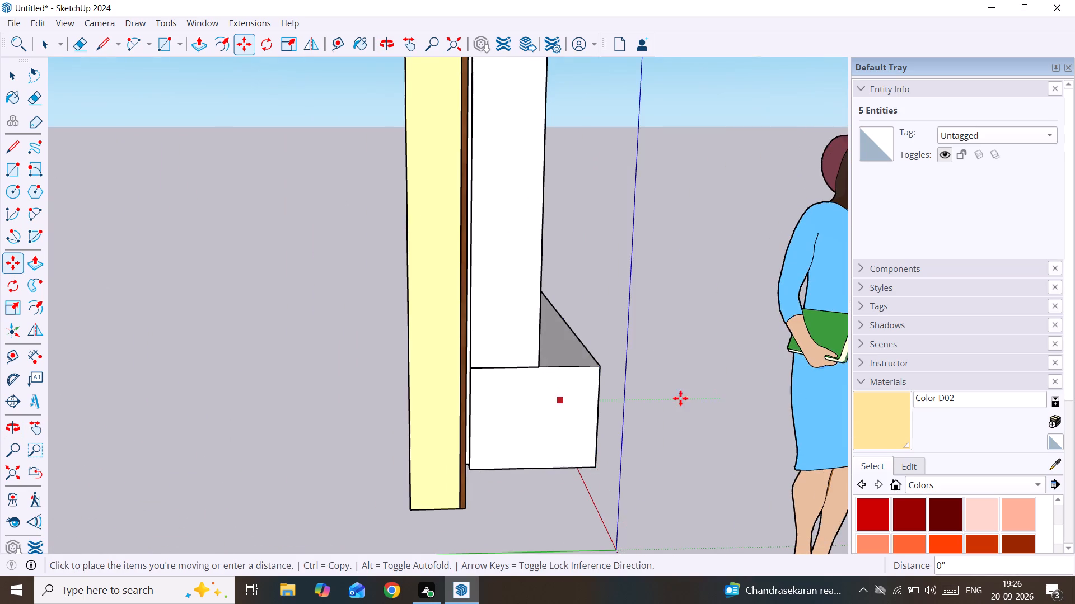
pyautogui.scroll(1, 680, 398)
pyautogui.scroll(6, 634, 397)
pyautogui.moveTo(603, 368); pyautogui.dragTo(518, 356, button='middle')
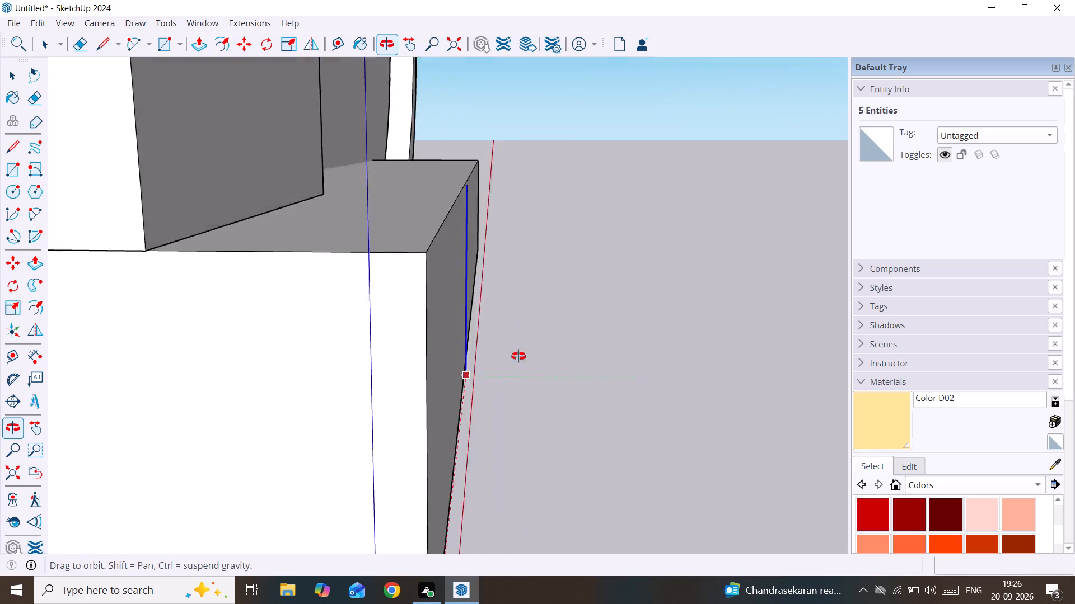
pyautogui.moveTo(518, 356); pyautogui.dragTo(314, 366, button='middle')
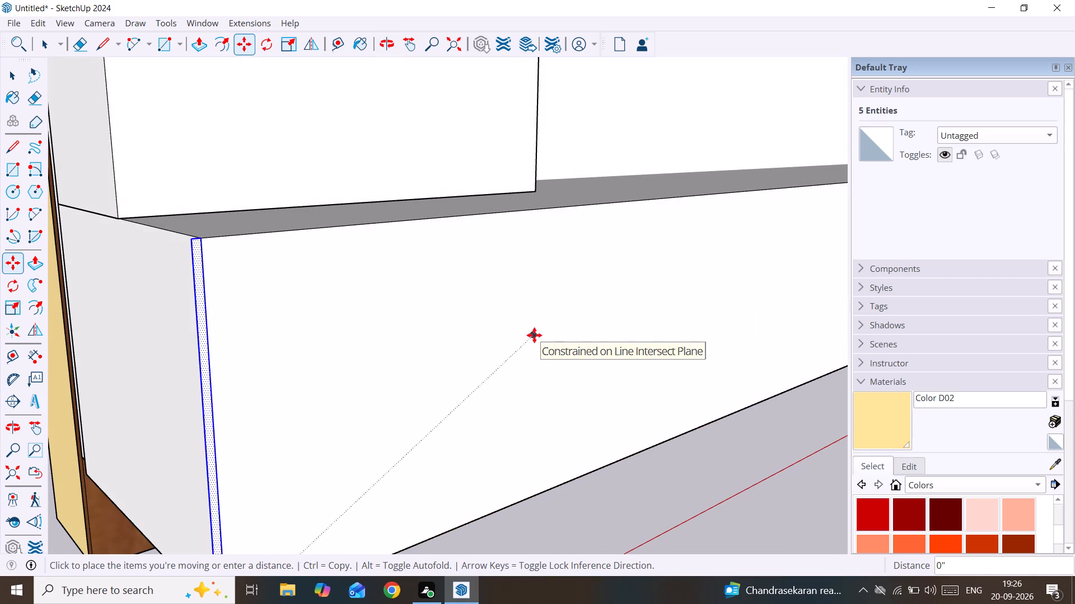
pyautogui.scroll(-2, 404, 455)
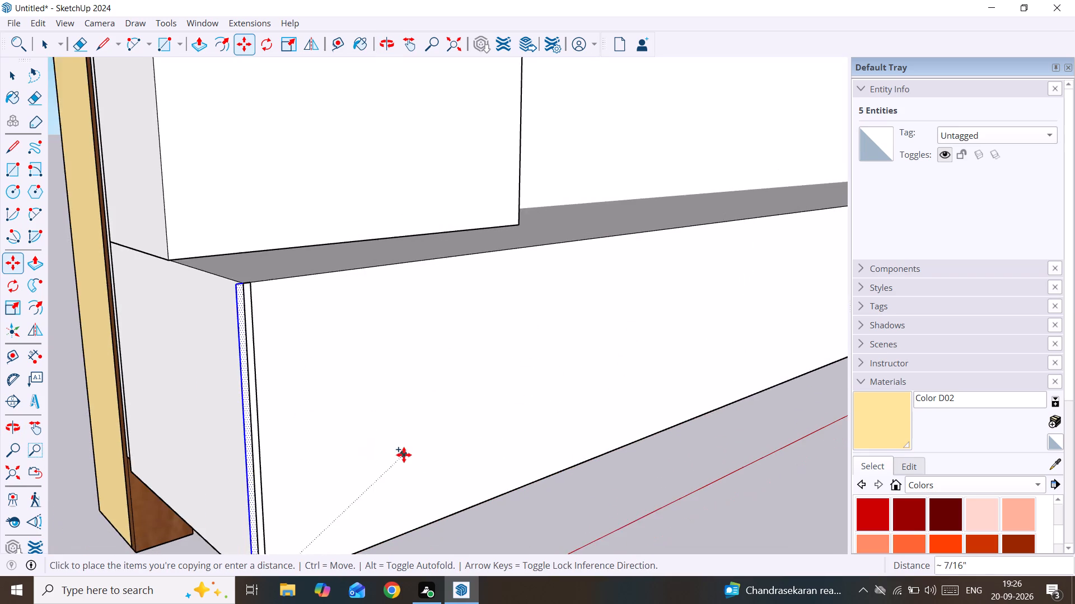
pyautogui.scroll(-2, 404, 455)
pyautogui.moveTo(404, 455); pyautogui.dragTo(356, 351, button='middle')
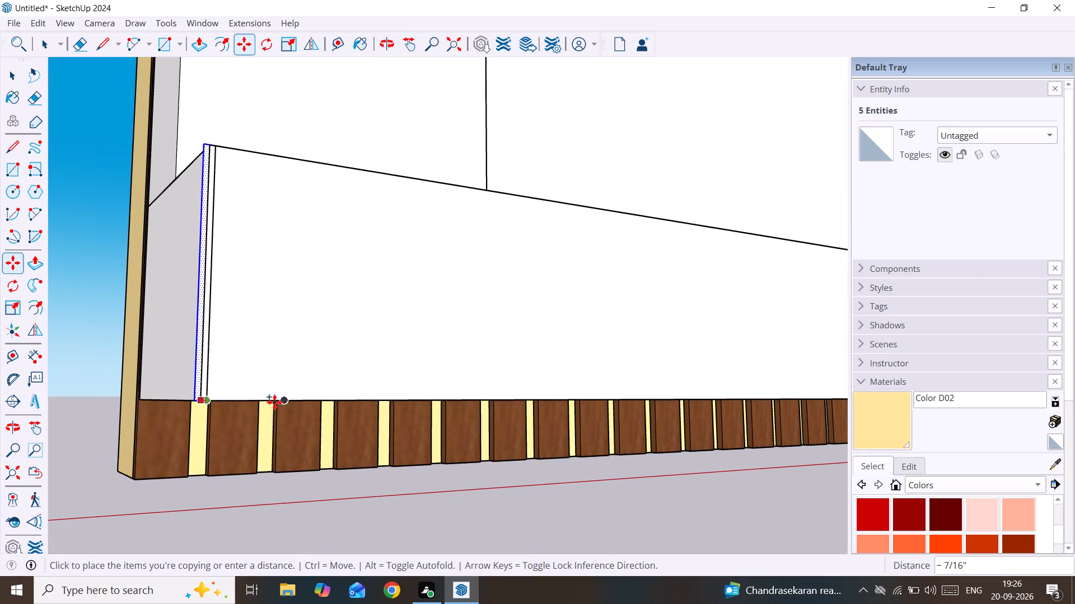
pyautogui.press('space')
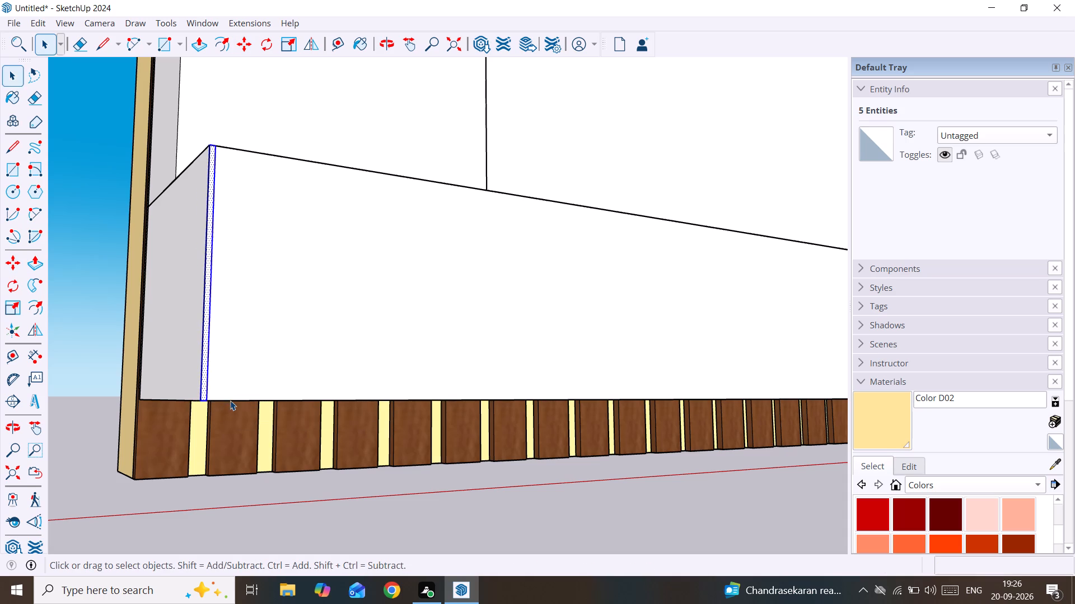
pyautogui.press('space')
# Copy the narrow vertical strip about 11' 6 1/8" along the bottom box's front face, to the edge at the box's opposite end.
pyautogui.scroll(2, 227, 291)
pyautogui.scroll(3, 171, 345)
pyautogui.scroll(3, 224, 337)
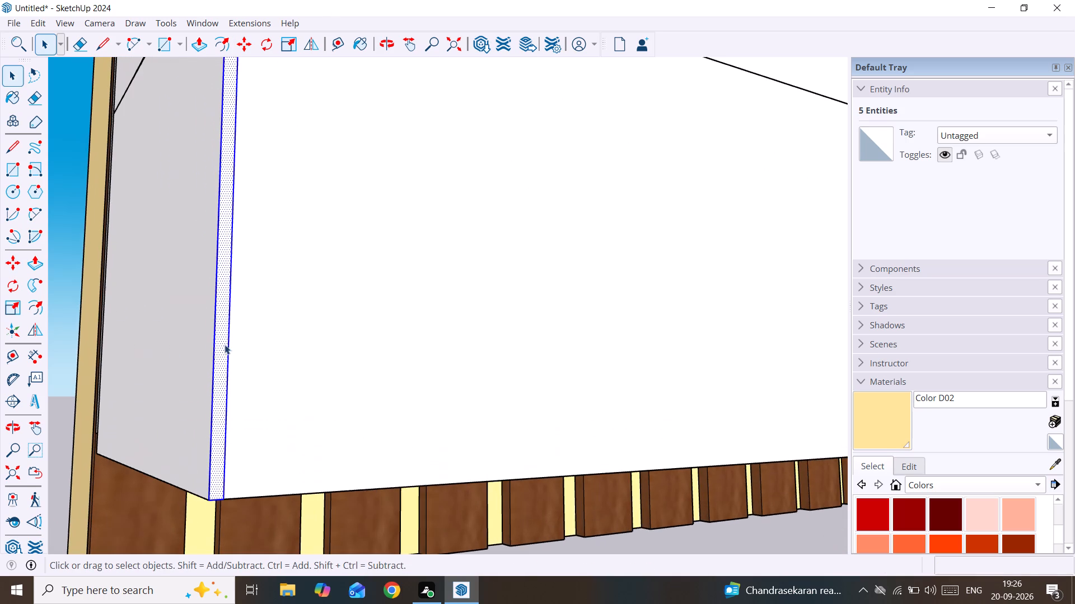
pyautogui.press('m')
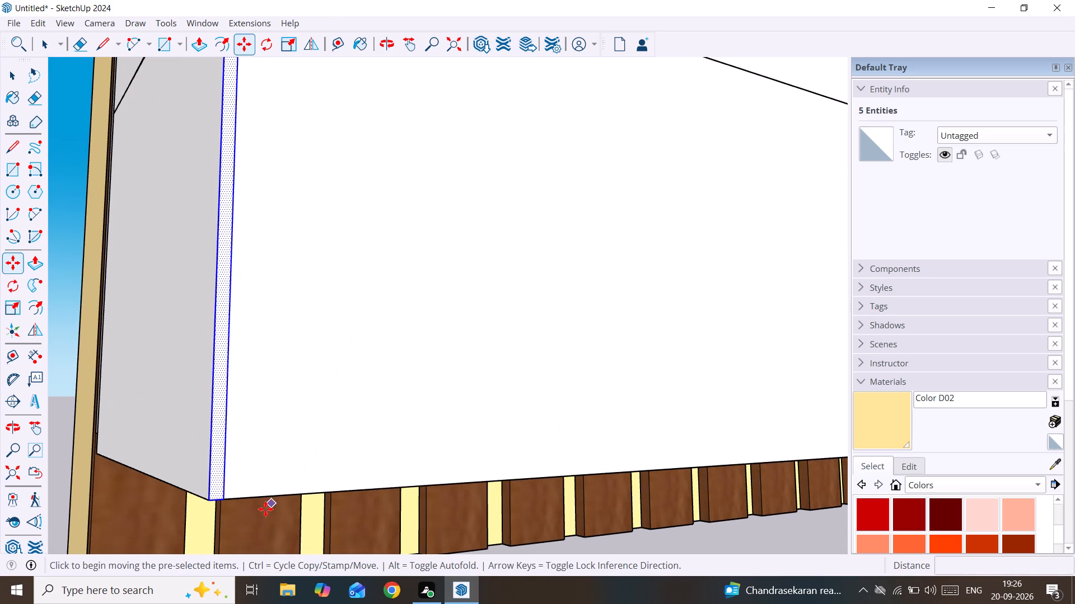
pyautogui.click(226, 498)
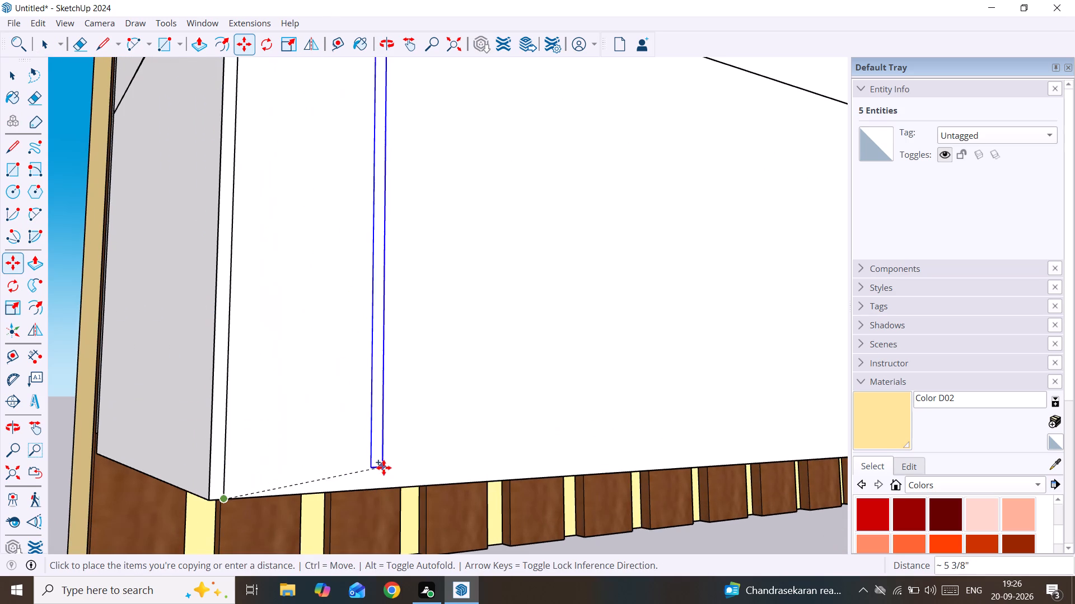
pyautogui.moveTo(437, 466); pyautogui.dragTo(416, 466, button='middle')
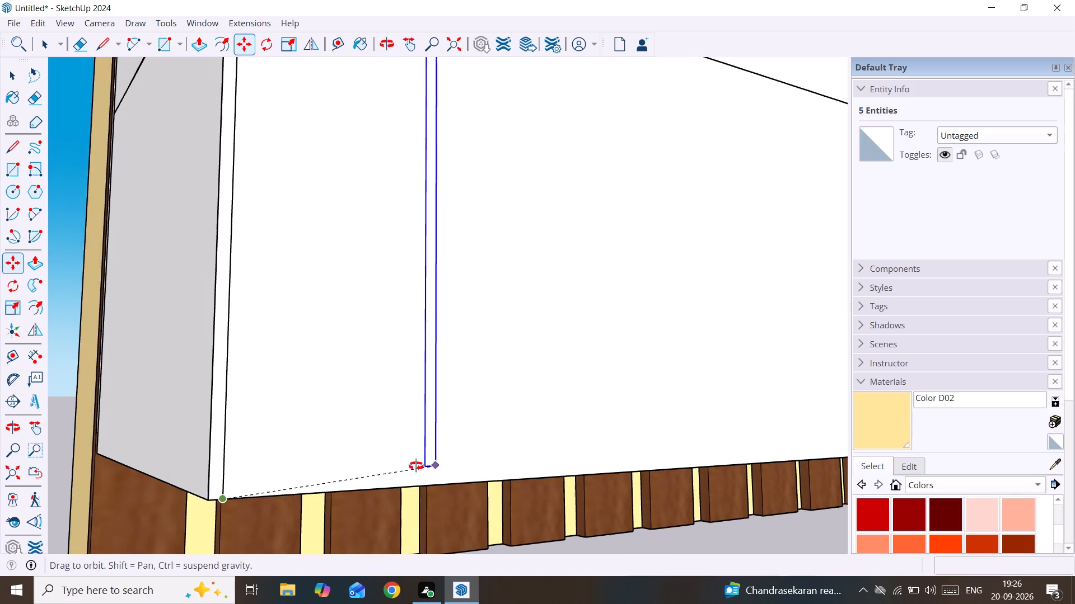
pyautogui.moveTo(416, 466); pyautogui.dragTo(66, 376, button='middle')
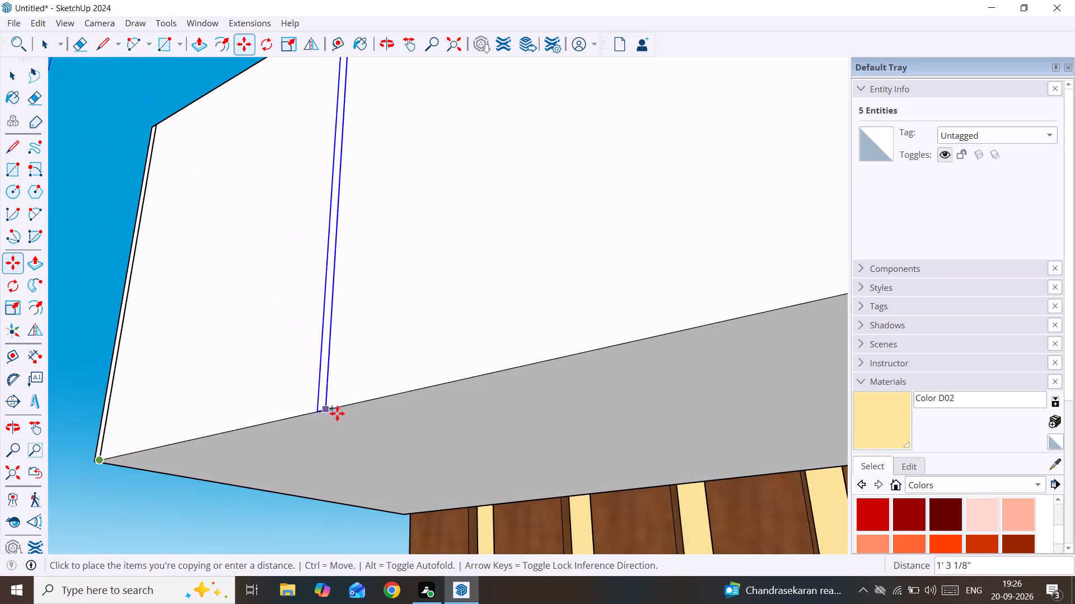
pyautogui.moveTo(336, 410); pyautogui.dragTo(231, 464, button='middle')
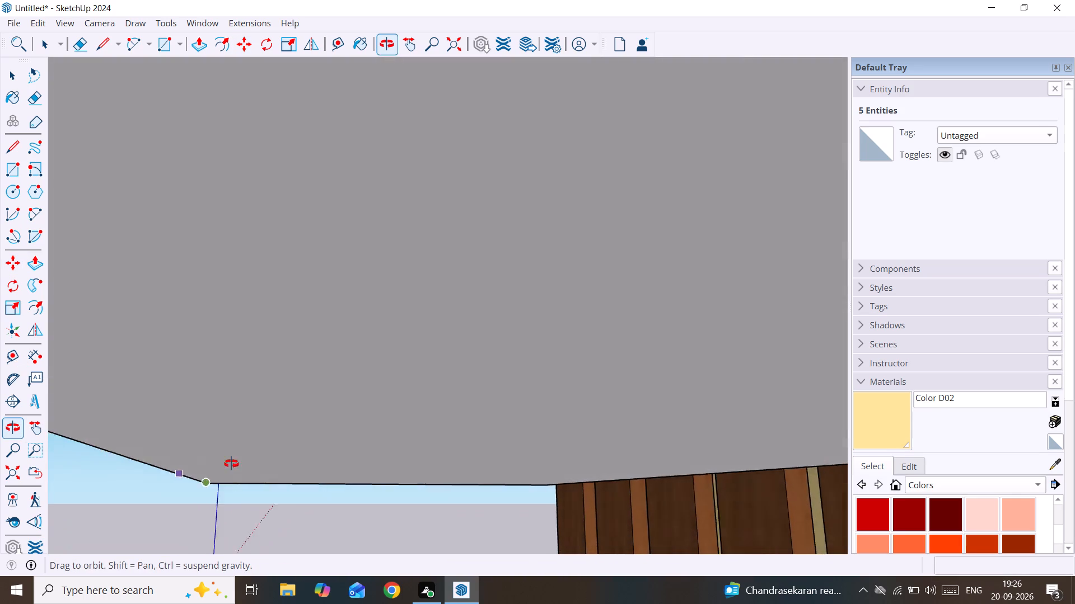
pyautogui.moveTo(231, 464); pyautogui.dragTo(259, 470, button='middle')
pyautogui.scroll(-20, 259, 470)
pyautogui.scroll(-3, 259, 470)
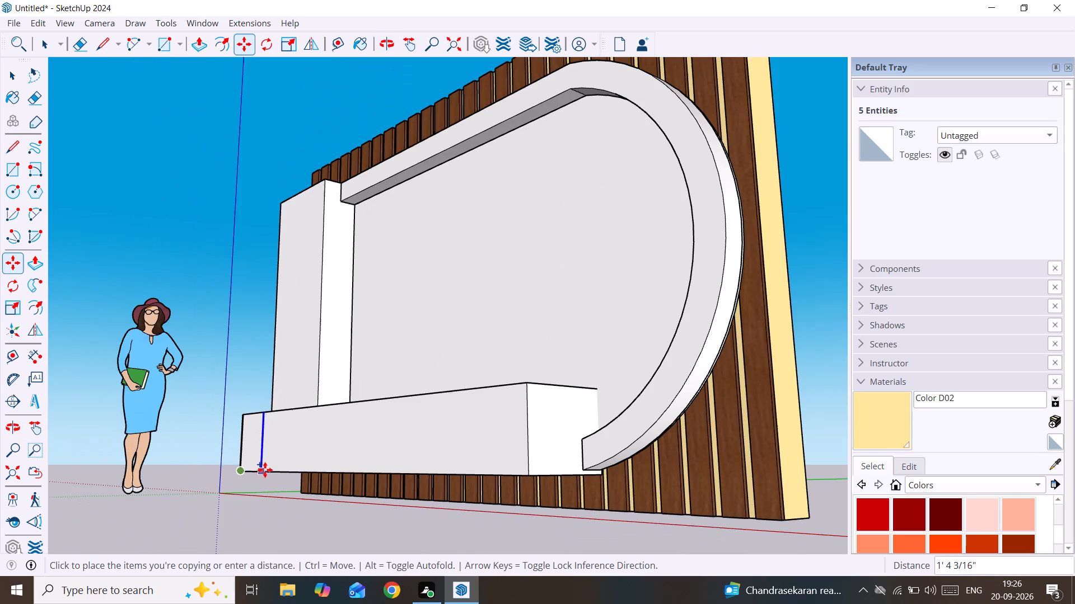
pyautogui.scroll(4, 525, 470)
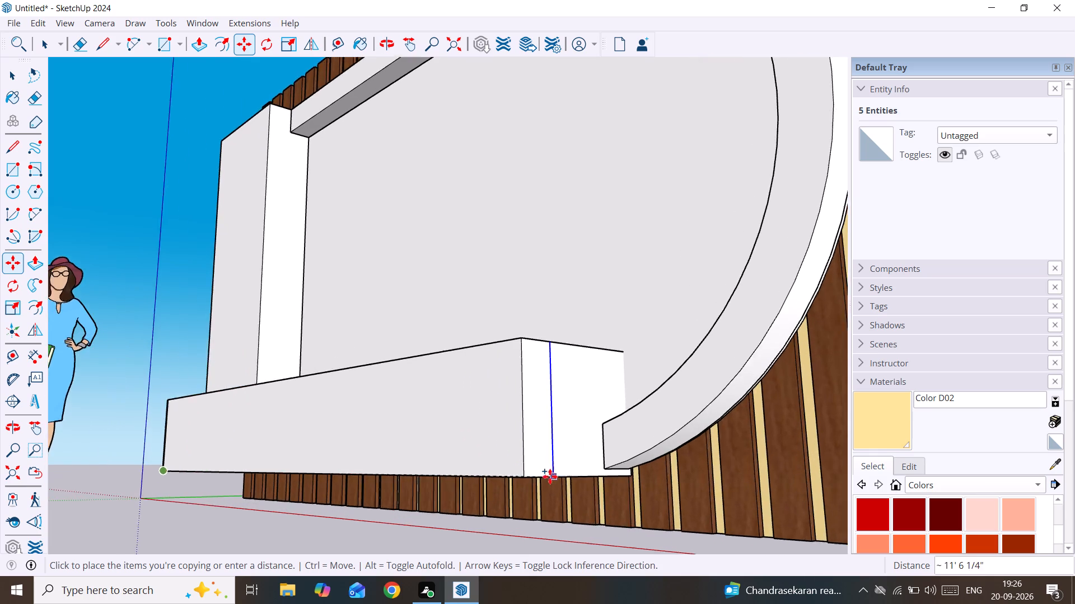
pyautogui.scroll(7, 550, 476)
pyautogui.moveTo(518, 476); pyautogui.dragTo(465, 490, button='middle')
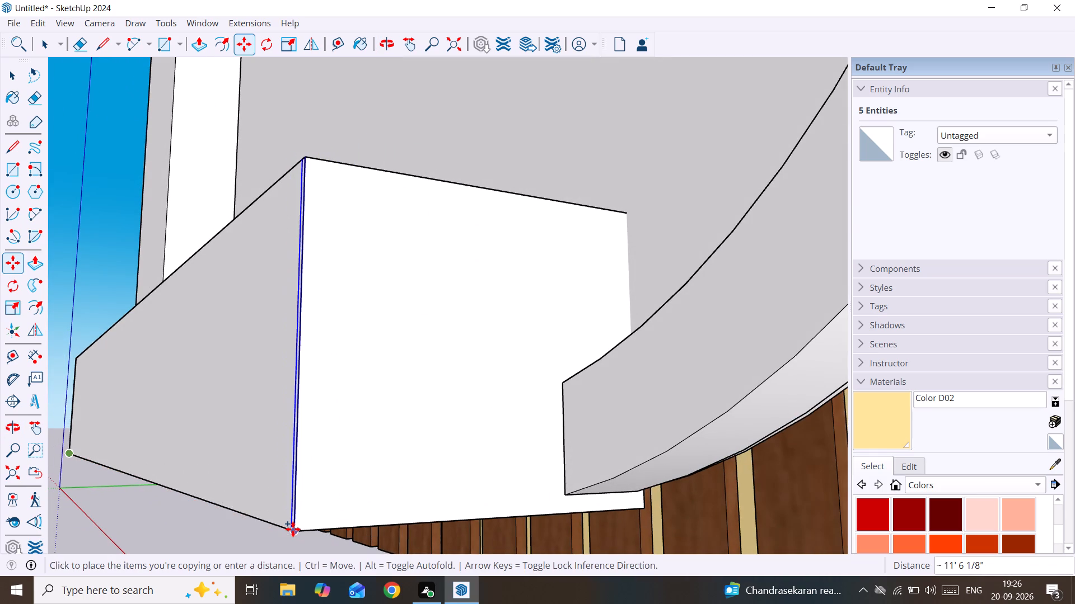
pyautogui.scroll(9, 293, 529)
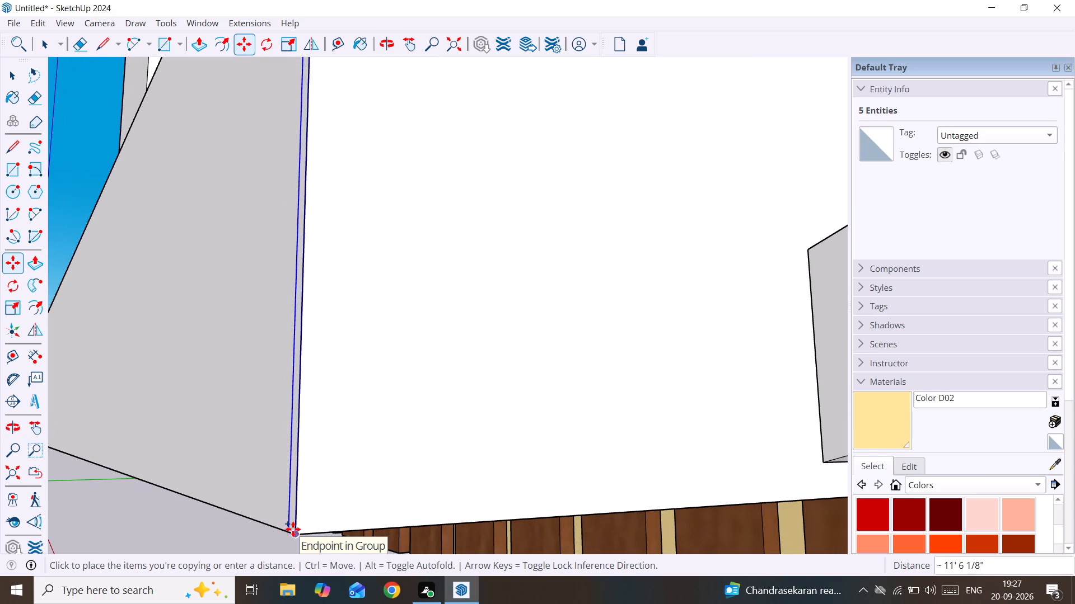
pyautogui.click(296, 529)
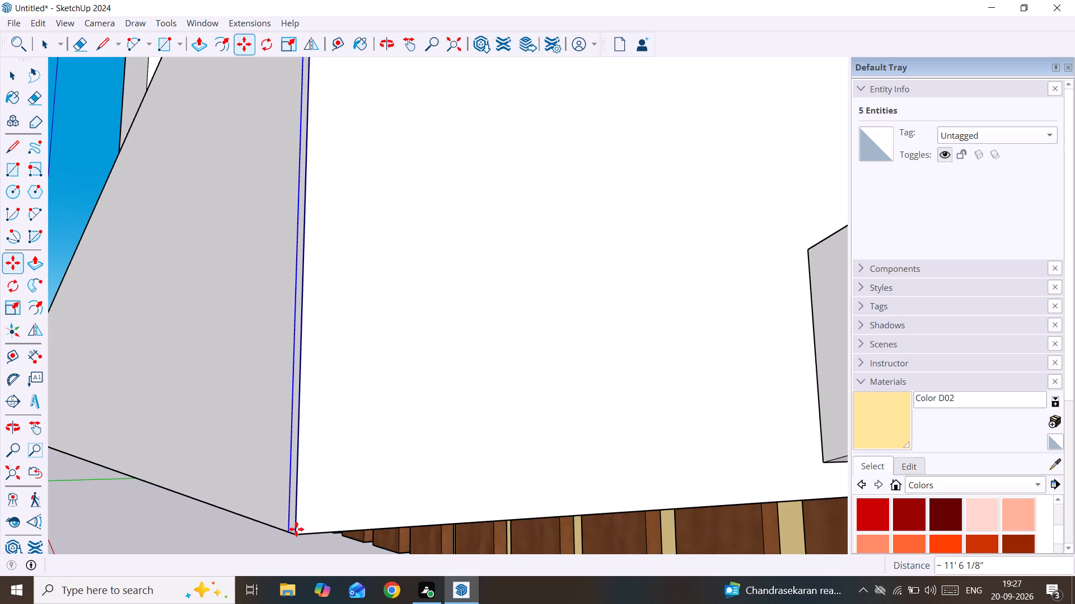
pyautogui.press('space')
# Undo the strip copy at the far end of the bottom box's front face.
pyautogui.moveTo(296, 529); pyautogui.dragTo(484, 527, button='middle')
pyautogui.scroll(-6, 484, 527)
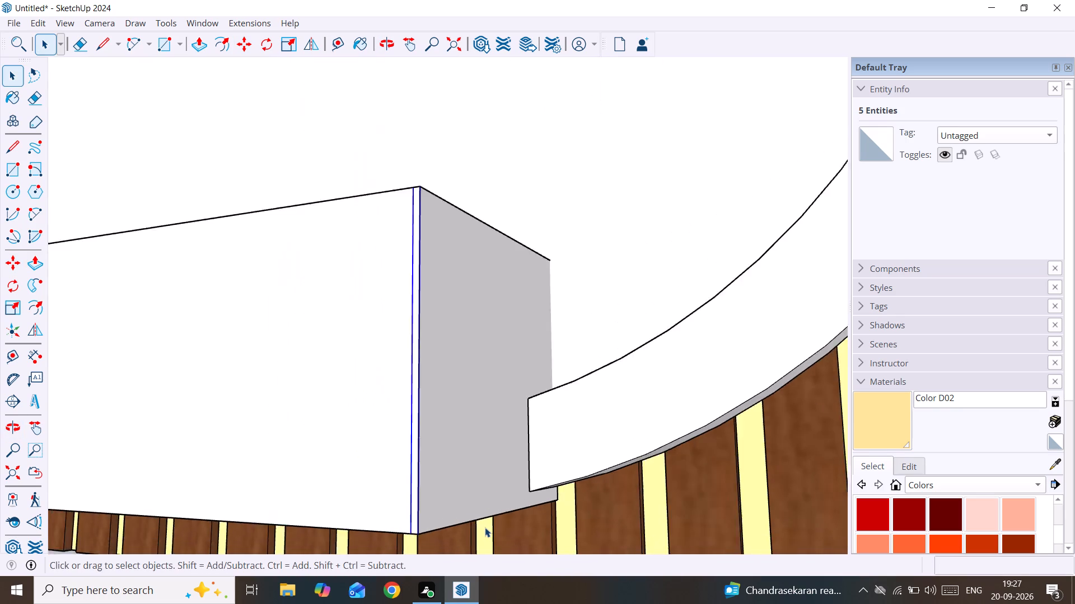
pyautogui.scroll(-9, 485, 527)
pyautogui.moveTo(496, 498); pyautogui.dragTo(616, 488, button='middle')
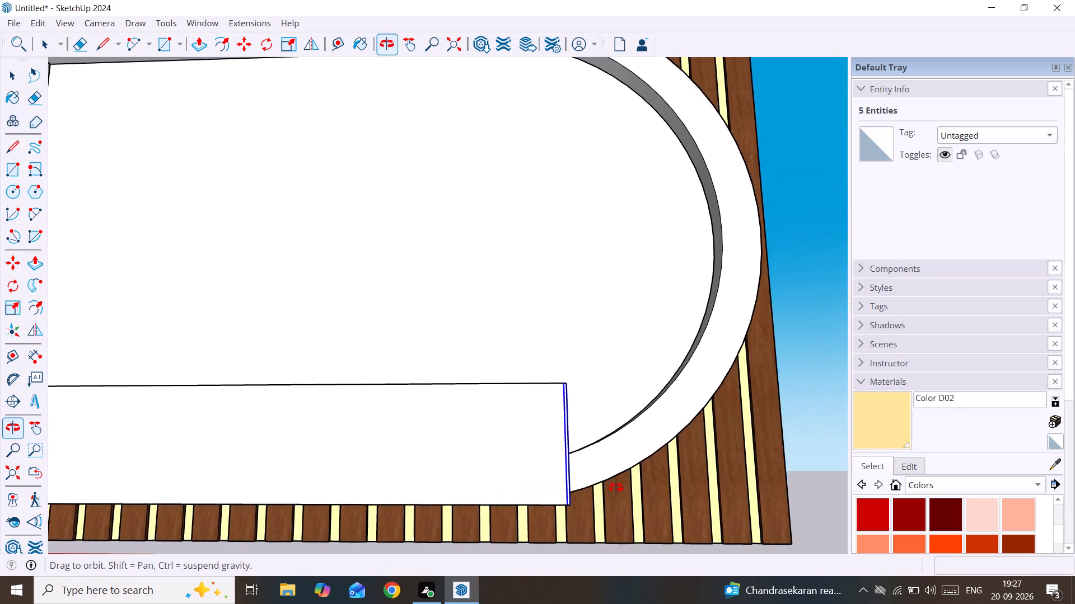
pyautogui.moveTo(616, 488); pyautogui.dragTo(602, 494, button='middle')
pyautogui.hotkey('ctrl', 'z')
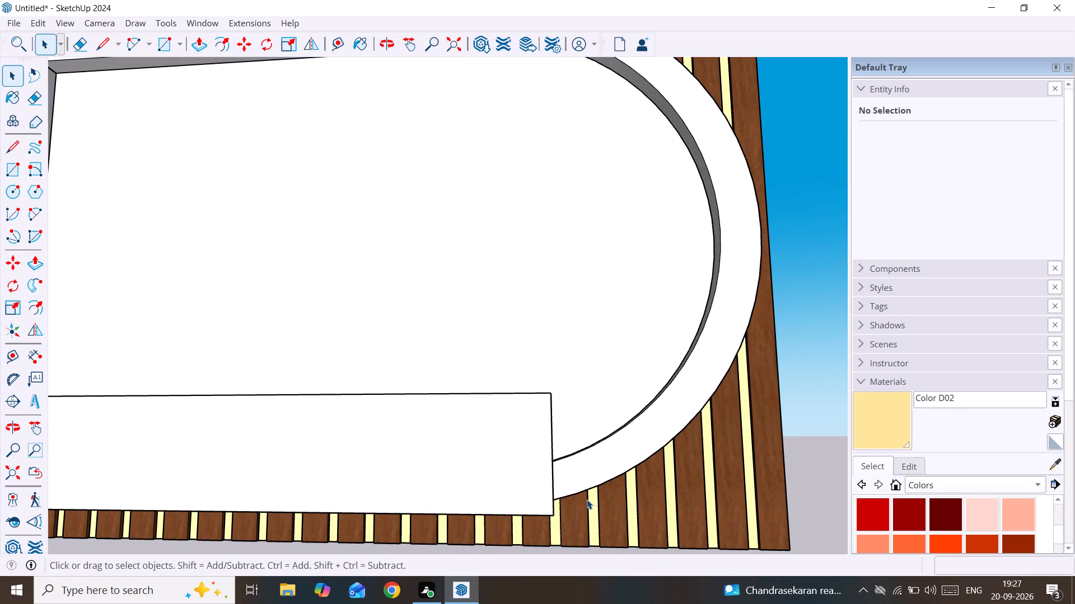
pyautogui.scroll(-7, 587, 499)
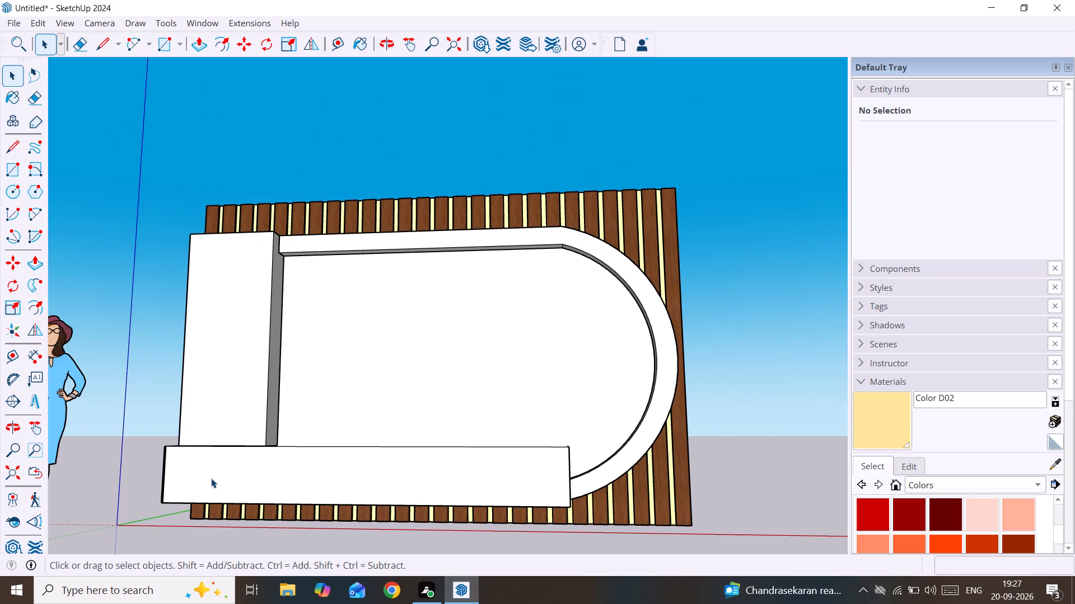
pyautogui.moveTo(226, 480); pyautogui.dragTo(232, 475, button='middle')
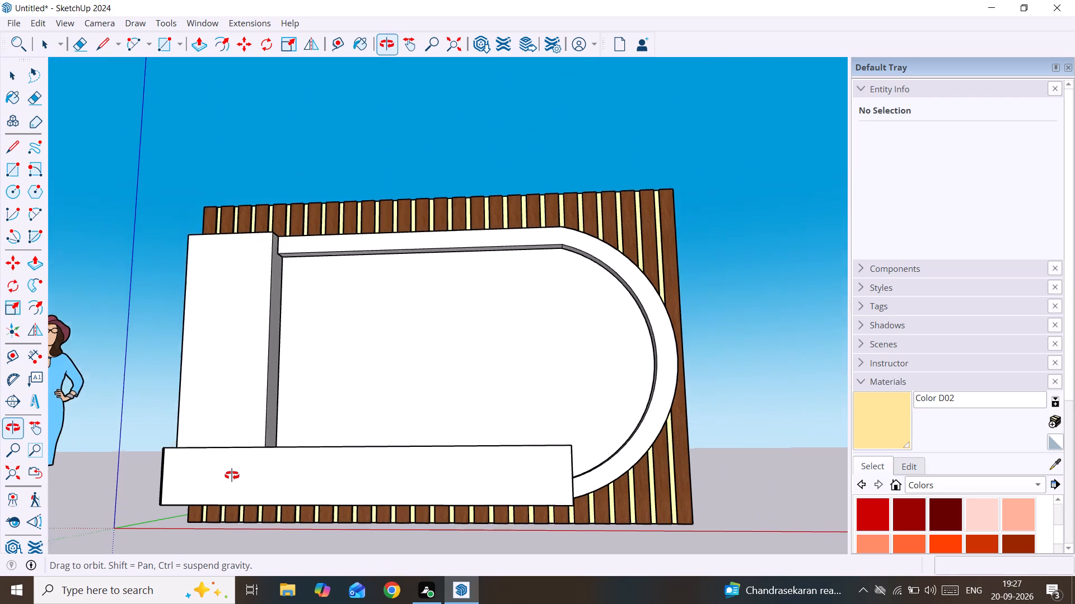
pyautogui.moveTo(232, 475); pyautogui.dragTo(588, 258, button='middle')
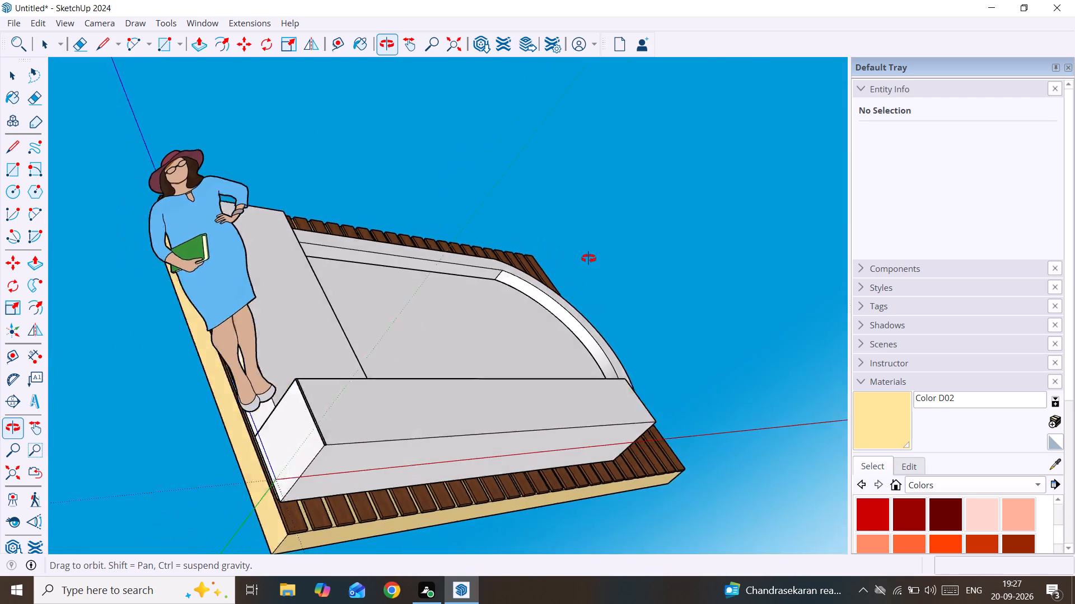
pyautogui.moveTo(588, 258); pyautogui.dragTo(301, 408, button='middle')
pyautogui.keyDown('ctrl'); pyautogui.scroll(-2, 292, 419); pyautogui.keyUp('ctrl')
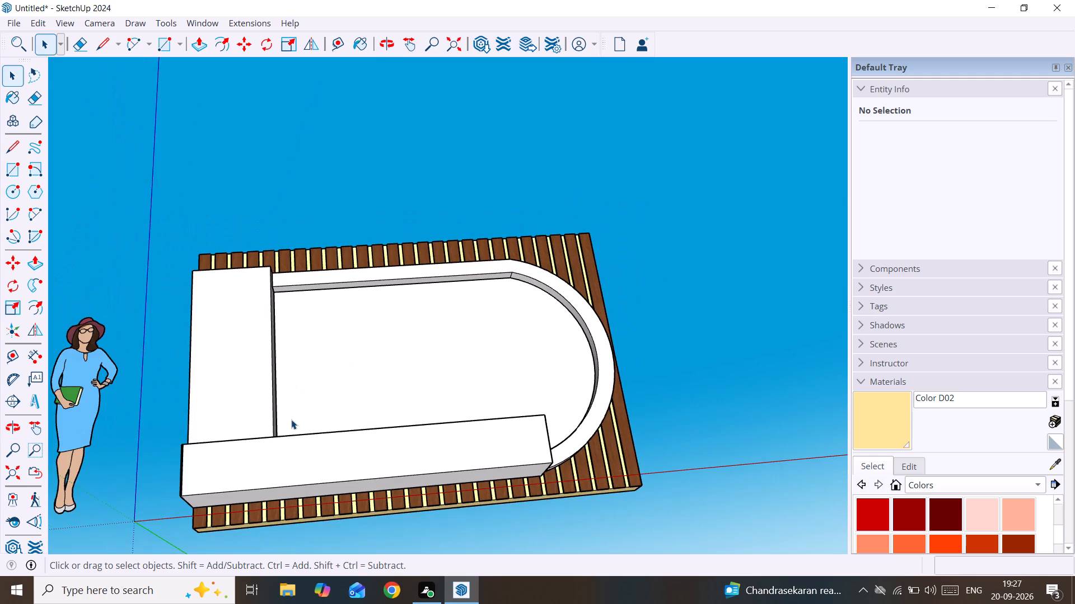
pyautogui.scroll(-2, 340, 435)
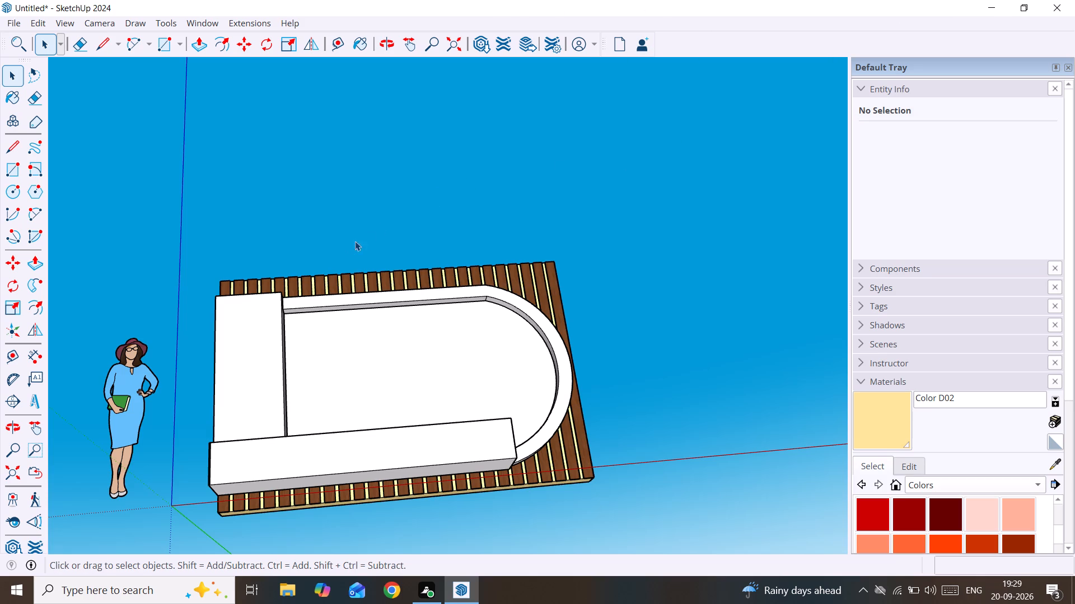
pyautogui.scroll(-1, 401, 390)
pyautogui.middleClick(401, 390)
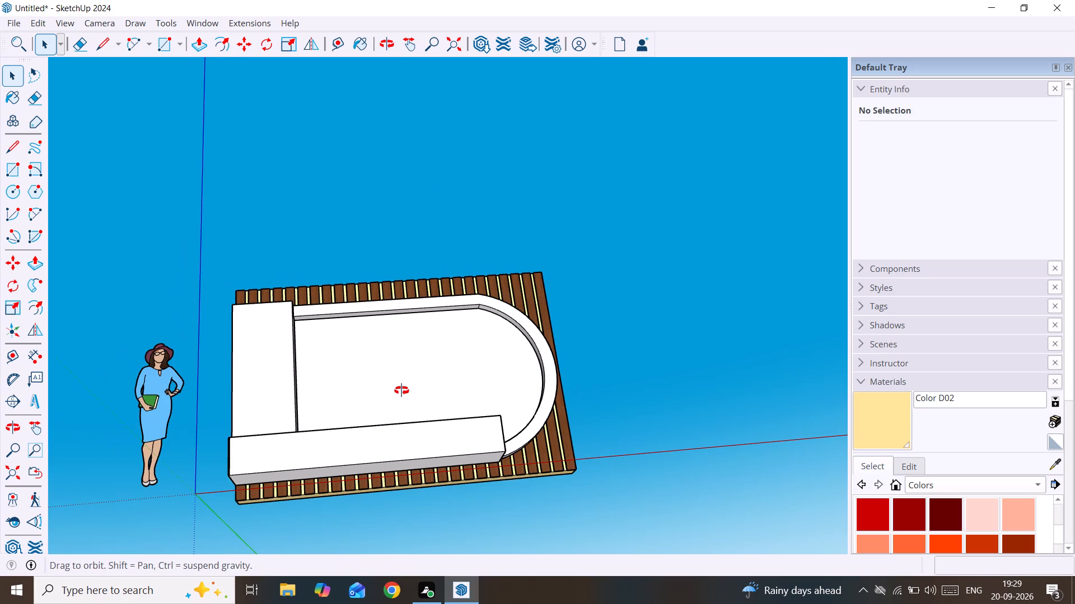
# Group the face and edges of the narrow vertical strip on the bottom box's front, below the projecting block.
pyautogui.scroll(2, 258, 424)
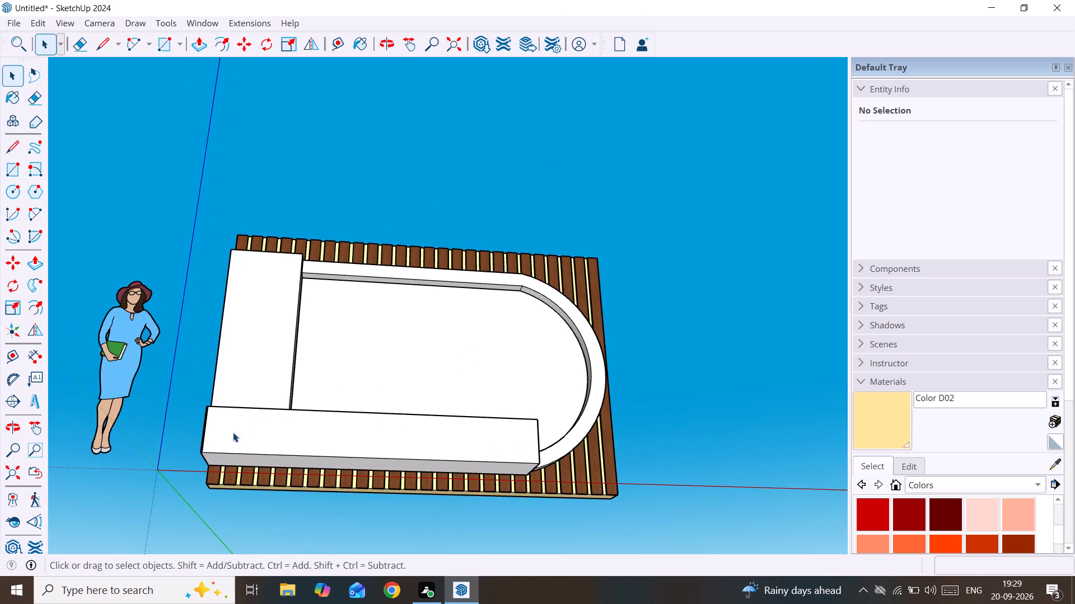
pyautogui.scroll(10, 226, 432)
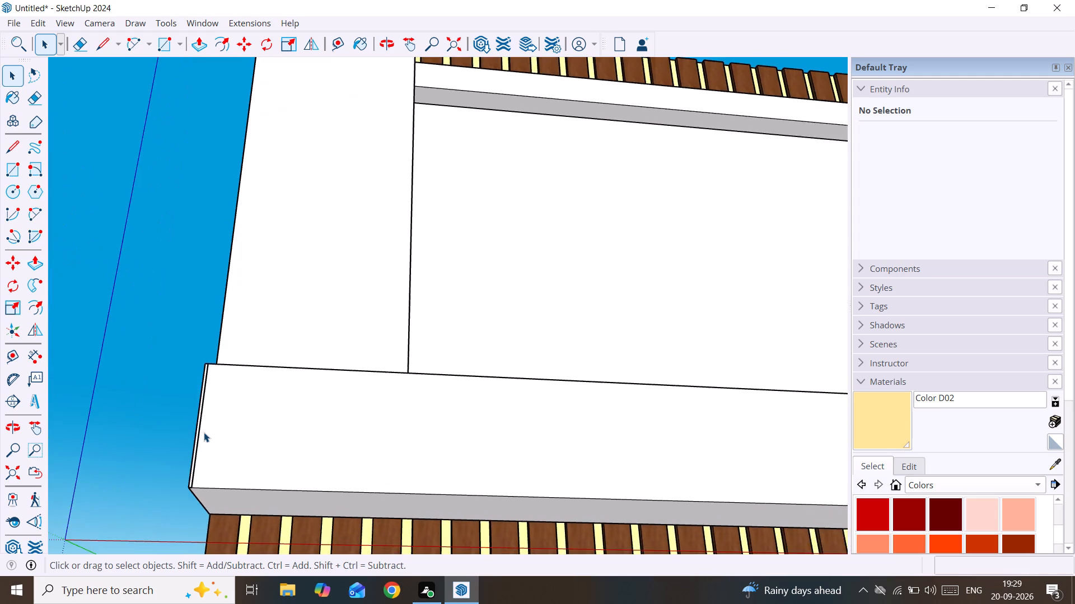
pyautogui.scroll(5, 204, 432)
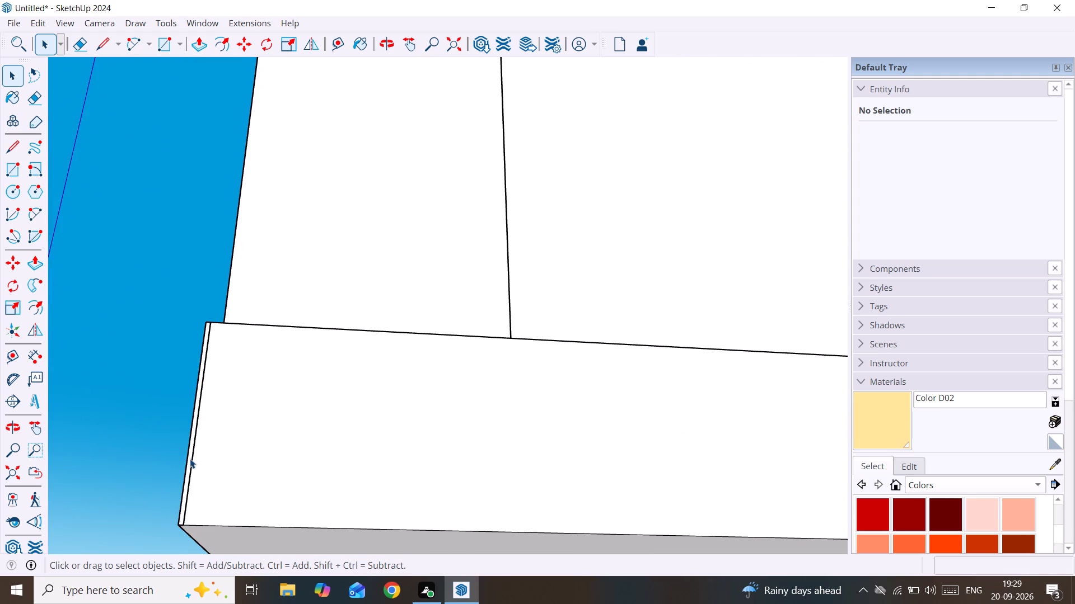
pyautogui.doubleClick(190, 459)
pyautogui.doubleClick(190, 459)
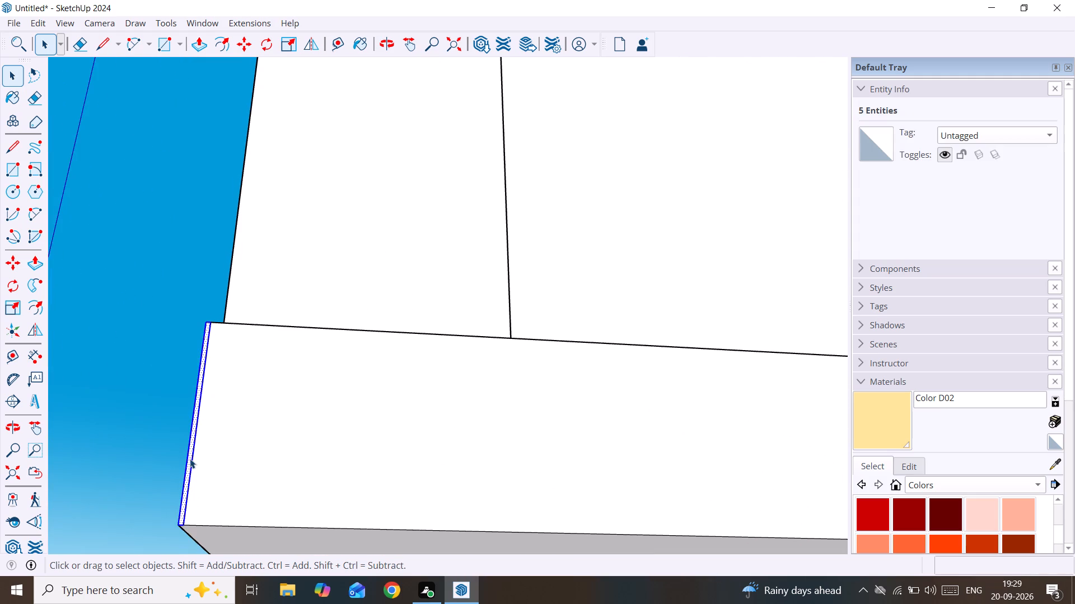
pyautogui.rightClick(190, 459)
pyautogui.click(184, 479)
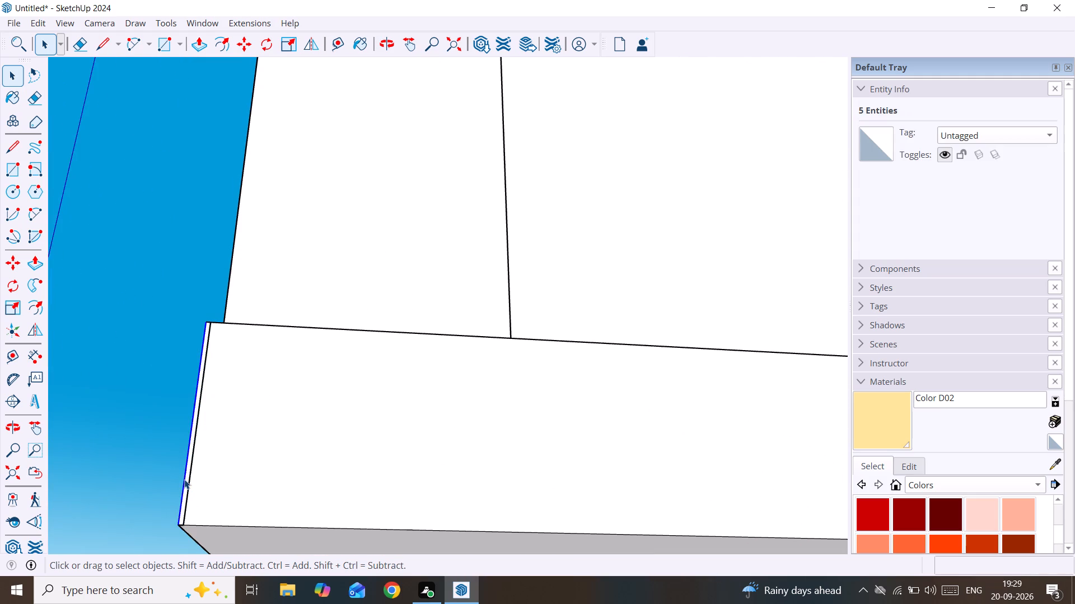
pyautogui.tripleClick(189, 476)
pyautogui.rightClick(189, 474)
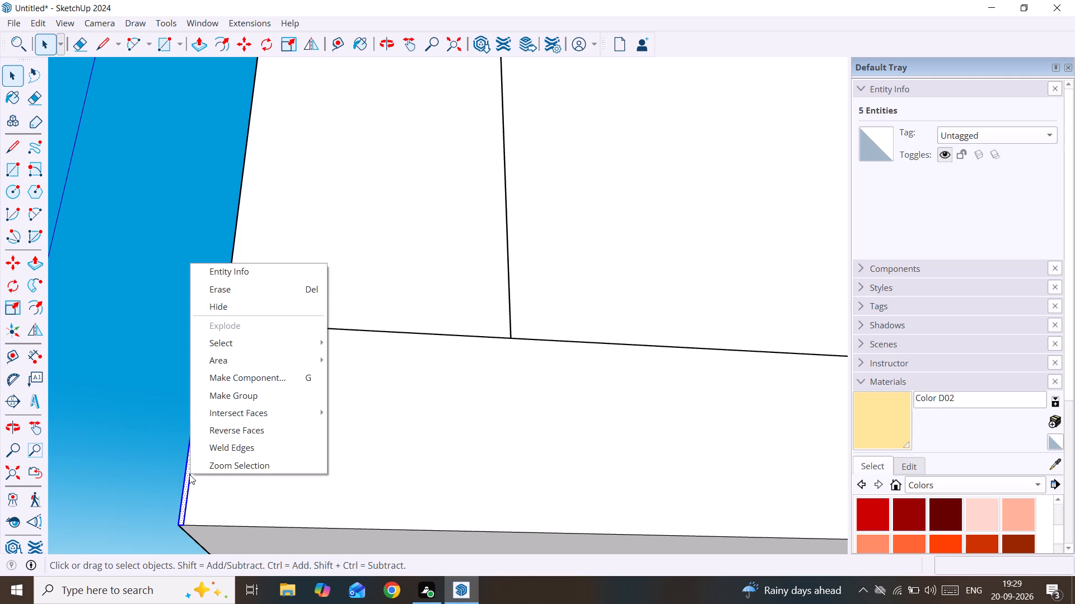
pyautogui.click(233, 394)
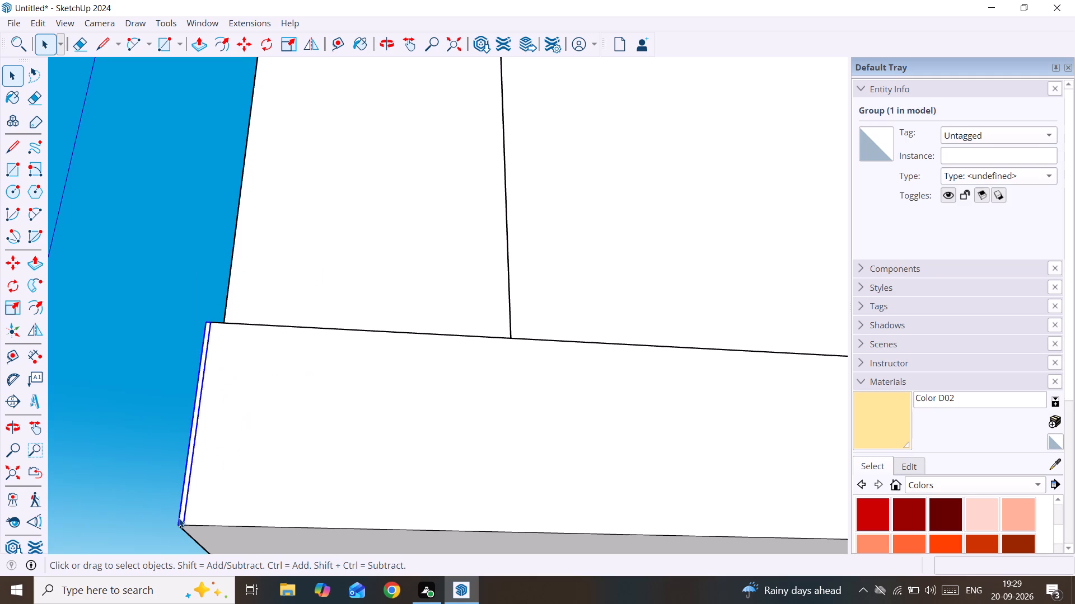
pyautogui.scroll(2, 179, 518)
pyautogui.doubleClick(184, 518)
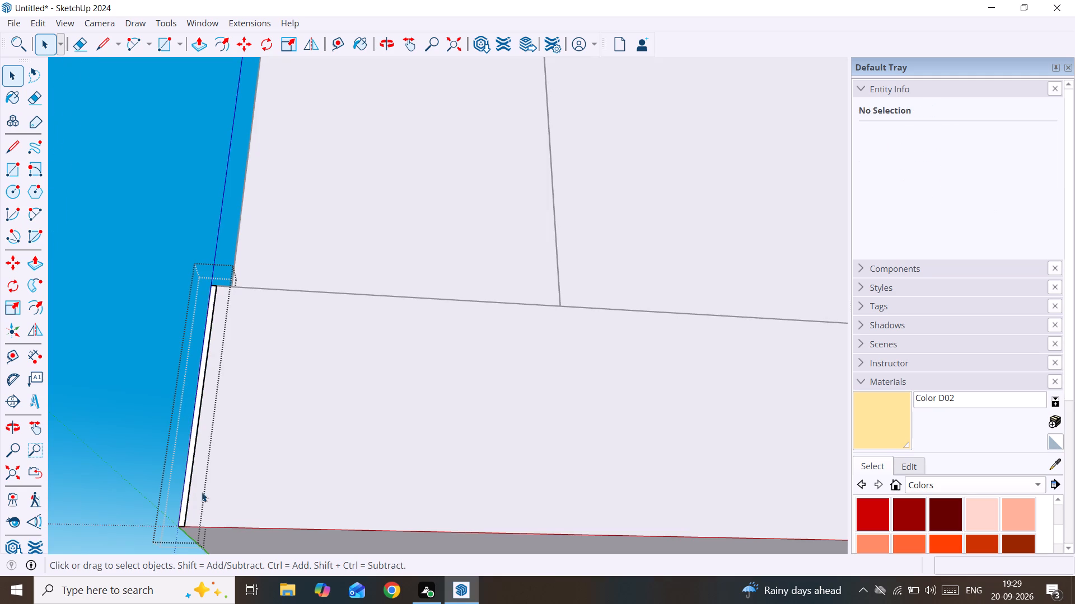
pyautogui.click(250, 450)
# Copy the grouped narrow strip about 11' 6 1/8" along the bottom box's front face to its opposite bottom corner.
pyautogui.scroll(-2, 221, 503)
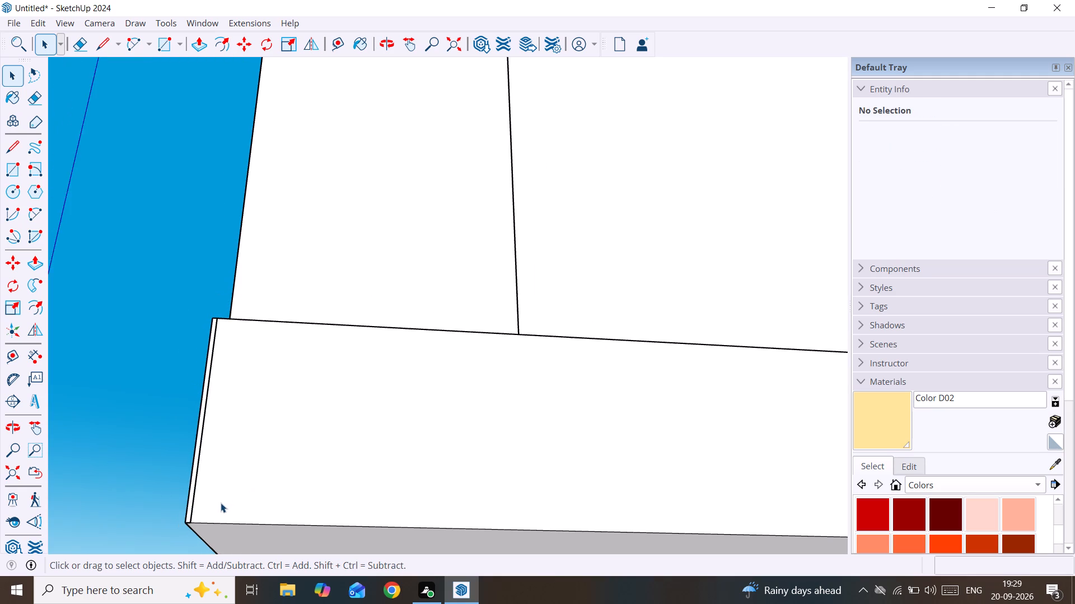
pyautogui.scroll(-2, 221, 503)
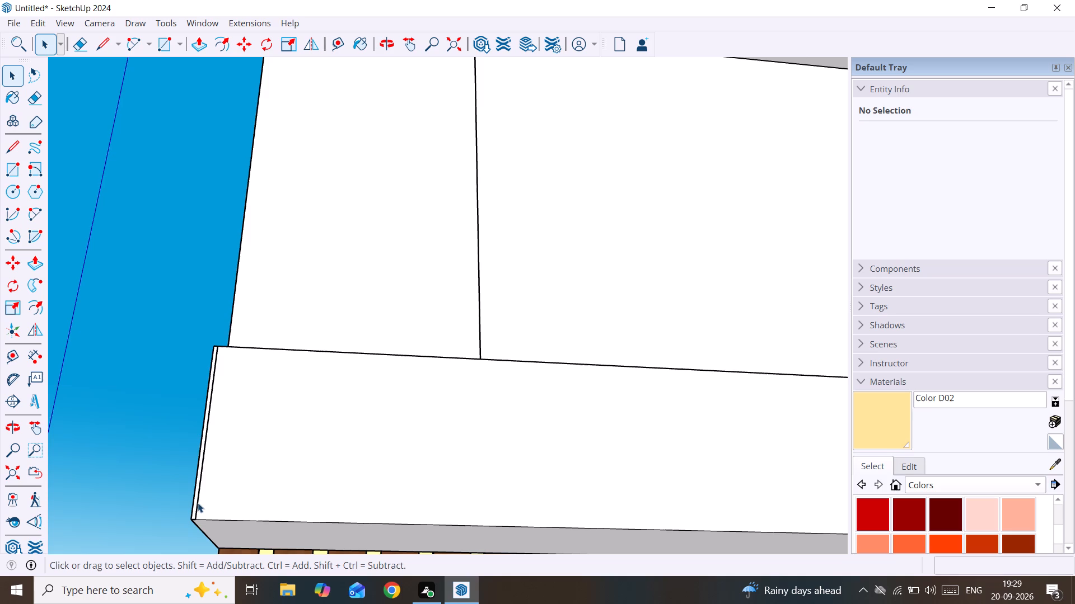
pyautogui.click(196, 504)
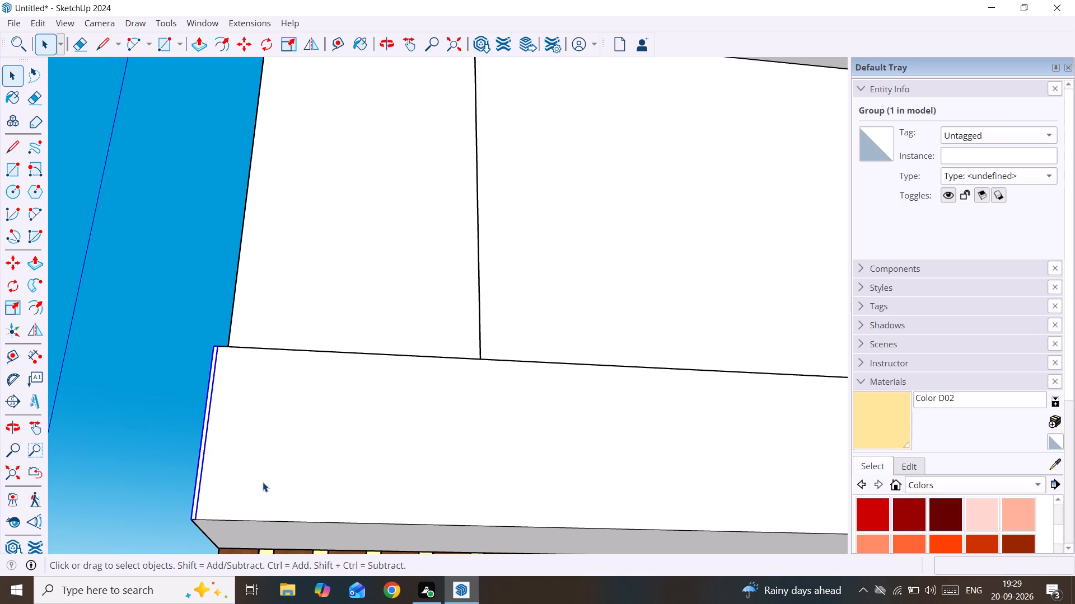
pyautogui.press('m')
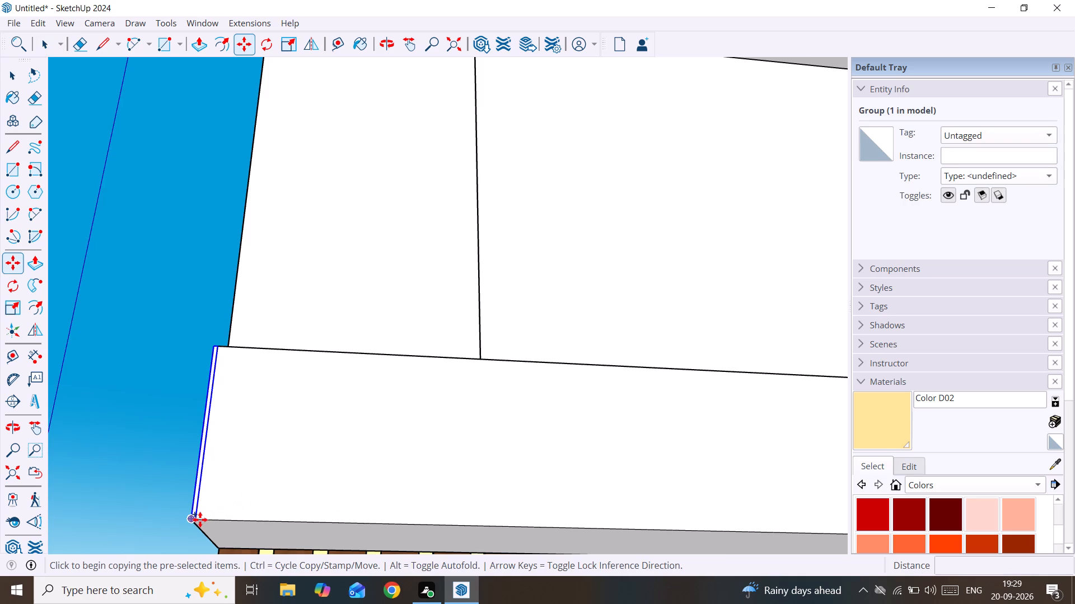
pyautogui.scroll(5, 193, 520)
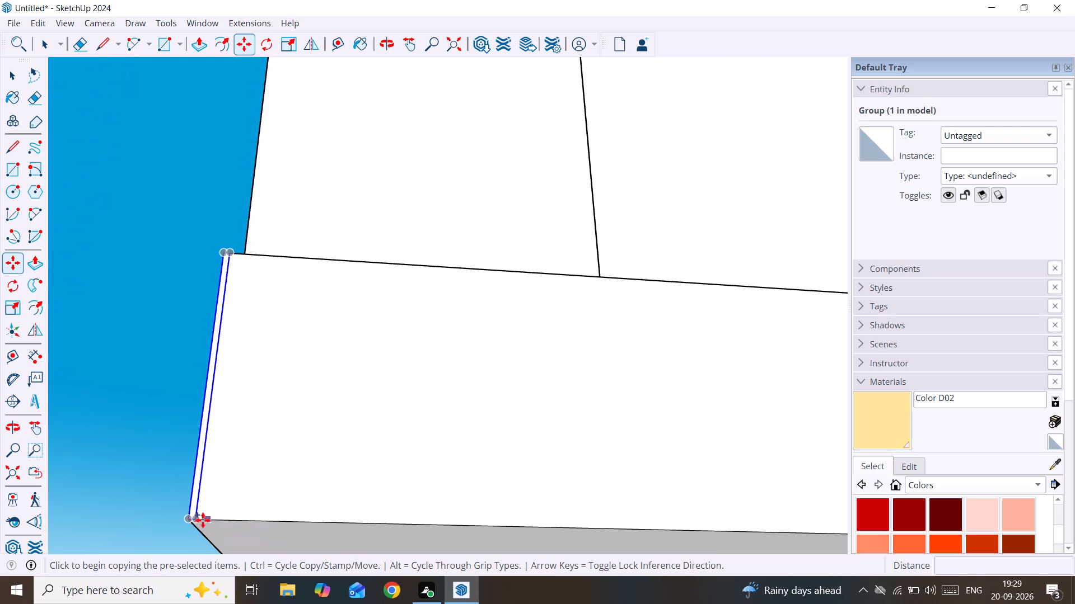
pyautogui.scroll(5, 202, 520)
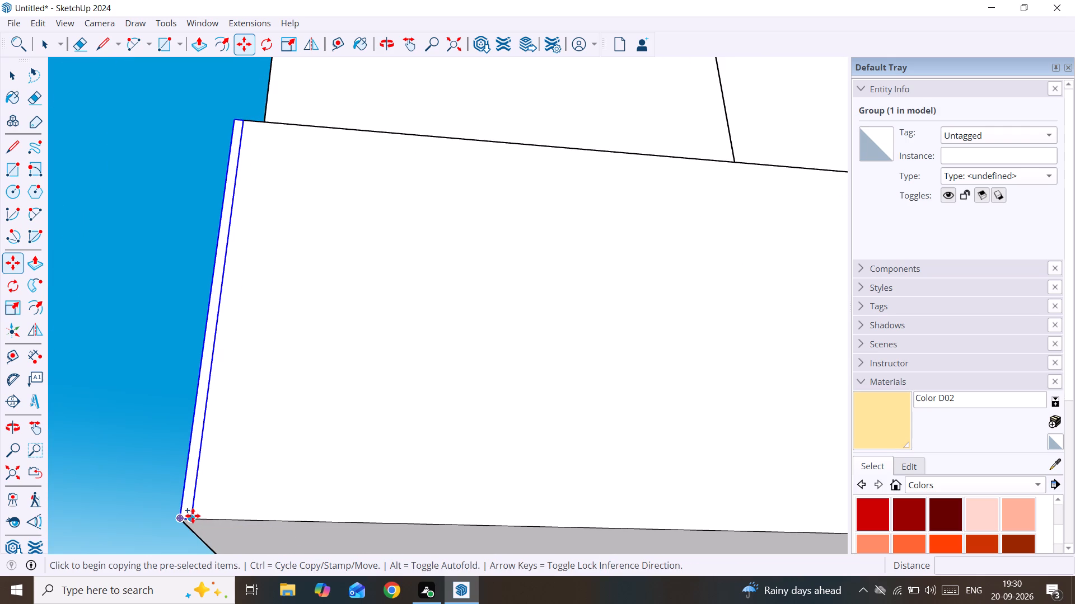
pyautogui.click(191, 518)
pyautogui.scroll(-2, 392, 503)
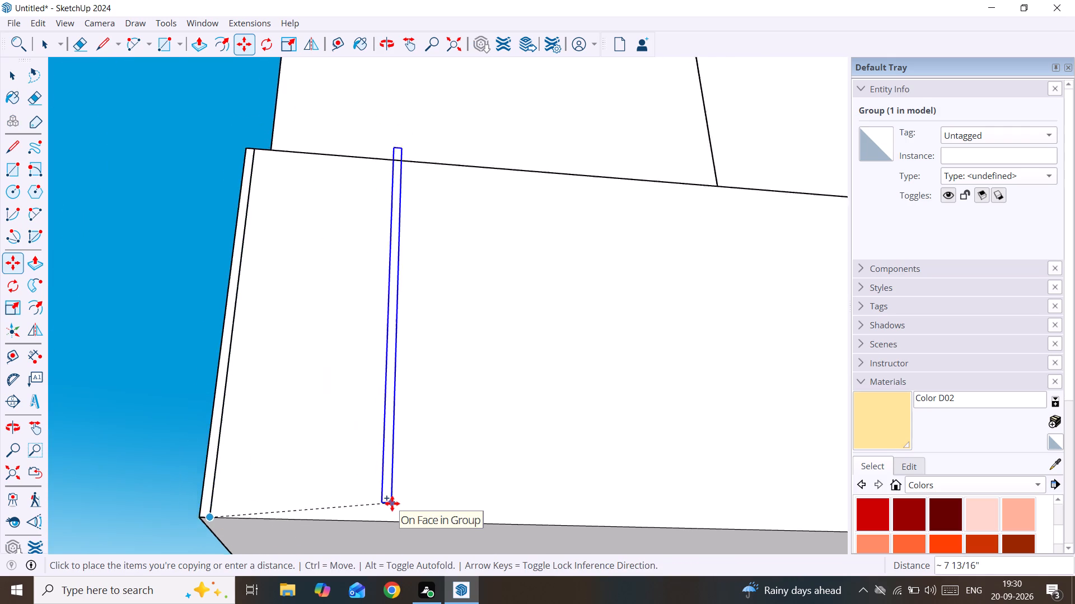
pyautogui.scroll(-1, 392, 503)
pyautogui.scroll(-20, 392, 503)
pyautogui.scroll(-1, 392, 503)
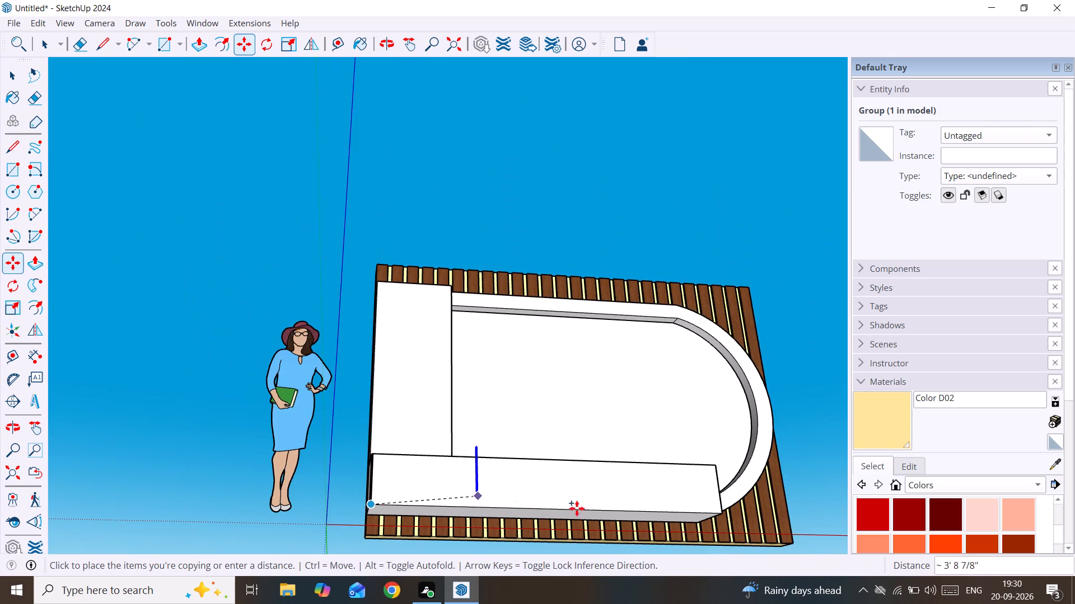
pyautogui.keyDown('shift'); pyautogui.moveTo(742, 501); pyautogui.dragTo(659, 509, button='middle'); pyautogui.keyUp('shift')
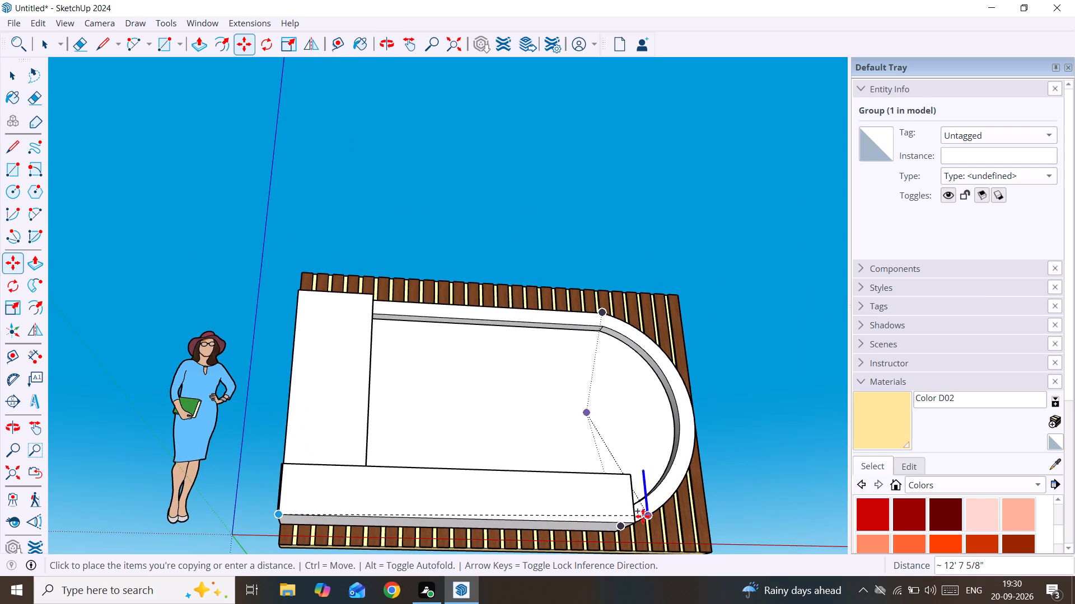
pyautogui.scroll(4, 639, 517)
pyautogui.moveTo(633, 520); pyautogui.dragTo(333, 522, button='middle')
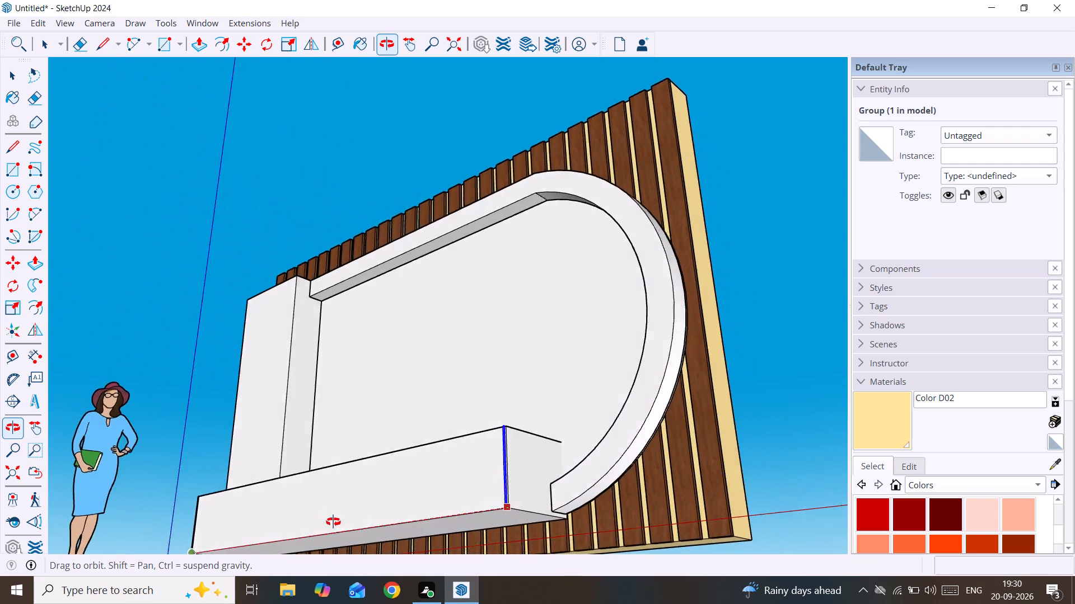
pyautogui.moveTo(333, 522); pyautogui.dragTo(277, 523, button='middle')
pyautogui.scroll(2, 445, 503)
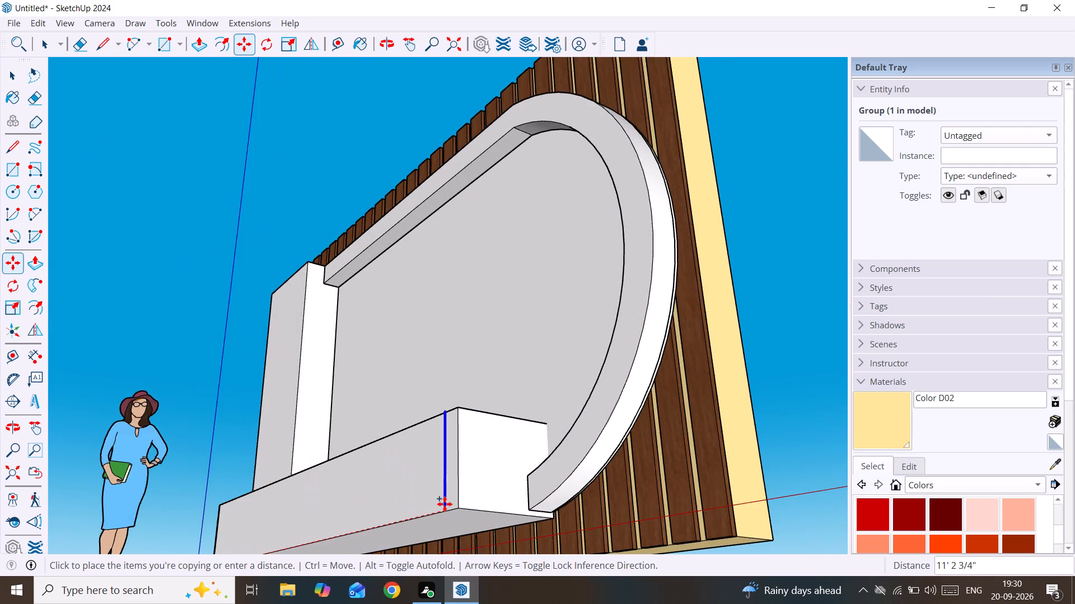
pyautogui.scroll(9, 445, 504)
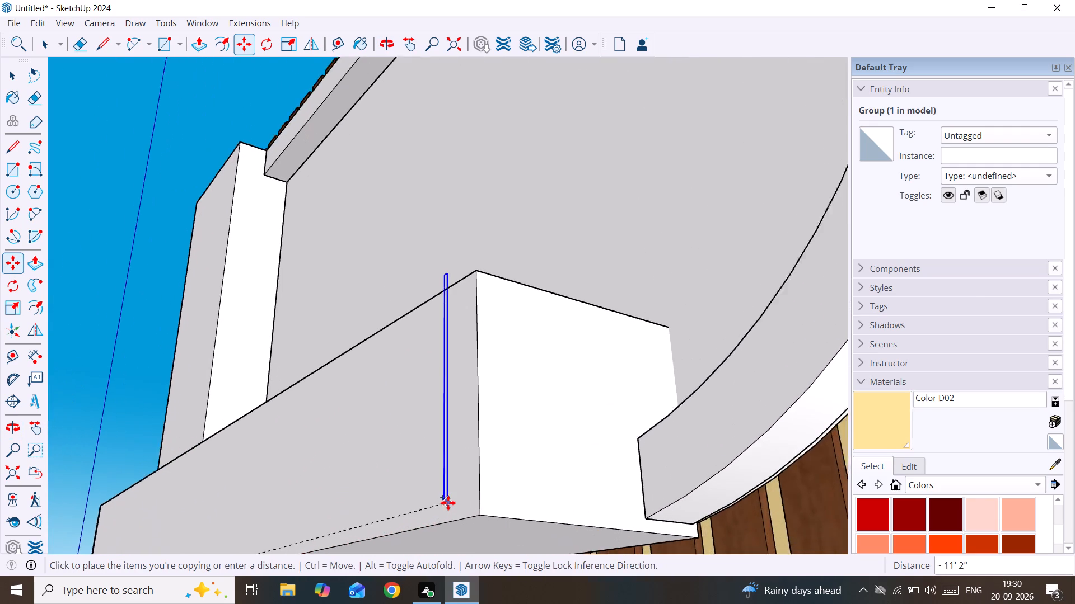
pyautogui.scroll(1, 448, 503)
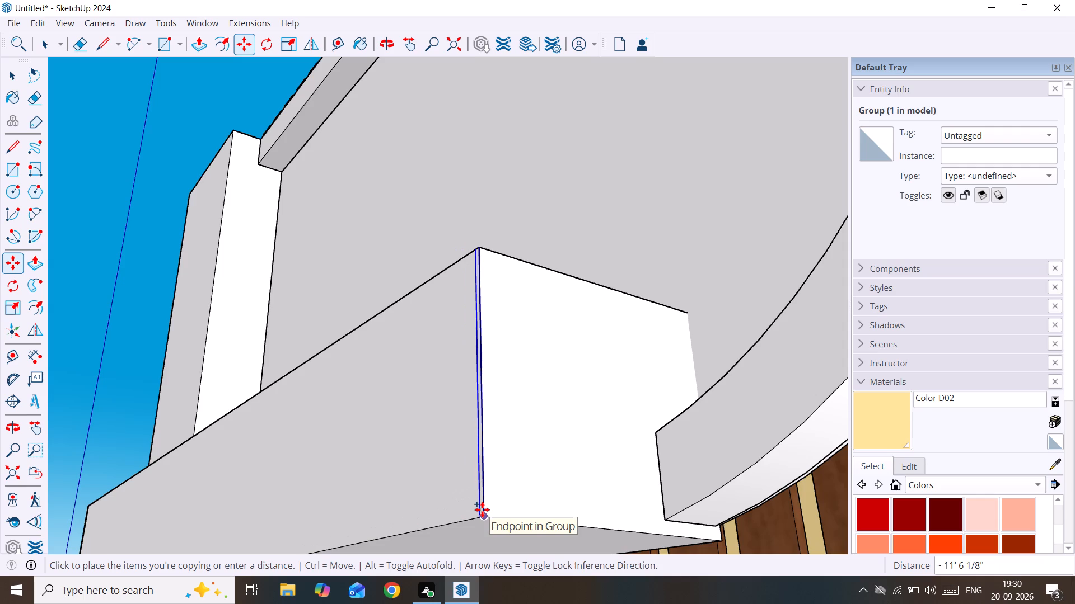
pyautogui.click(482, 509)
# Divide the strip copy spacing by 3 to array the strips evenly across the bottom box's front.
pyautogui.scroll(-7, 482, 509)
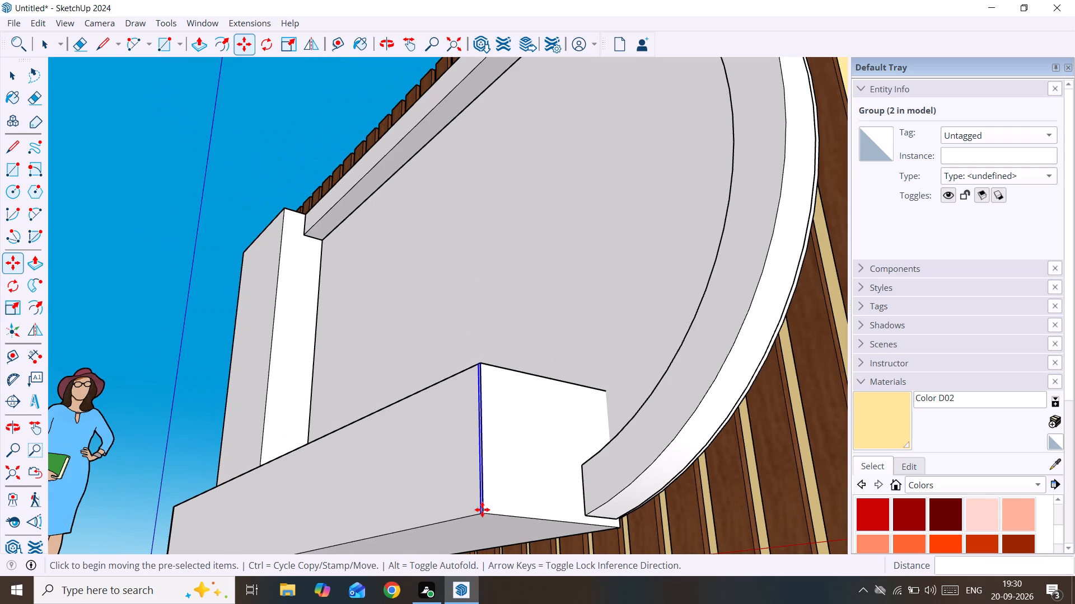
pyautogui.moveTo(519, 498); pyautogui.dragTo(629, 504, button='middle')
pyautogui.scroll(-3, 629, 504)
pyautogui.keyDown('shift'); pyautogui.moveTo(629, 504); pyautogui.dragTo(637, 490, button='middle'); pyautogui.keyUp('shift')
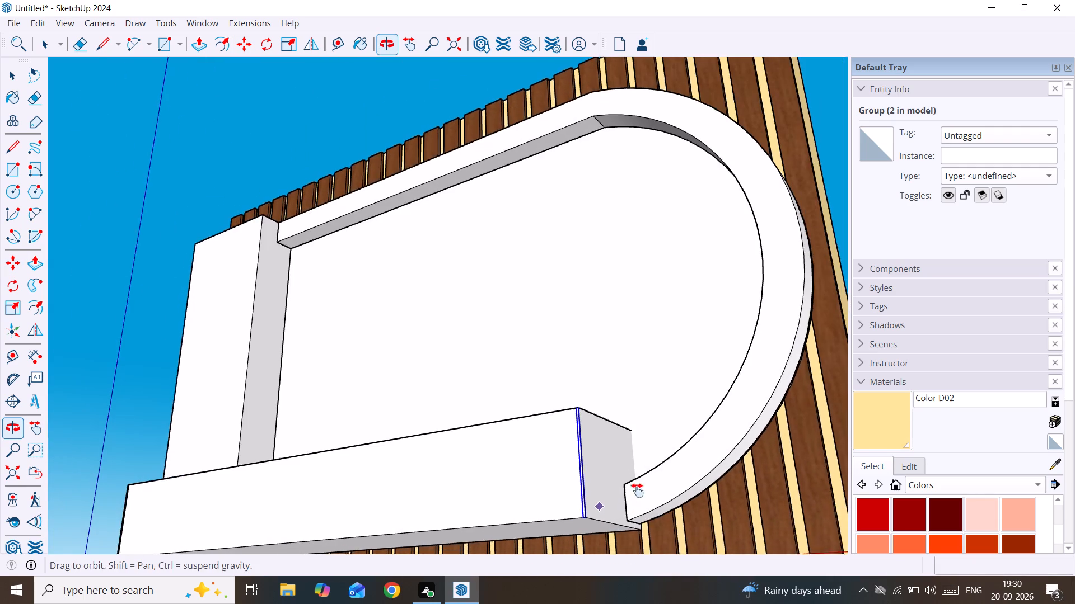
pyautogui.keyDown('shift'); pyautogui.moveTo(637, 490); pyautogui.dragTo(721, 423, button='middle'); pyautogui.keyUp('shift')
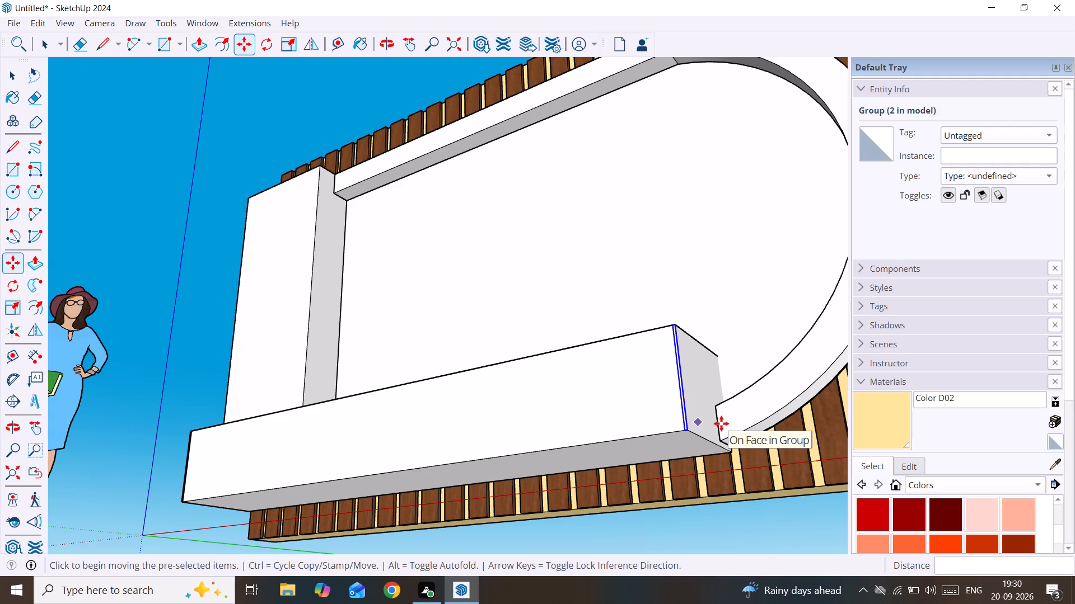
pyautogui.press('/')
pyautogui.press('3')
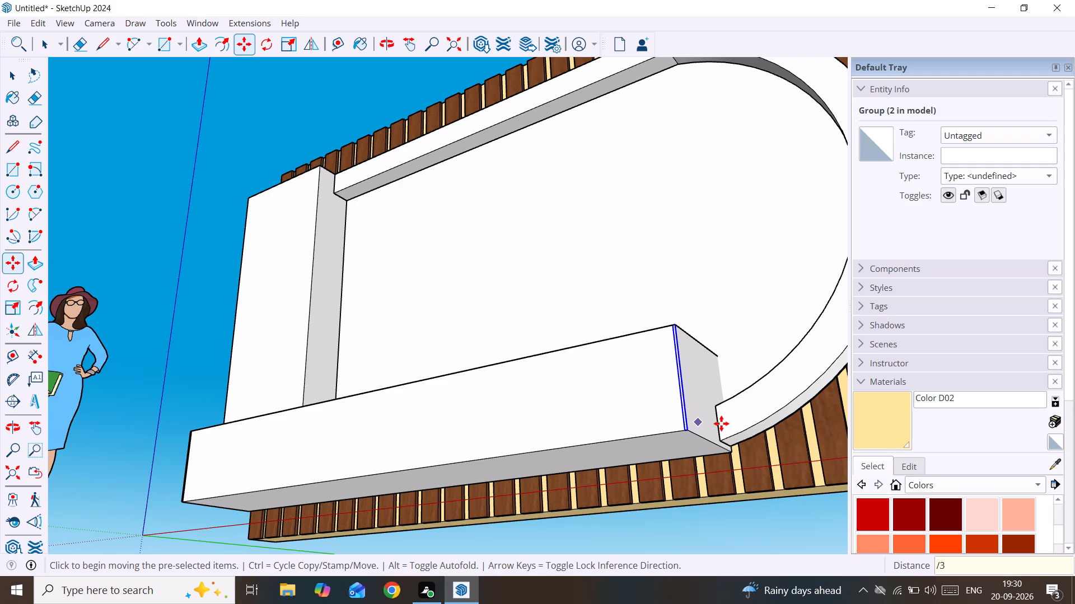
pyautogui.press('Return')
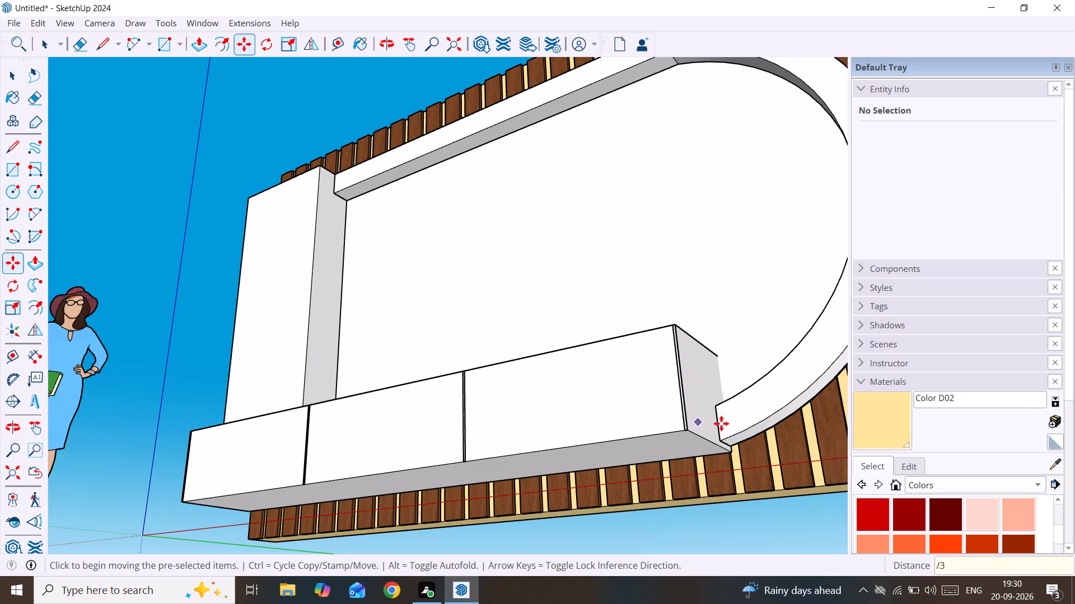
pyautogui.scroll(-3, 469, 365)
pyautogui.moveTo(473, 378); pyautogui.dragTo(672, 493, button='middle')
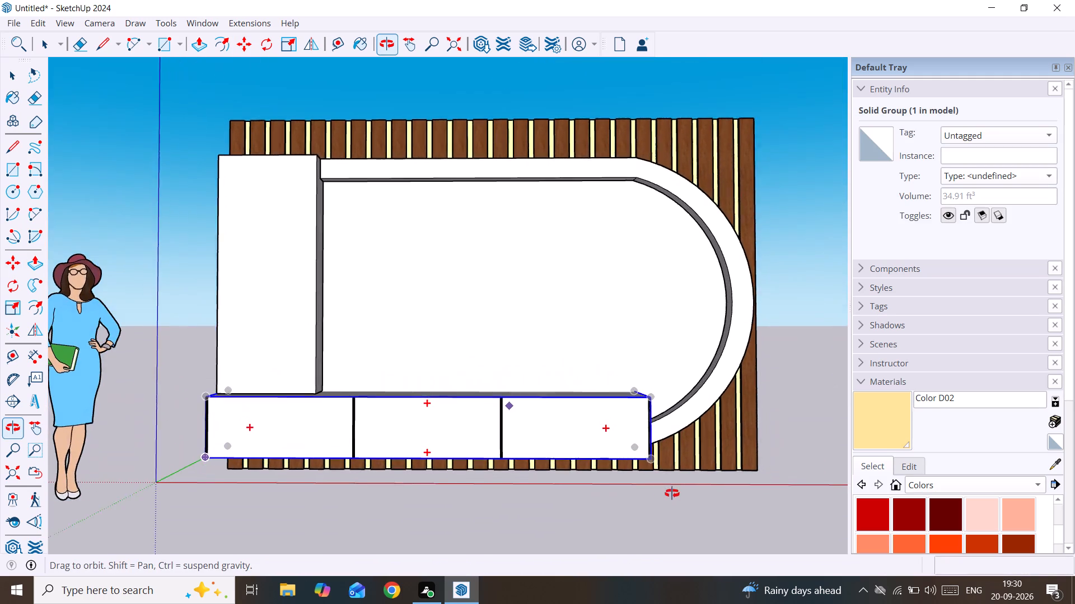
pyautogui.moveTo(672, 493); pyautogui.dragTo(674, 501, button='middle')
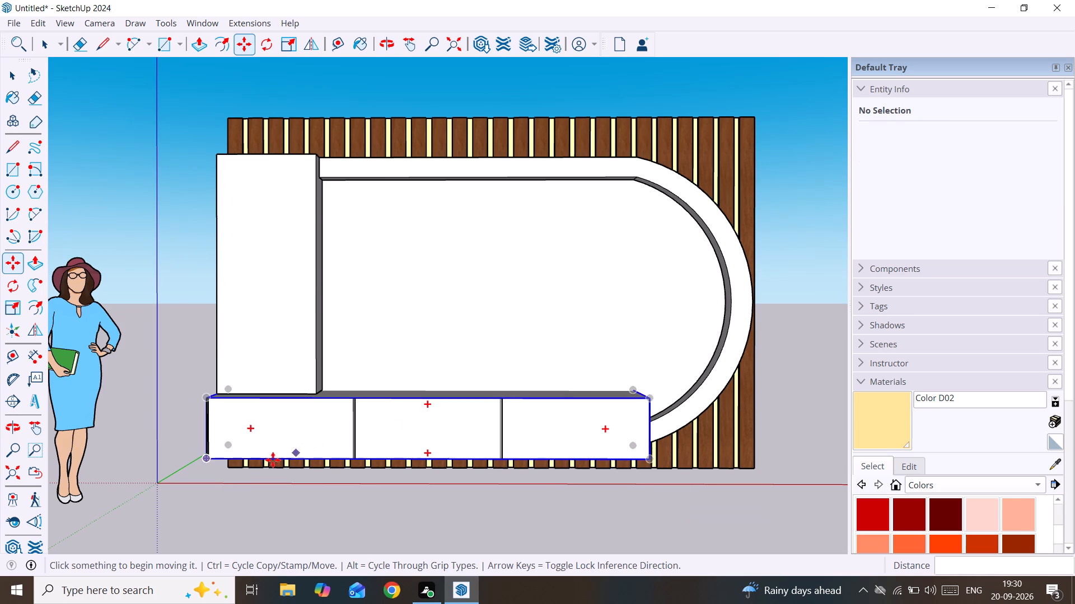
pyautogui.press('space')
# Push the face of the grouped divider strip nearest the projecting block 2' 3 1/2" into the bottom box.
pyautogui.scroll(2, 307, 428)
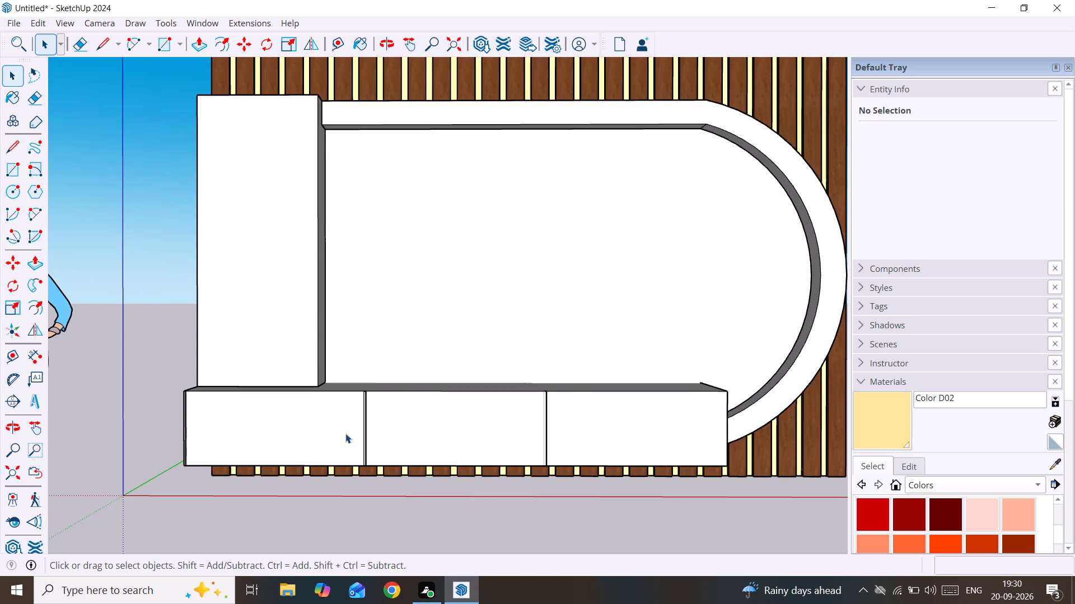
pyautogui.scroll(6, 345, 433)
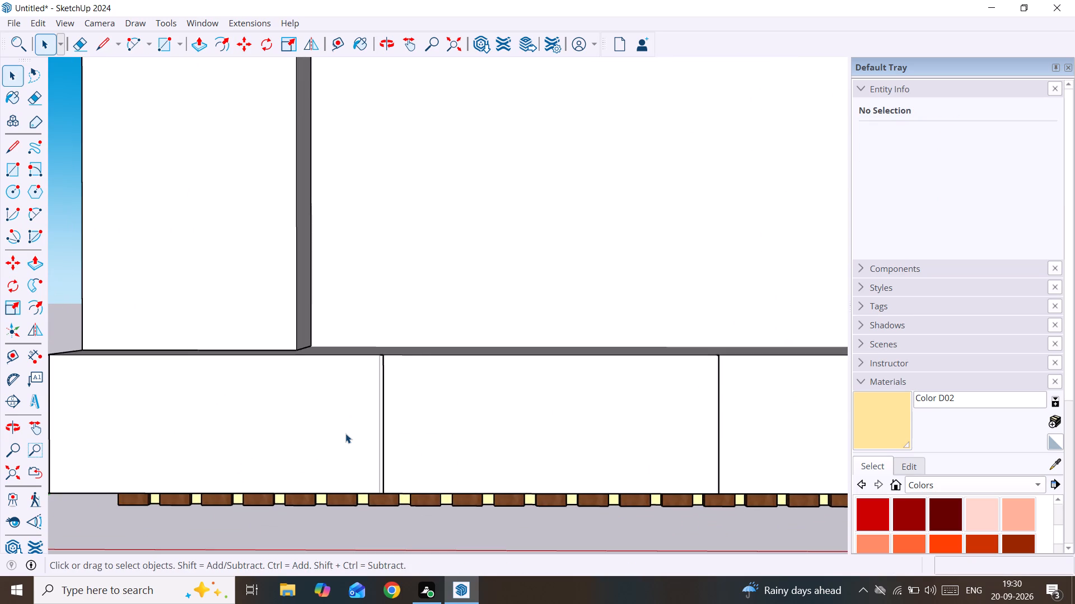
pyautogui.scroll(4, 347, 433)
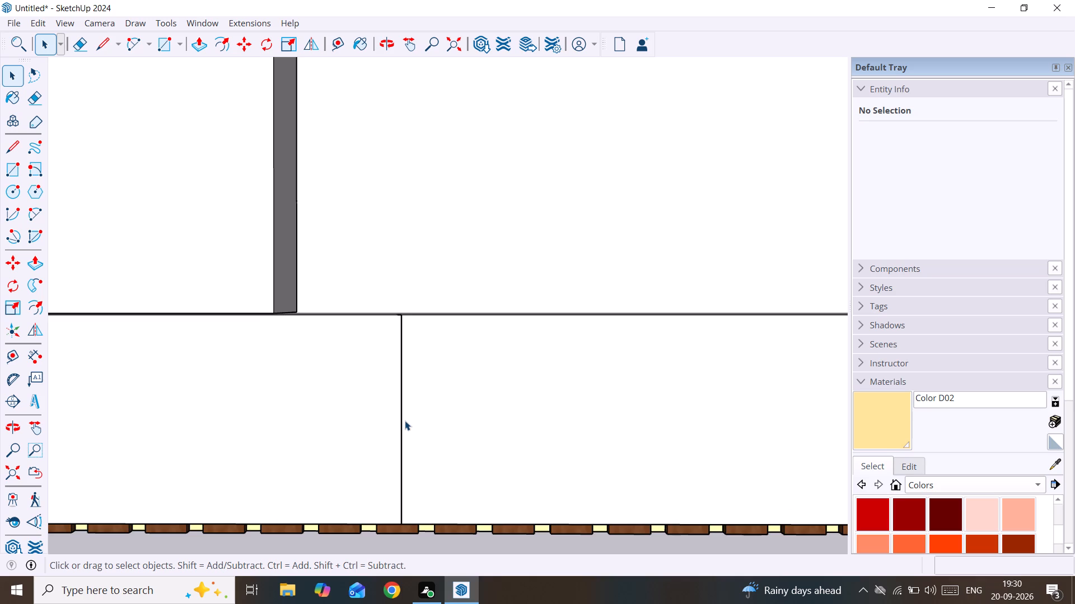
pyautogui.scroll(-8, 405, 421)
pyautogui.click(400, 424)
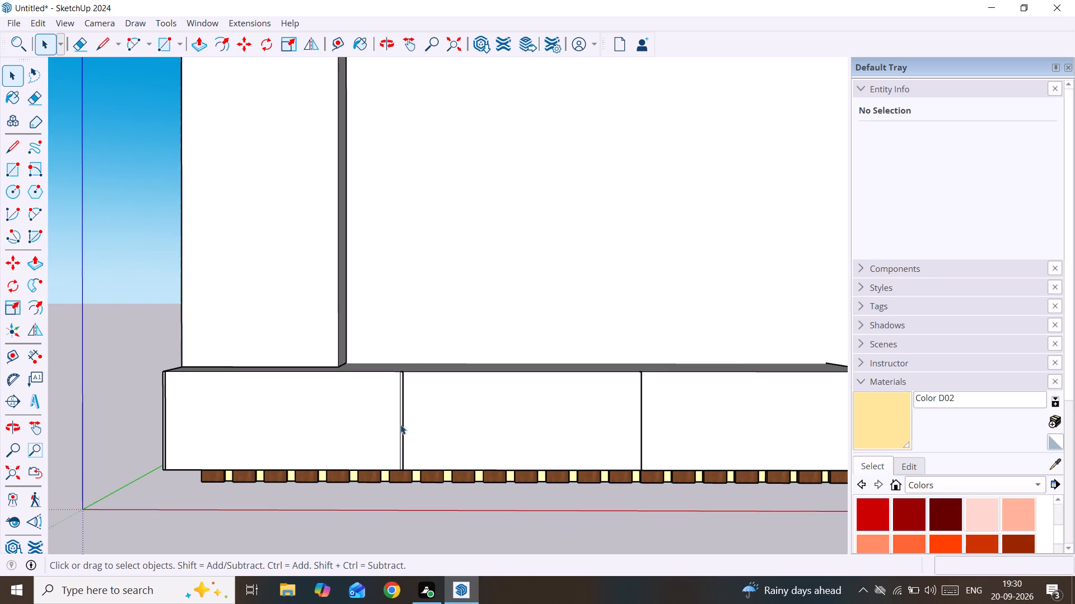
pyautogui.doubleClick(400, 424)
pyautogui.scroll(5, 400, 424)
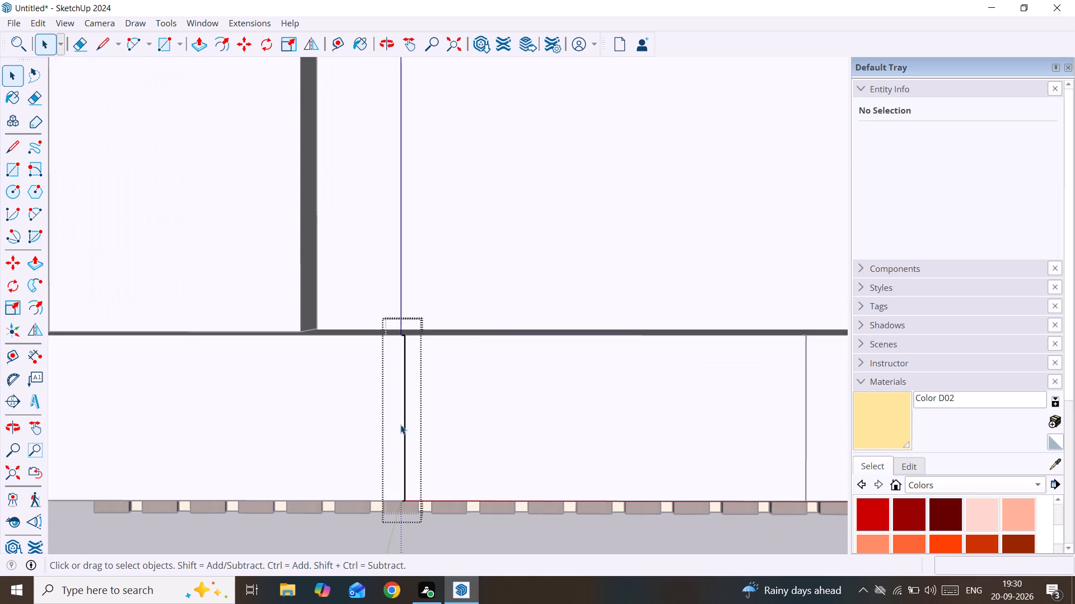
pyautogui.scroll(-5, 400, 424)
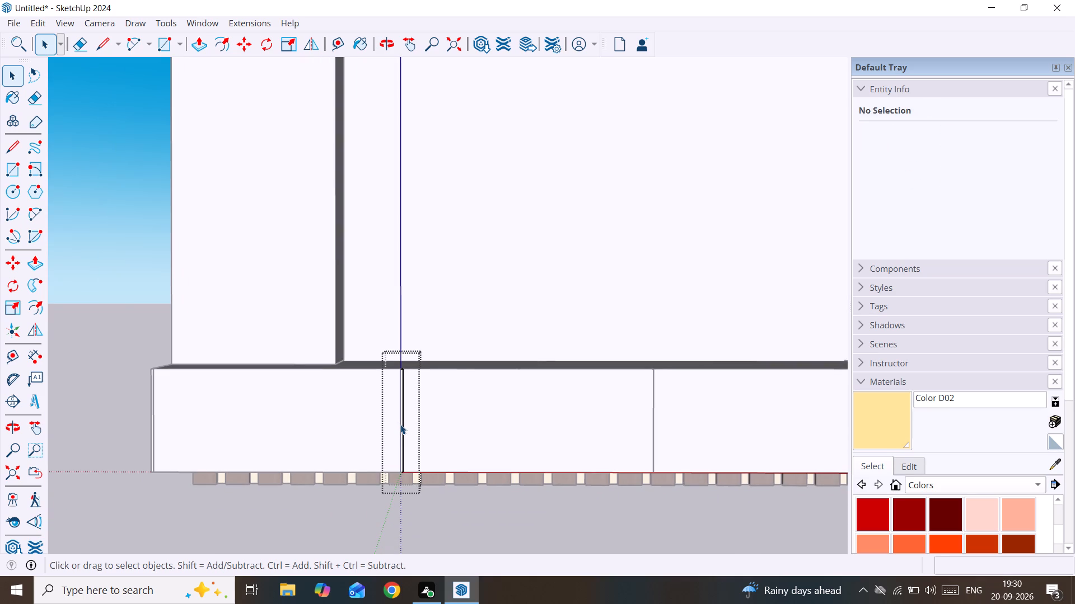
pyautogui.press('p')
pyautogui.scroll(19, 400, 424)
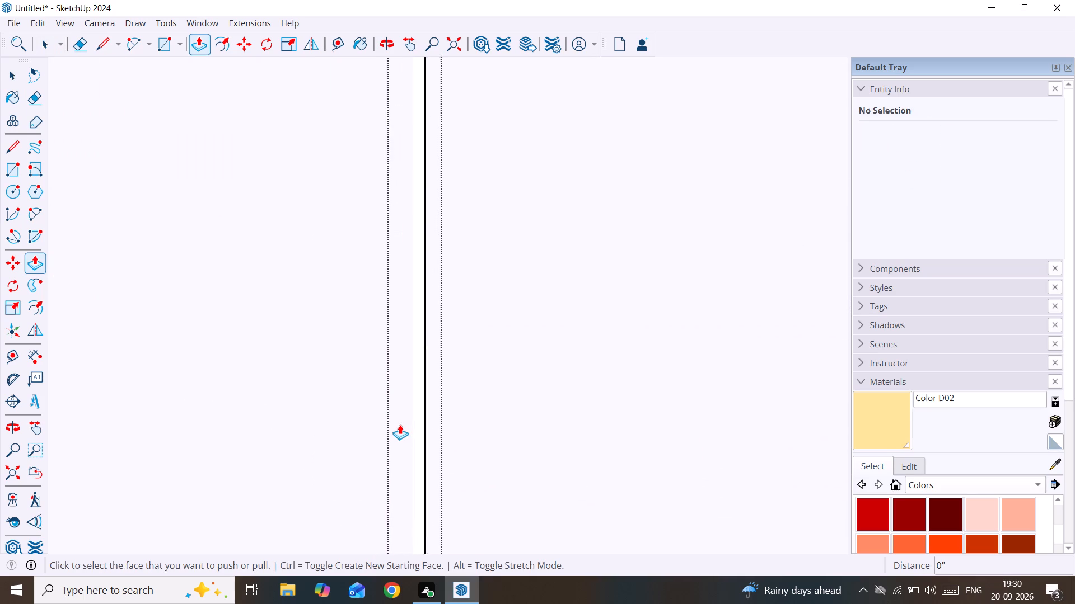
pyautogui.scroll(7, 400, 424)
pyautogui.click(434, 402)
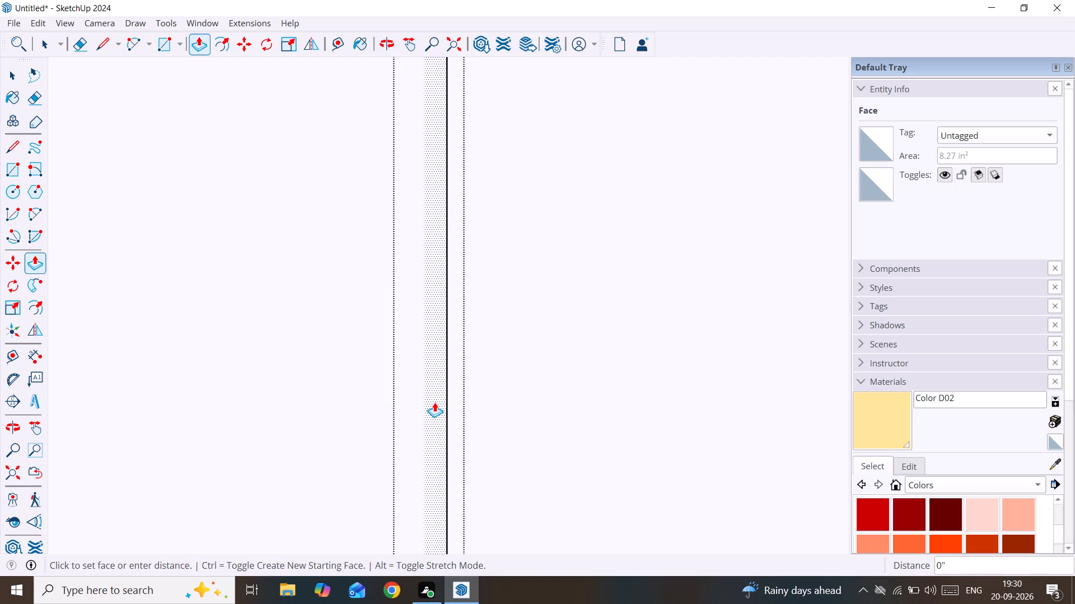
pyautogui.scroll(-11, 436, 347)
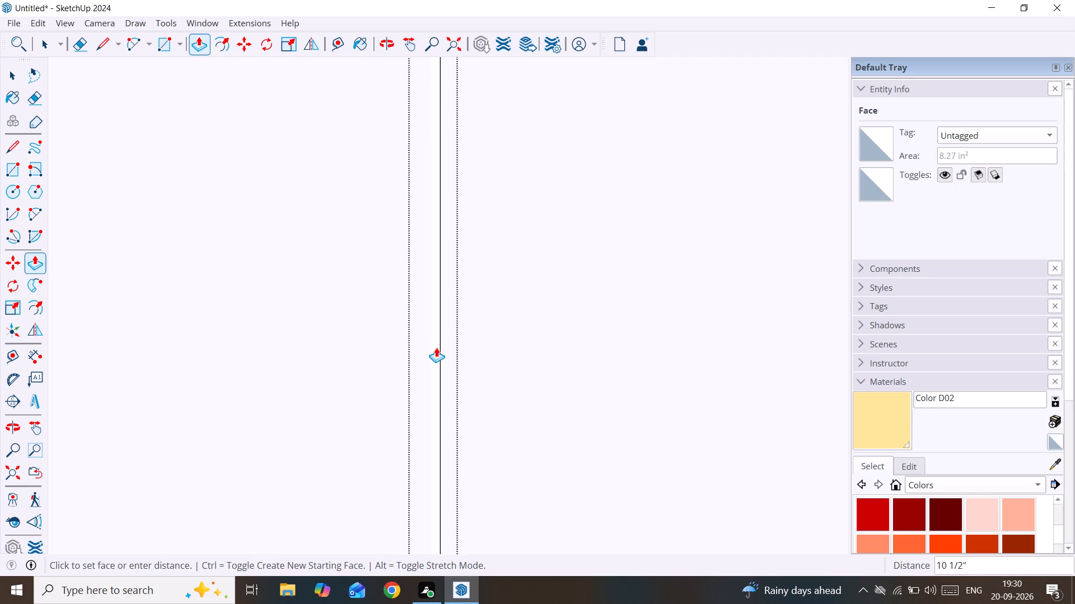
pyautogui.scroll(-7, 436, 347)
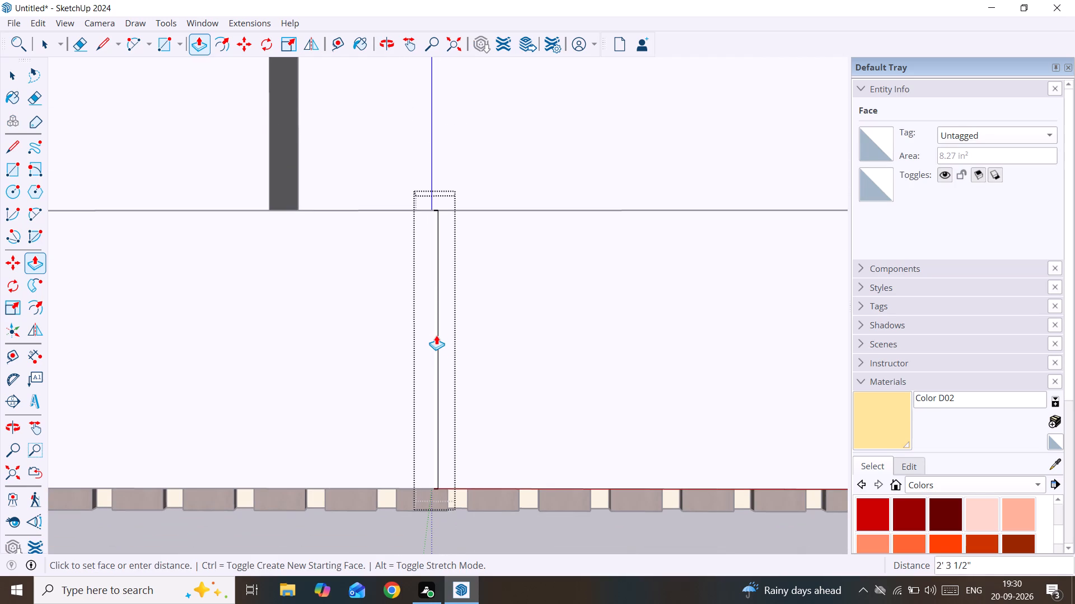
pyautogui.click(436, 335)
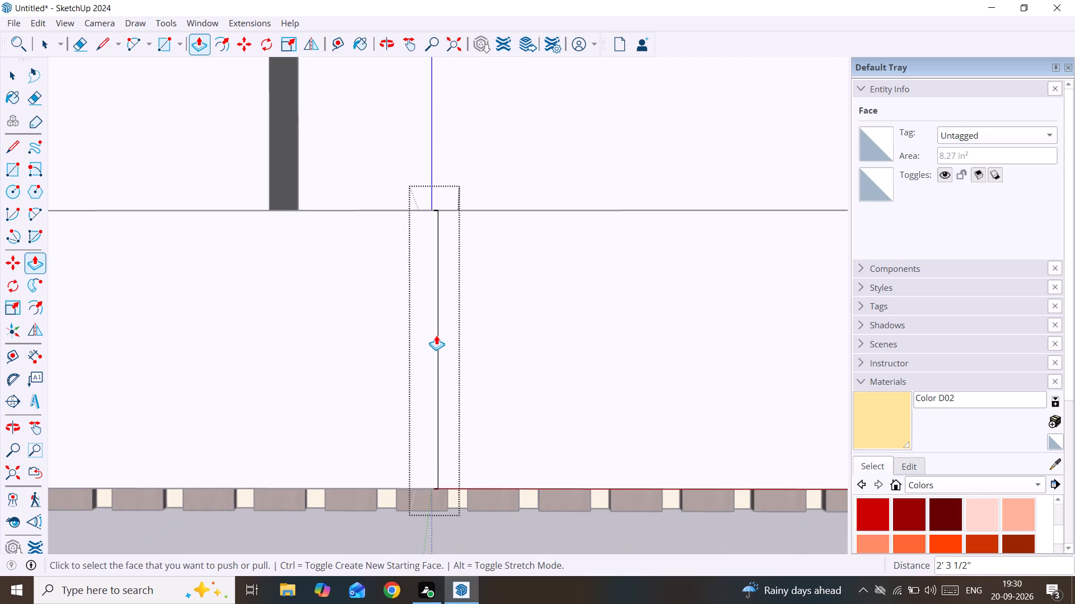
pyautogui.scroll(-13, 709, 375)
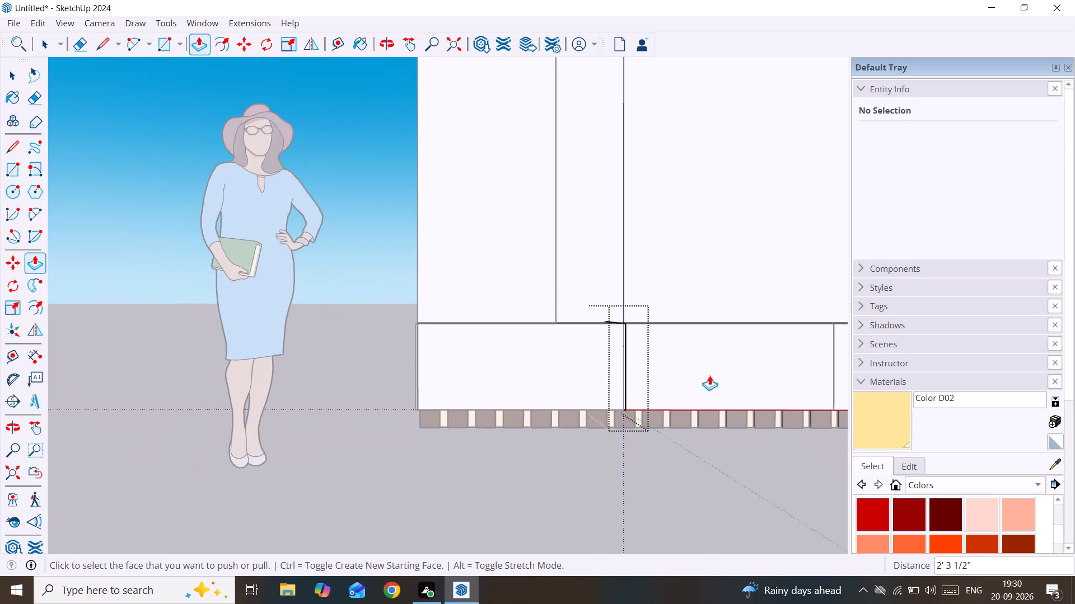
pyautogui.moveTo(709, 375); pyautogui.dragTo(525, 424, button='middle')
pyautogui.press('space')
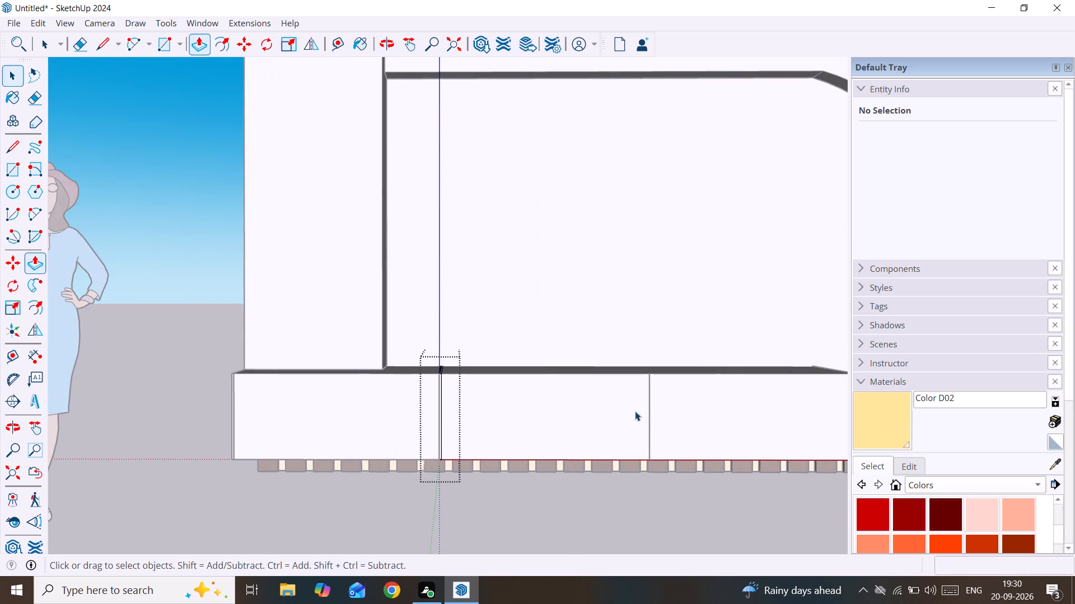
pyautogui.click(599, 515)
# Undo the last push of the grouped divider strip nearest the projecting block.
pyautogui.moveTo(480, 440); pyautogui.dragTo(570, 363, button='middle')
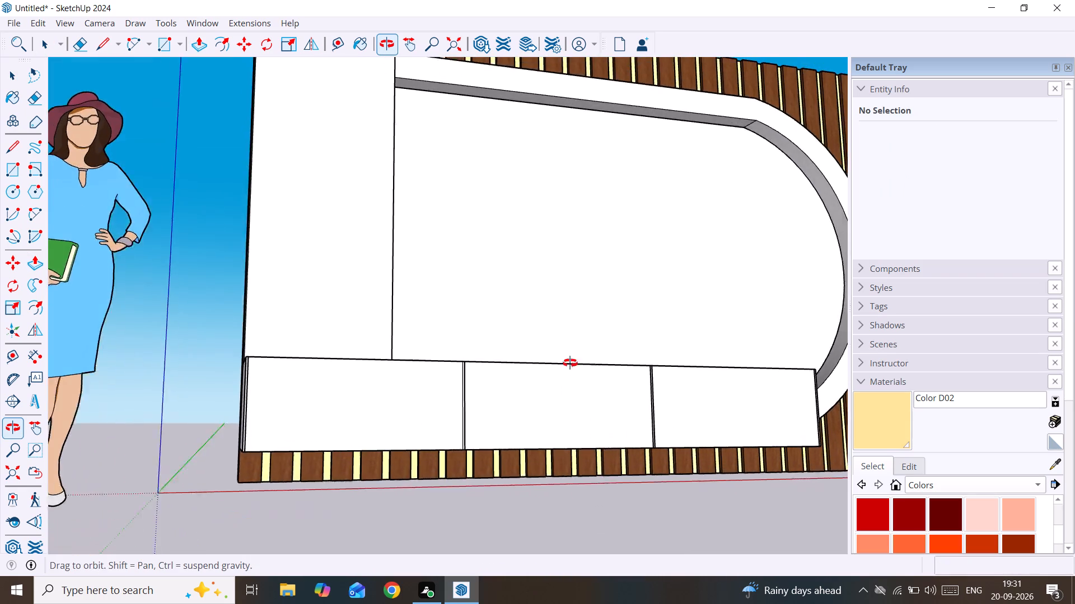
pyautogui.moveTo(570, 363); pyautogui.dragTo(572, 312, button='middle')
pyautogui.middleClick(624, 221)
pyautogui.hotkey('ctrl', 'z')
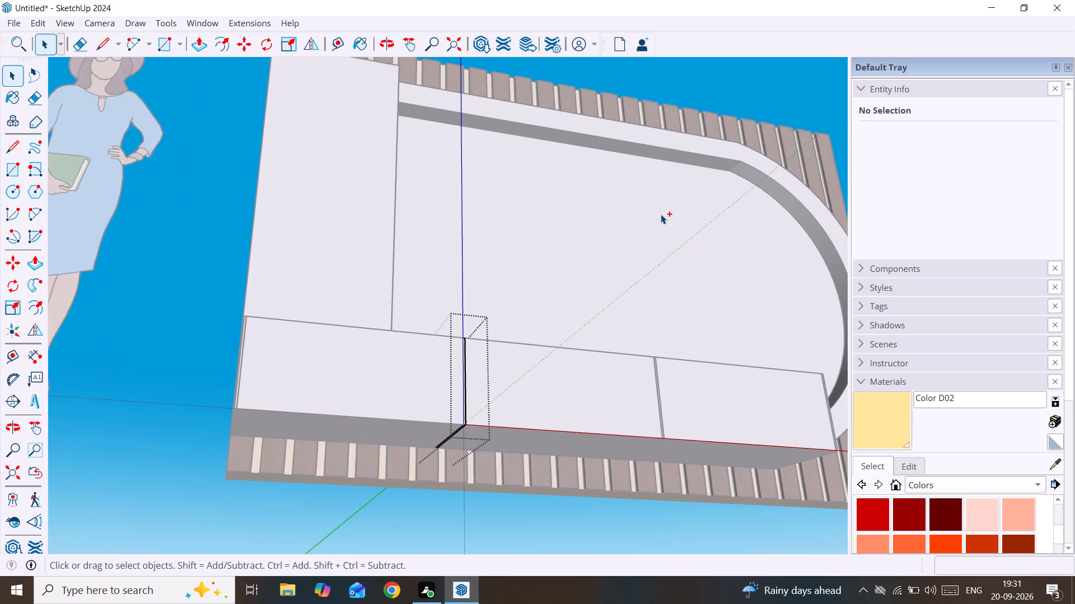
pyautogui.hotkey('ctrl', 'z')
# Push the face of the grouped divider strip nearest the projecting block about 5" into the bottom box.
pyautogui.scroll(3, 460, 414)
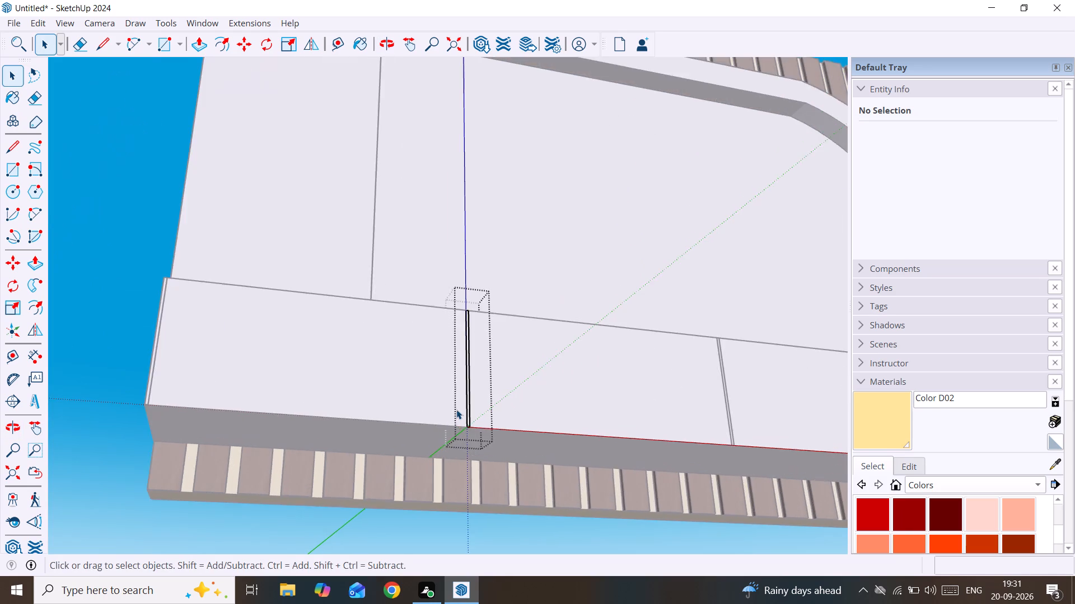
pyautogui.scroll(9, 456, 409)
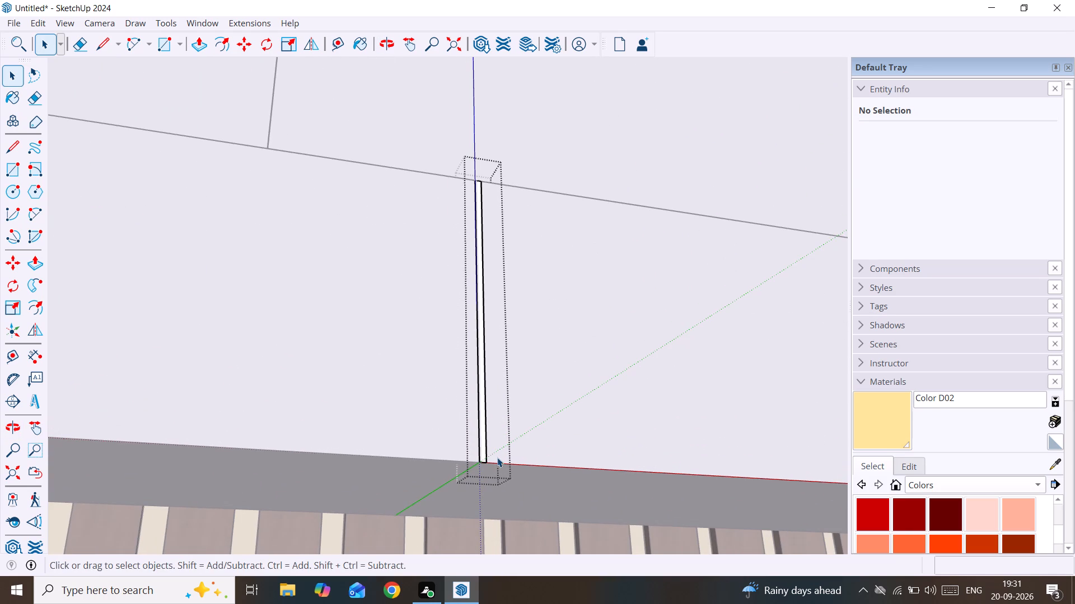
pyautogui.press('p')
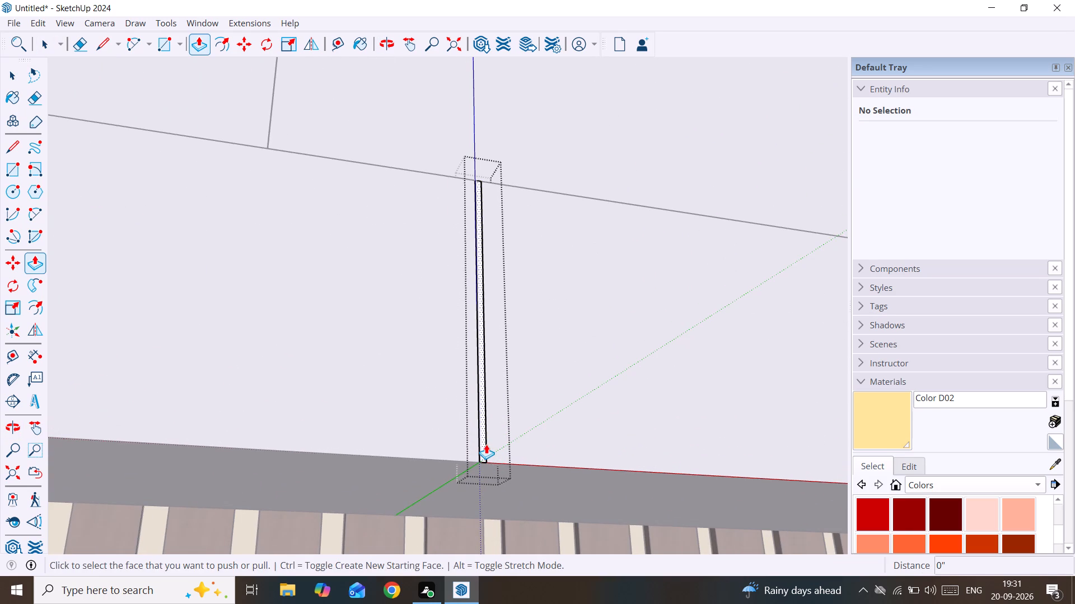
pyautogui.click(485, 444)
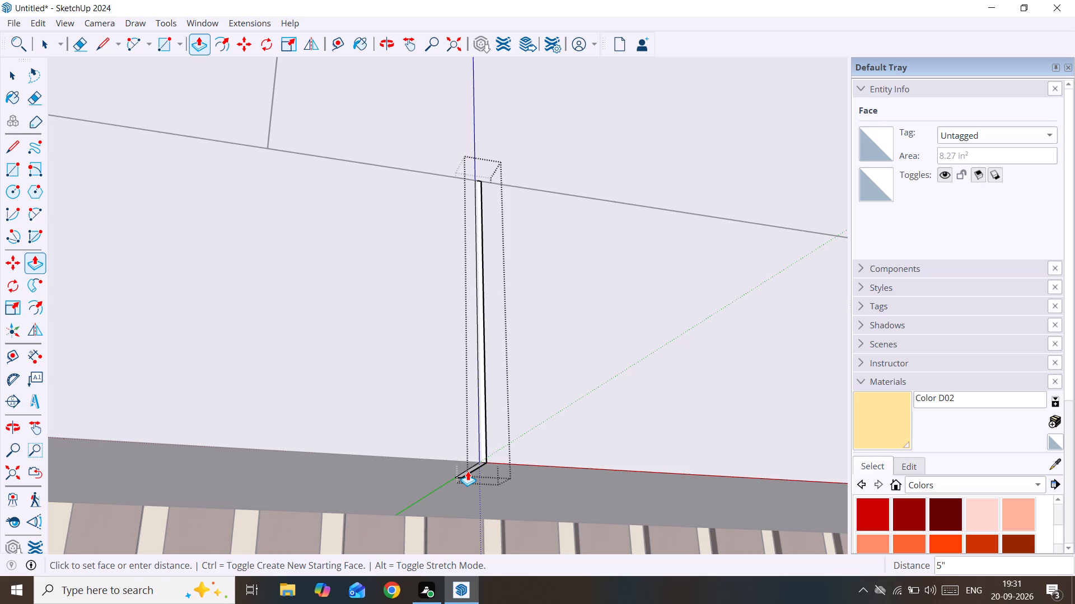
pyautogui.click(468, 471)
pyautogui.scroll(-12, 658, 380)
pyautogui.moveTo(661, 379); pyautogui.dragTo(662, 379, button='middle')
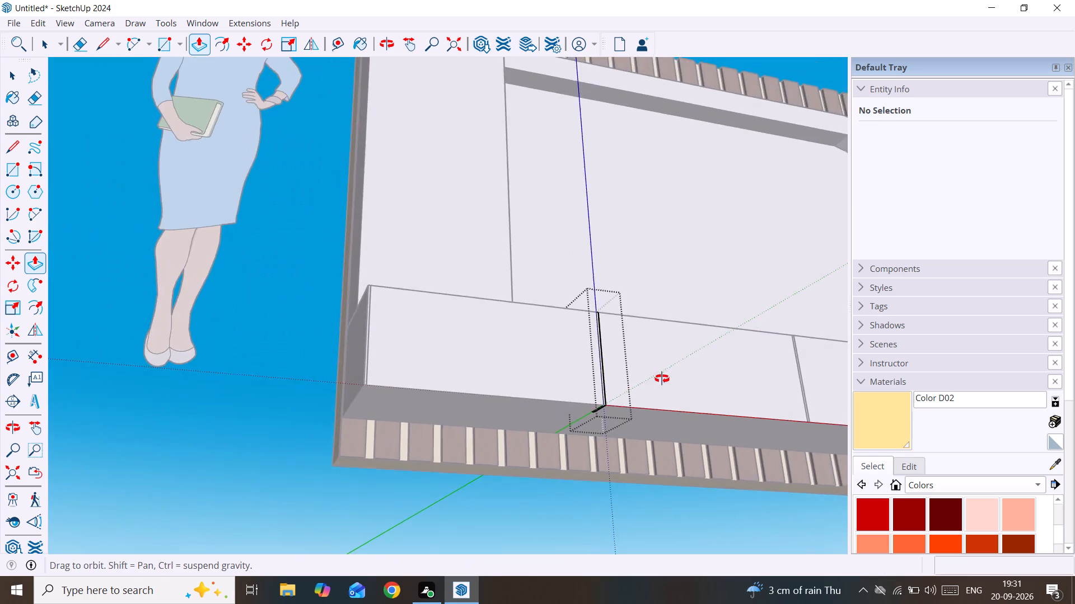
pyautogui.moveTo(662, 379); pyautogui.dragTo(588, 603, button='middle')
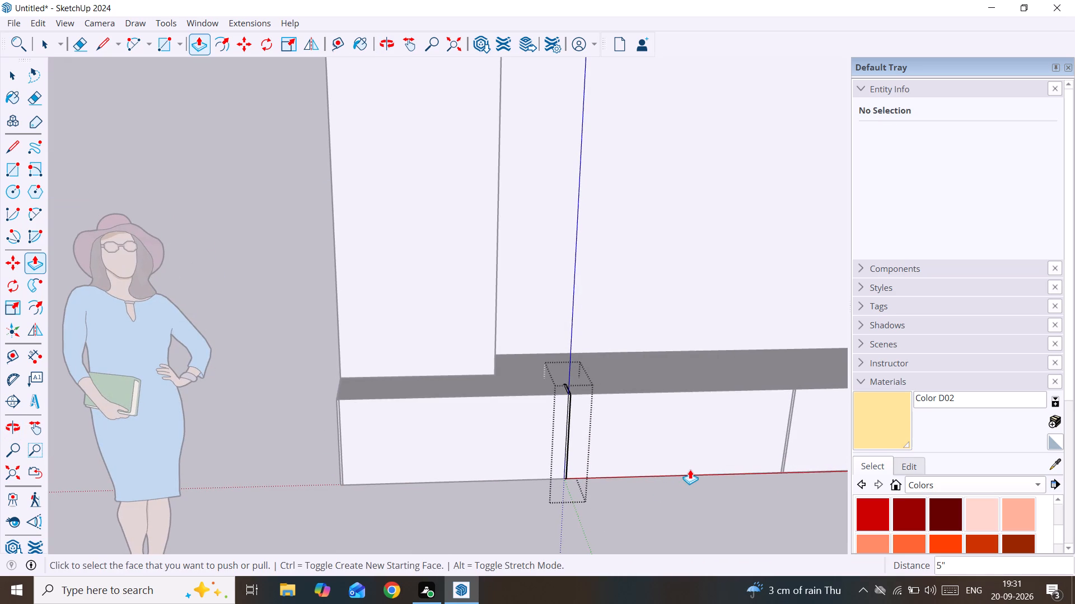
pyautogui.moveTo(690, 469); pyautogui.dragTo(515, 481, button='middle')
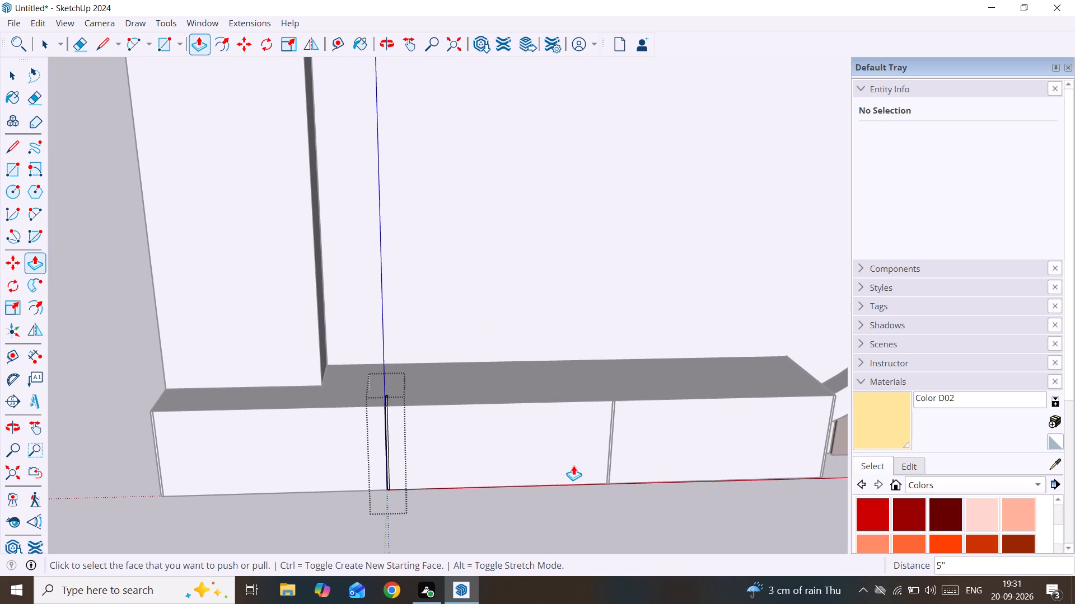
pyautogui.press('space')
# Push the face of the other inner divider strip on the bottom box's front about 2 5/16" into the box.
pyautogui.scroll(4, 601, 461)
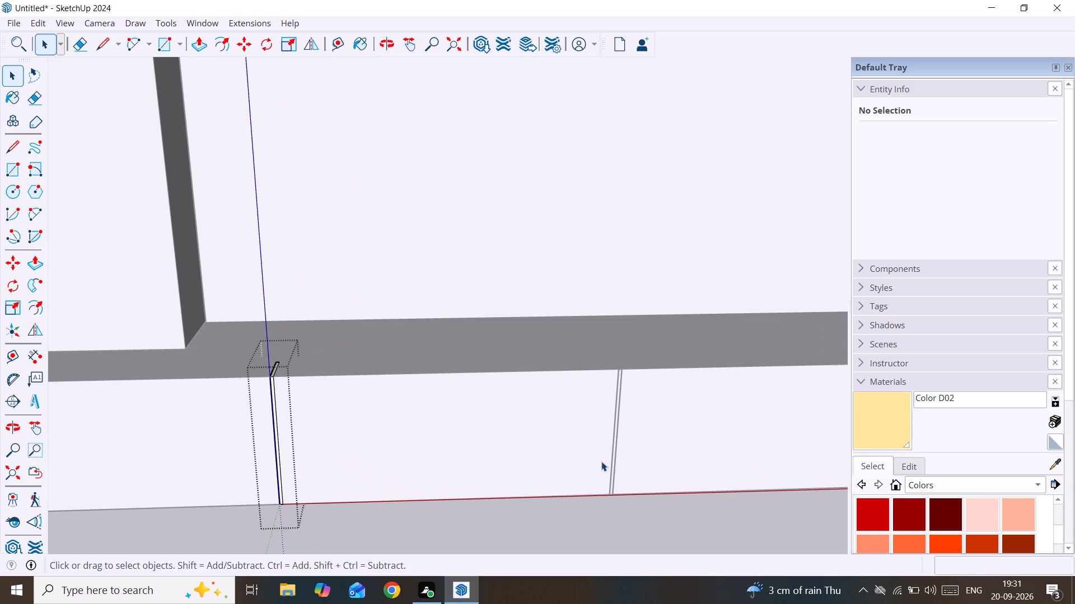
pyautogui.scroll(3, 601, 461)
pyautogui.click(615, 442)
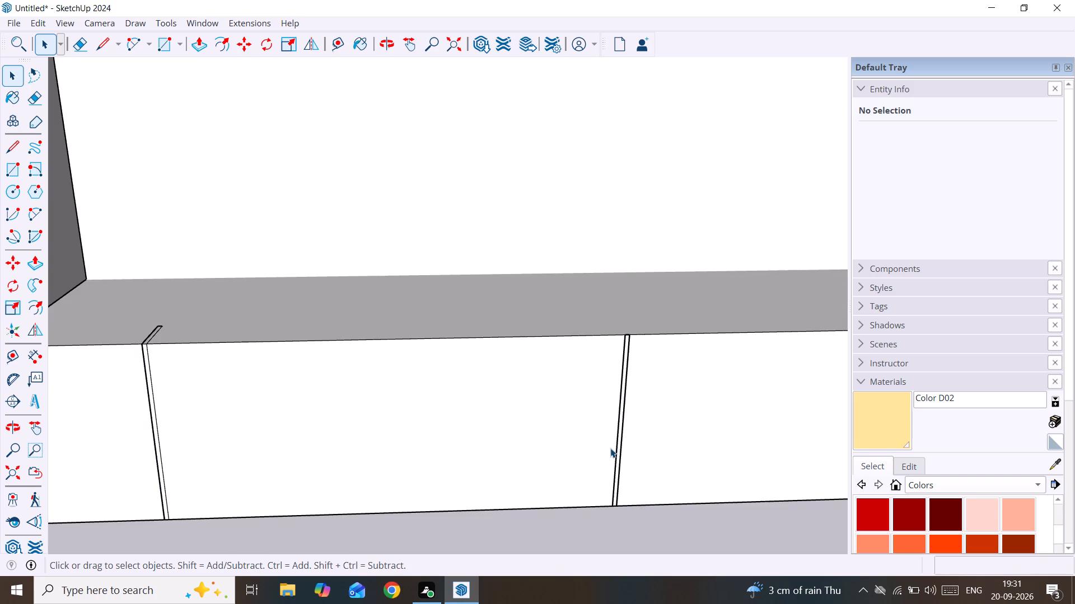
pyautogui.scroll(5, 610, 448)
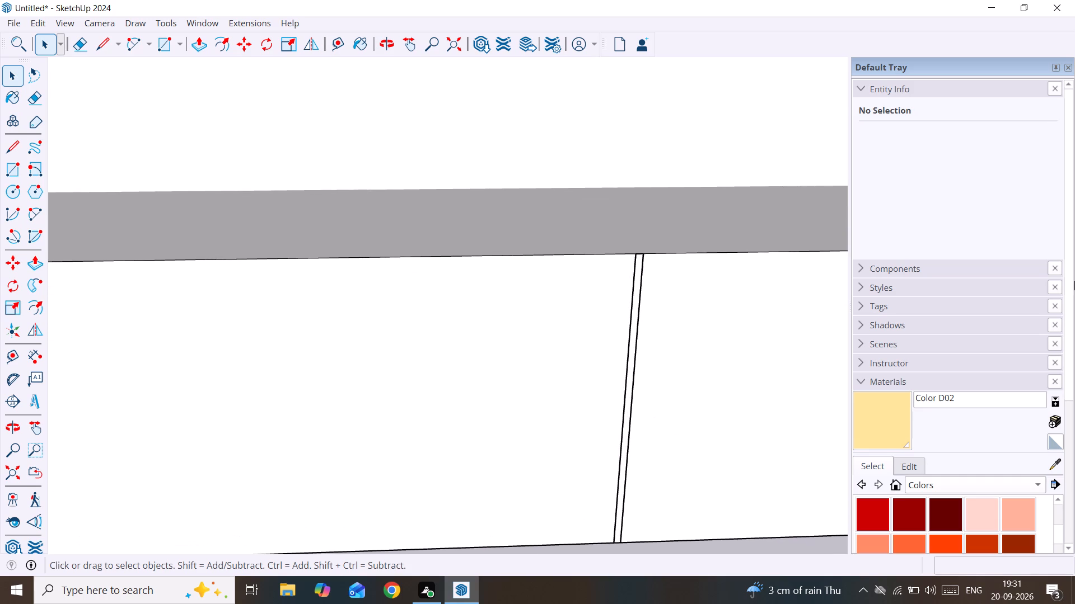
pyautogui.doubleClick(638, 284)
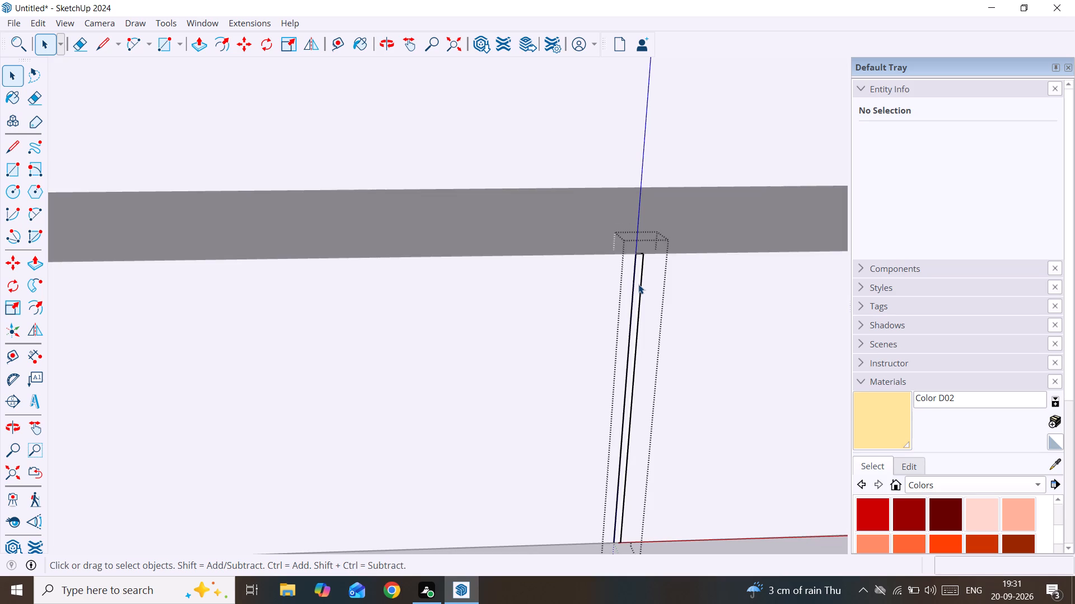
pyautogui.press('p')
pyautogui.click(638, 283)
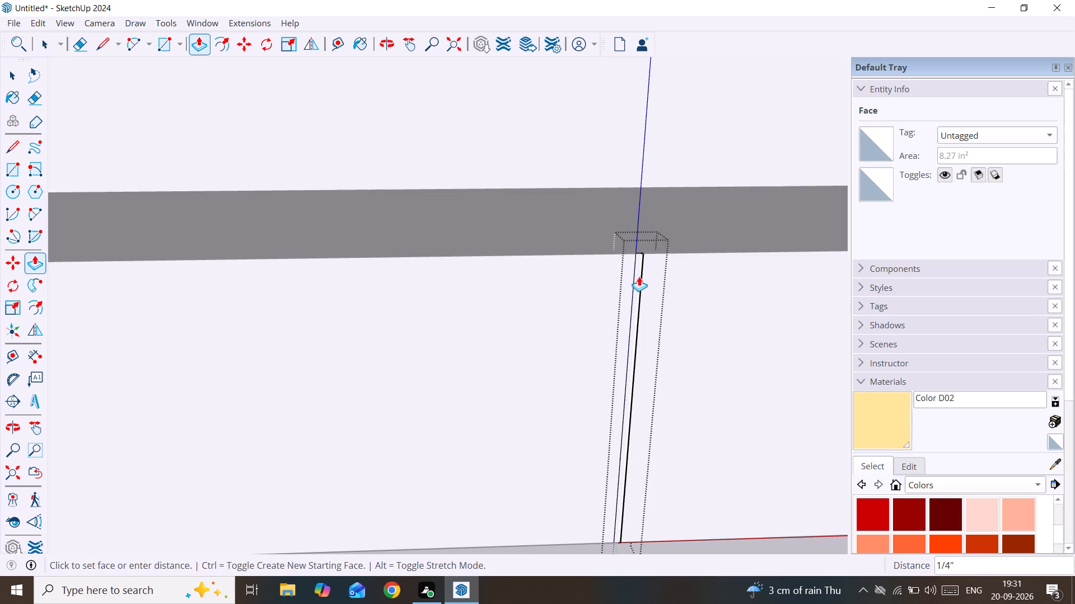
pyautogui.click(636, 263)
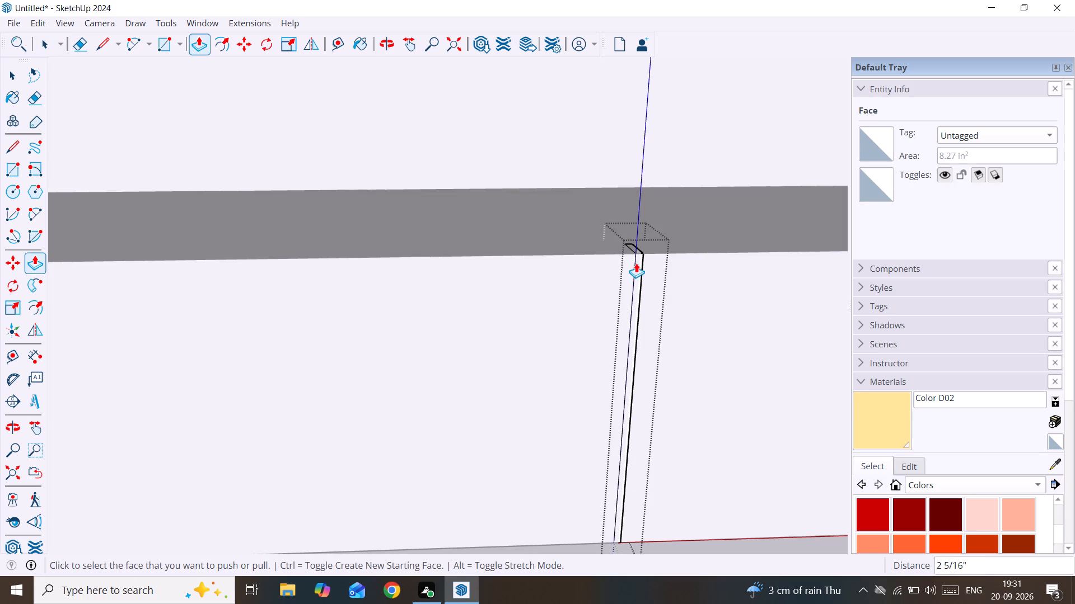
pyautogui.press('space')
pyautogui.scroll(-7, 636, 263)
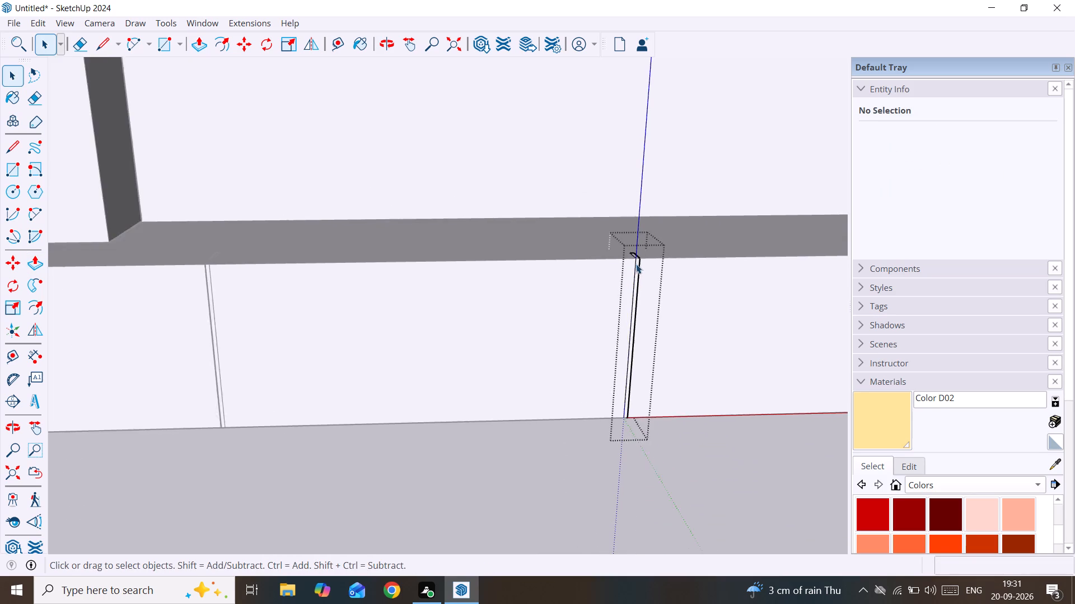
pyautogui.scroll(-9, 636, 264)
pyautogui.click(705, 399)
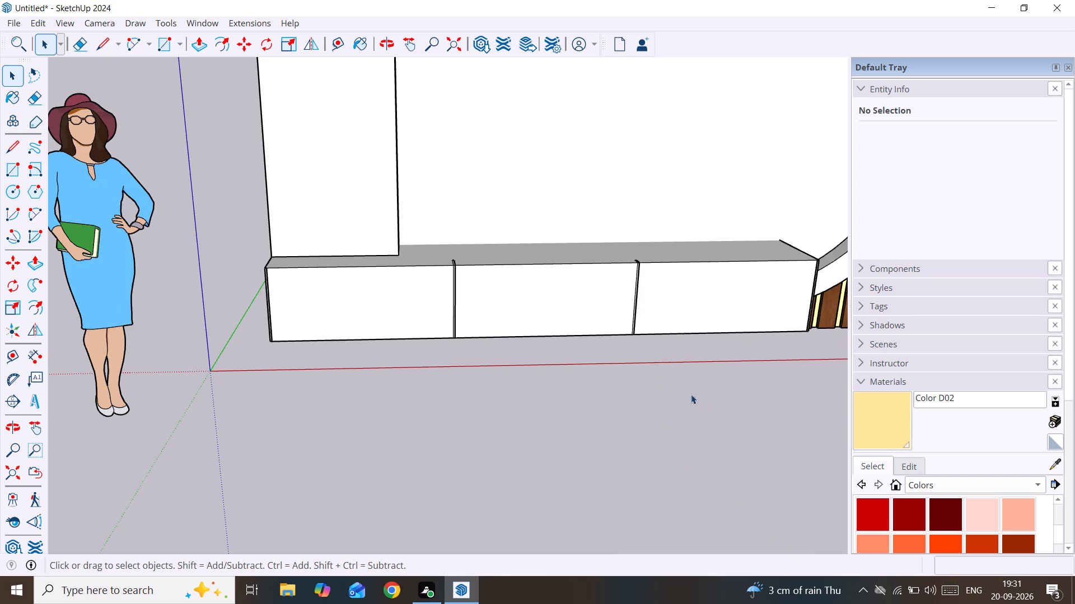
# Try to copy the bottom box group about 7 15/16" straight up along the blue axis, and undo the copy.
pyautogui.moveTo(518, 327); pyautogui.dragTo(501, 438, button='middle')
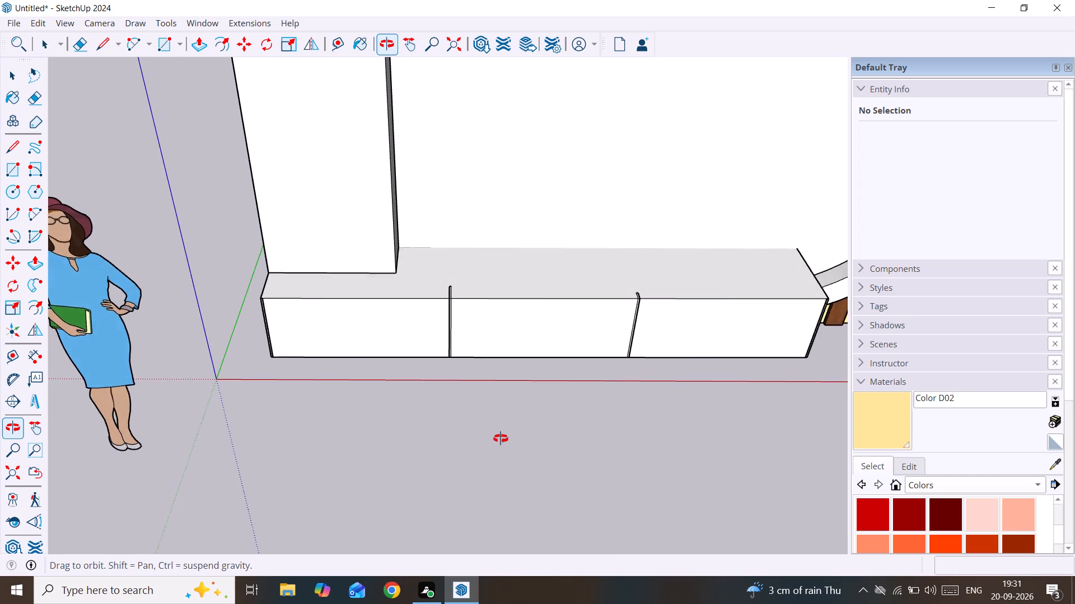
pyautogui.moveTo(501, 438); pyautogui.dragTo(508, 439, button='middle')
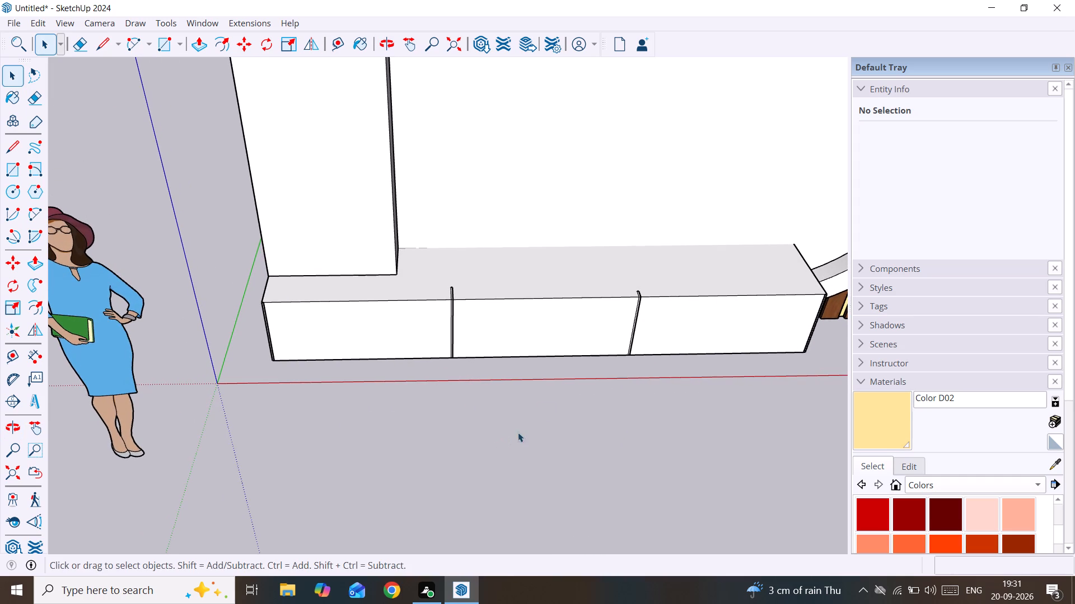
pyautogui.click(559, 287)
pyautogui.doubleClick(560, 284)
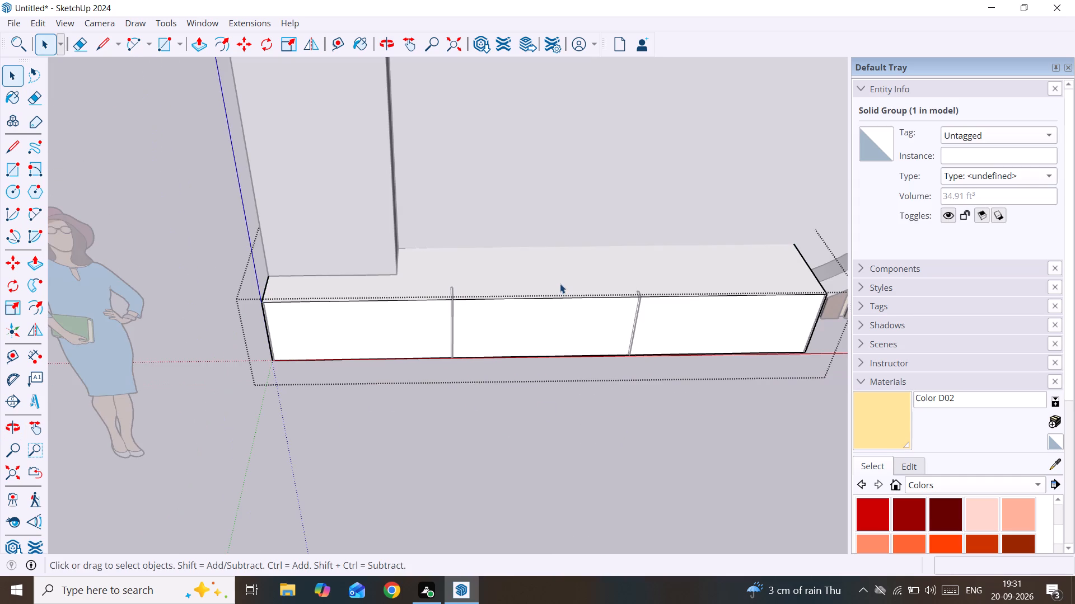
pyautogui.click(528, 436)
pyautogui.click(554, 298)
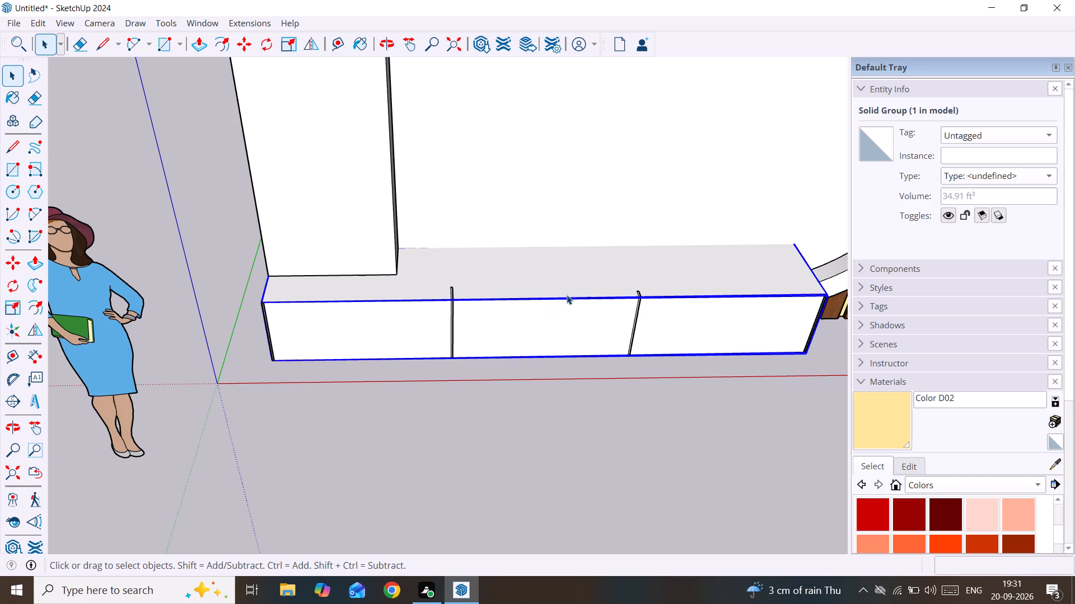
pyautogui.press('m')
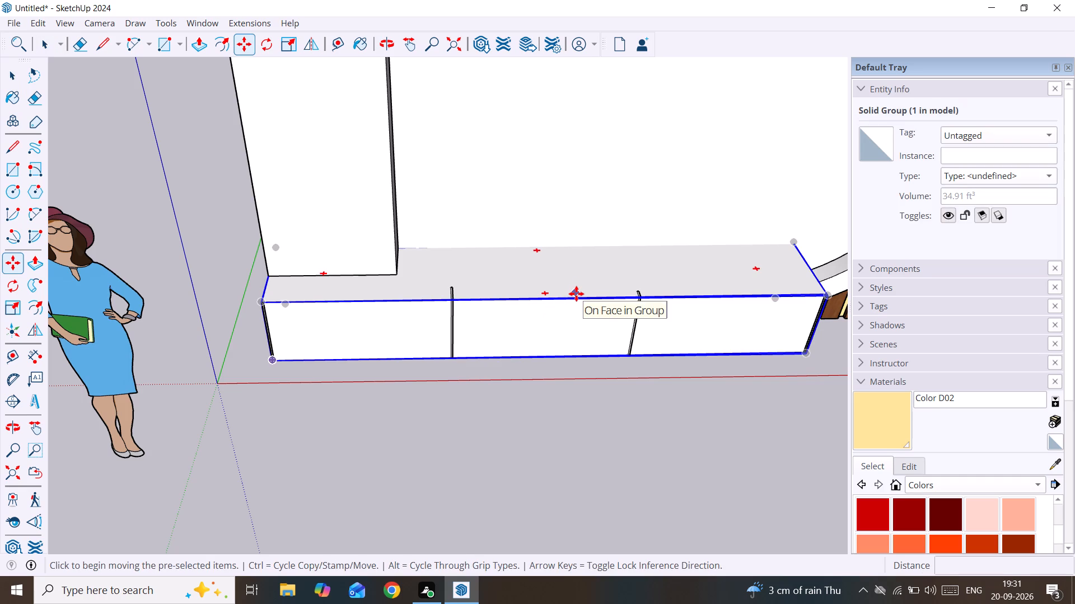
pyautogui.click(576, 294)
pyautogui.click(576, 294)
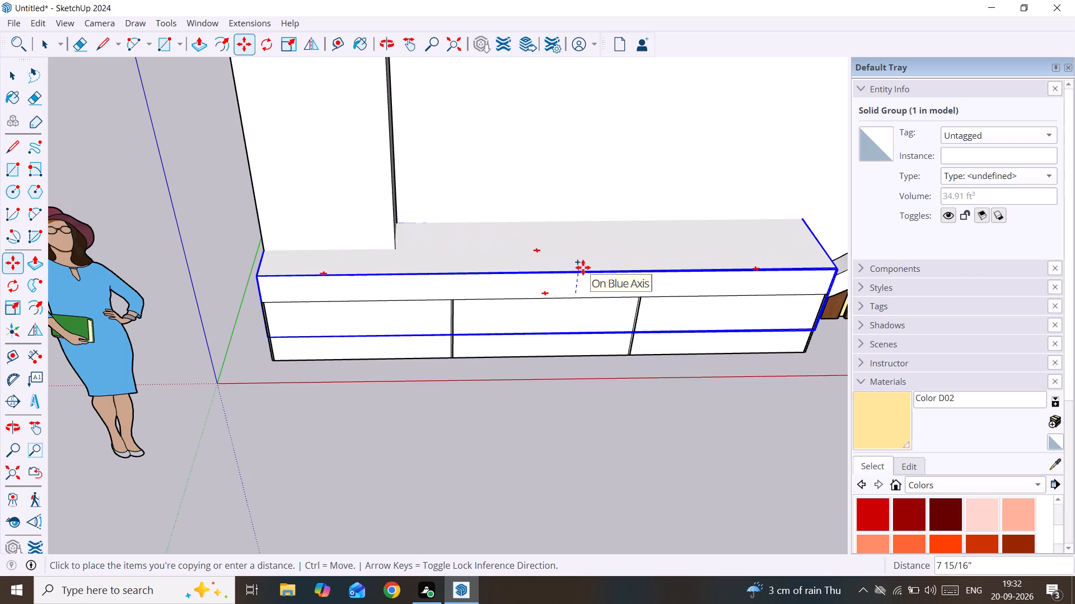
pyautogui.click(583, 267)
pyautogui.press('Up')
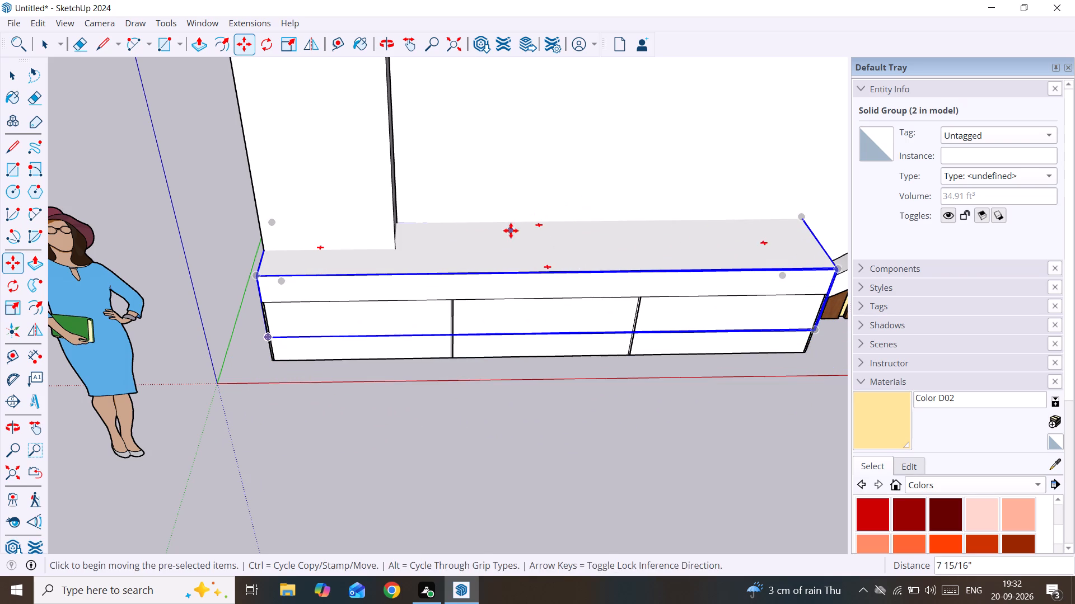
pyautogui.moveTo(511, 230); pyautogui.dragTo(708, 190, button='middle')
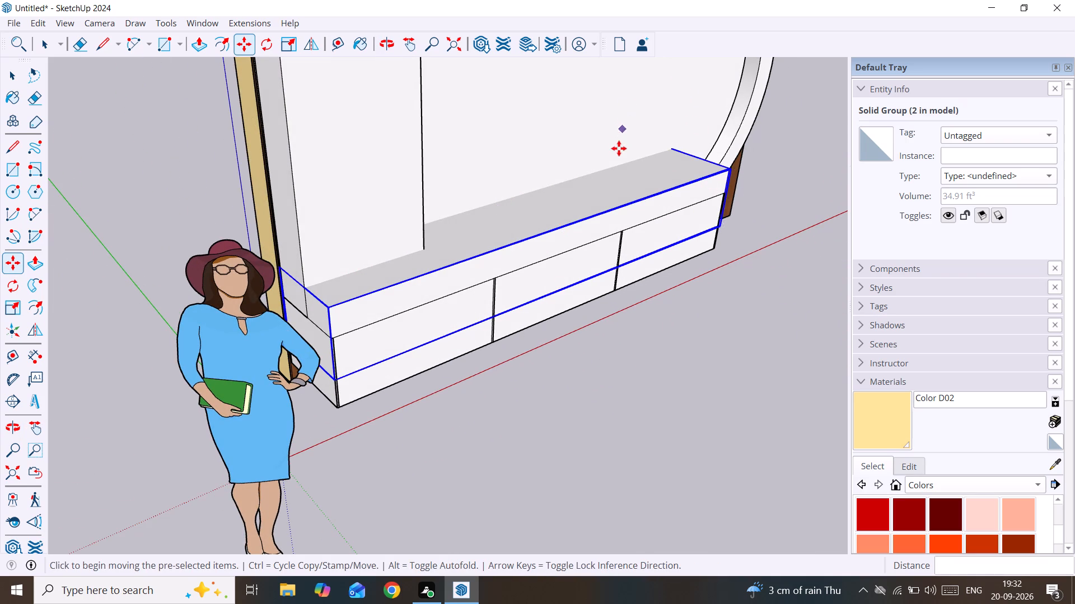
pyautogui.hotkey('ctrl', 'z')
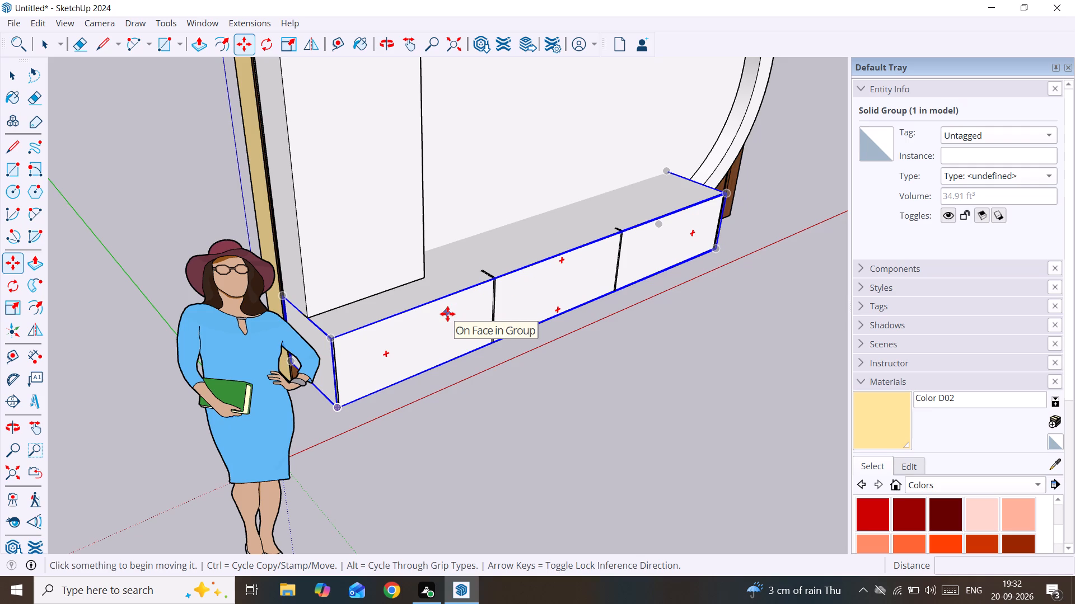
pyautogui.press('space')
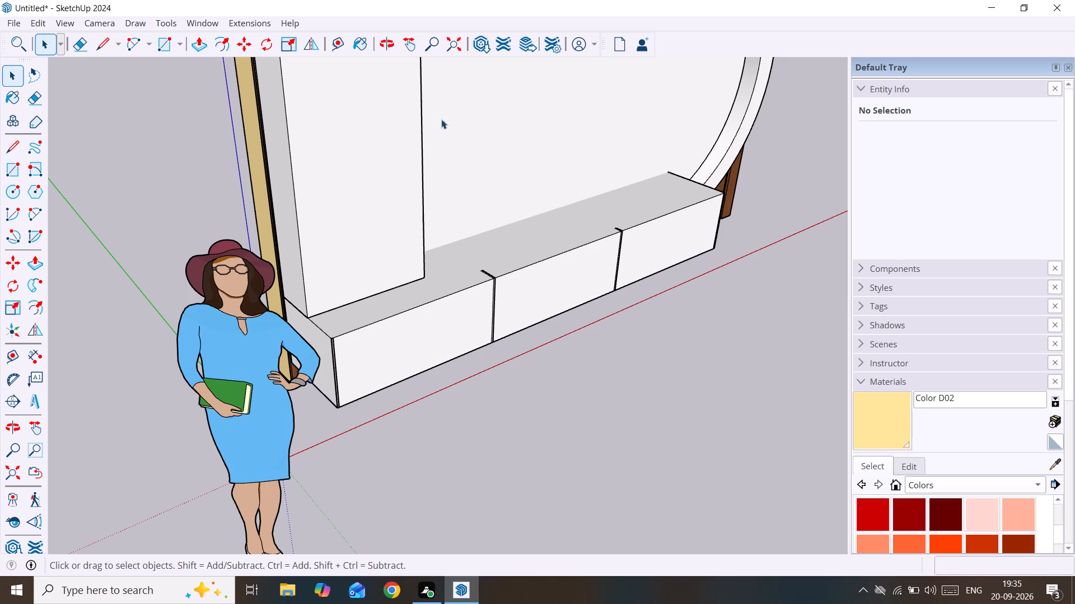
# Copy the bottom box group about 1' 7" straight up from its front top corner, stacking the copy on the original.
pyautogui.click(446, 278)
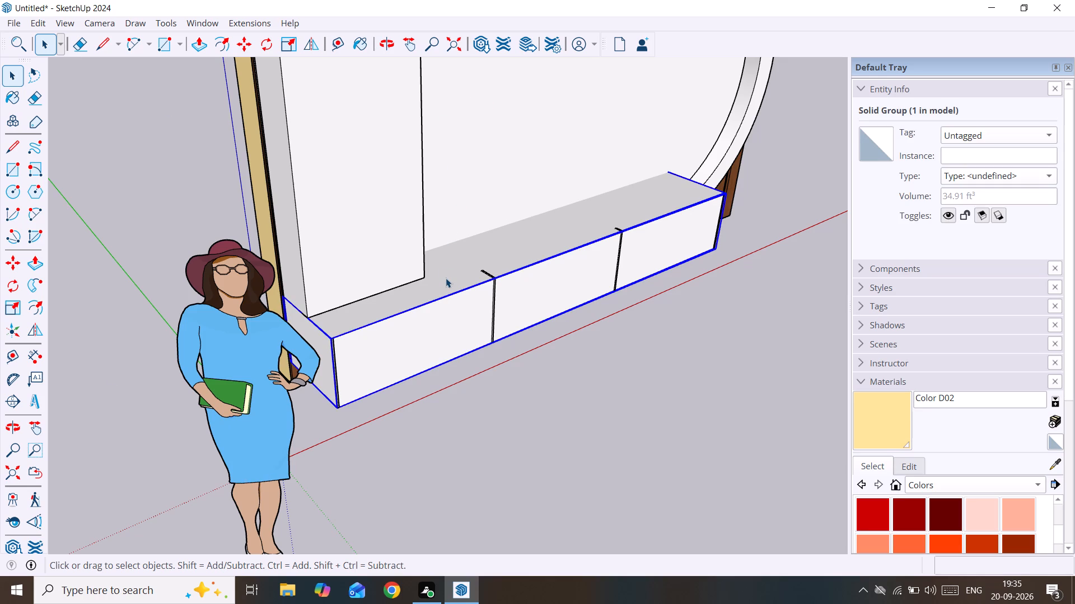
pyautogui.press(',')
pyautogui.press('m')
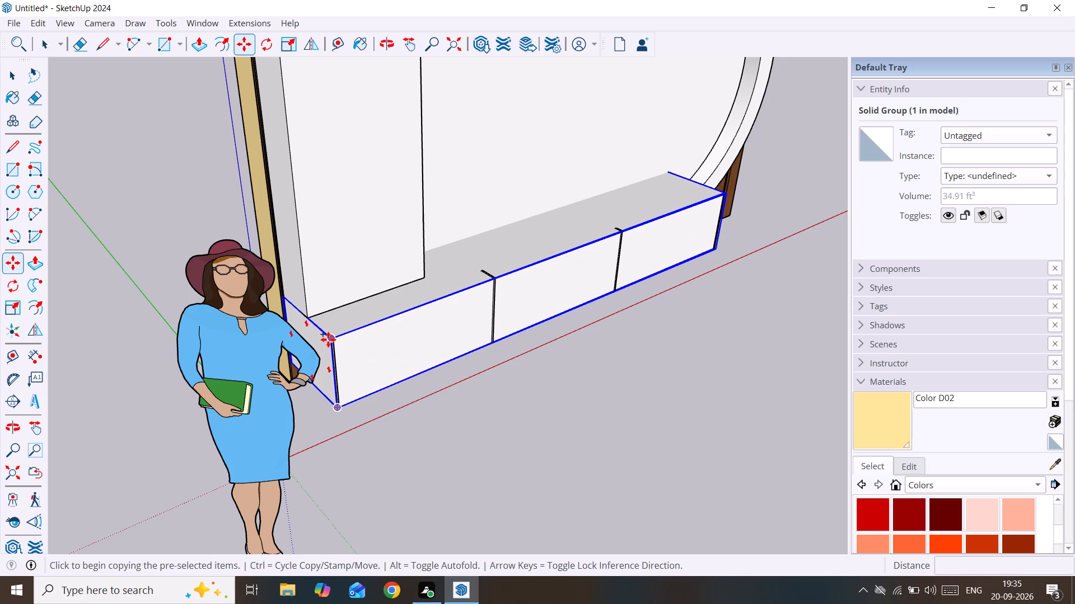
pyautogui.press('Up')
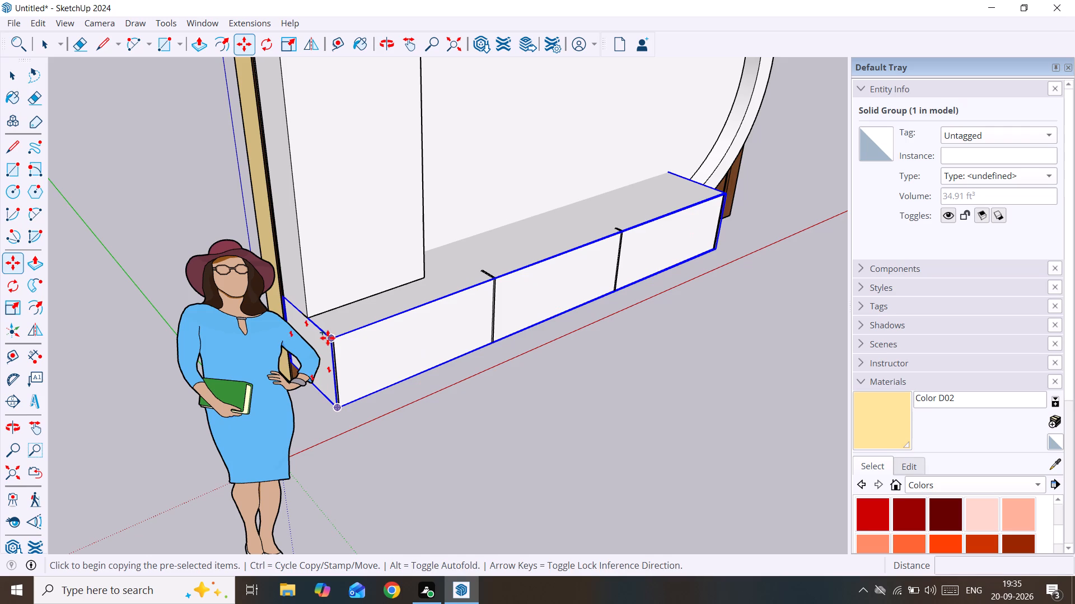
pyautogui.click(332, 339)
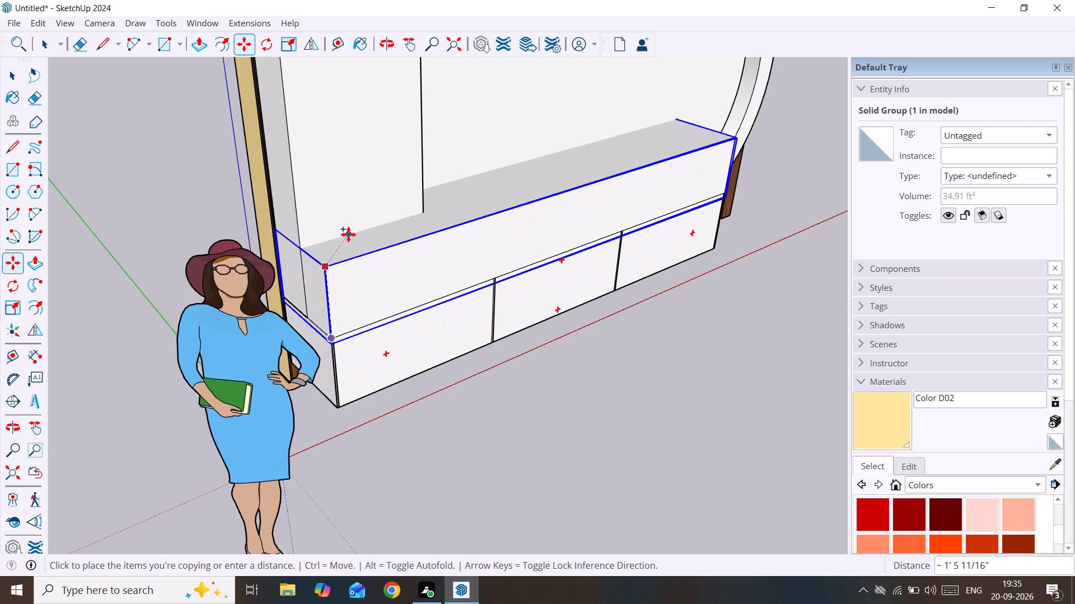
pyautogui.click(349, 229)
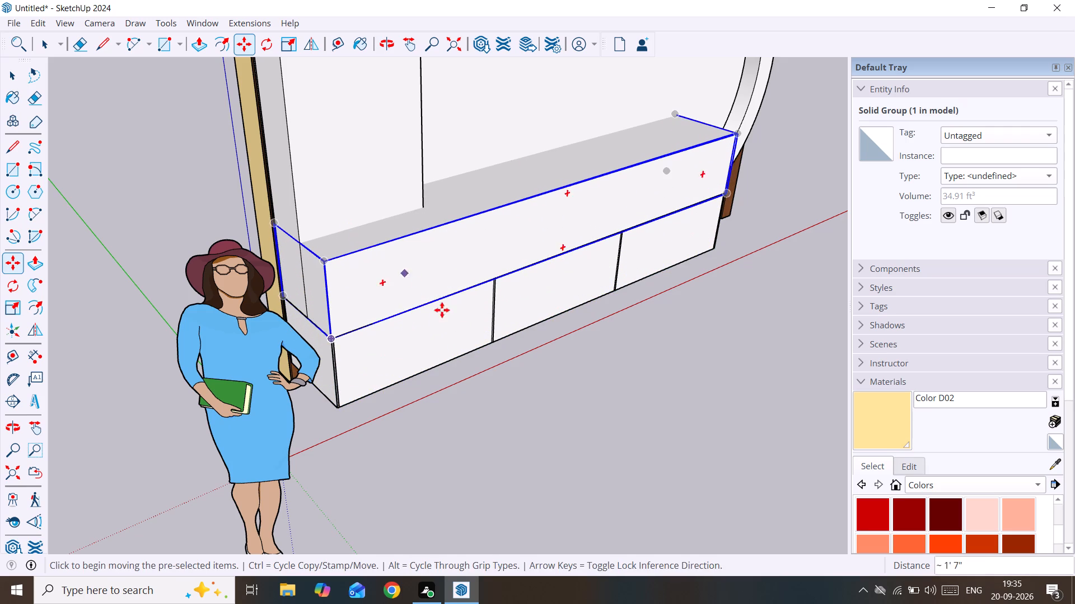
pyautogui.moveTo(583, 417); pyautogui.dragTo(582, 422, button='middle')
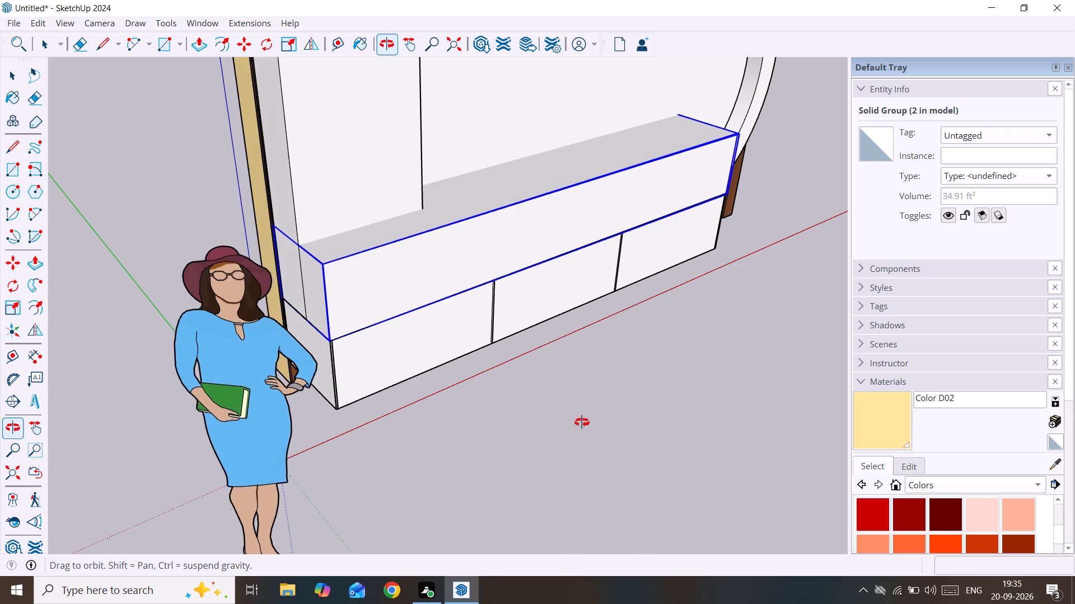
pyautogui.moveTo(582, 422); pyautogui.dragTo(543, 436, button='middle')
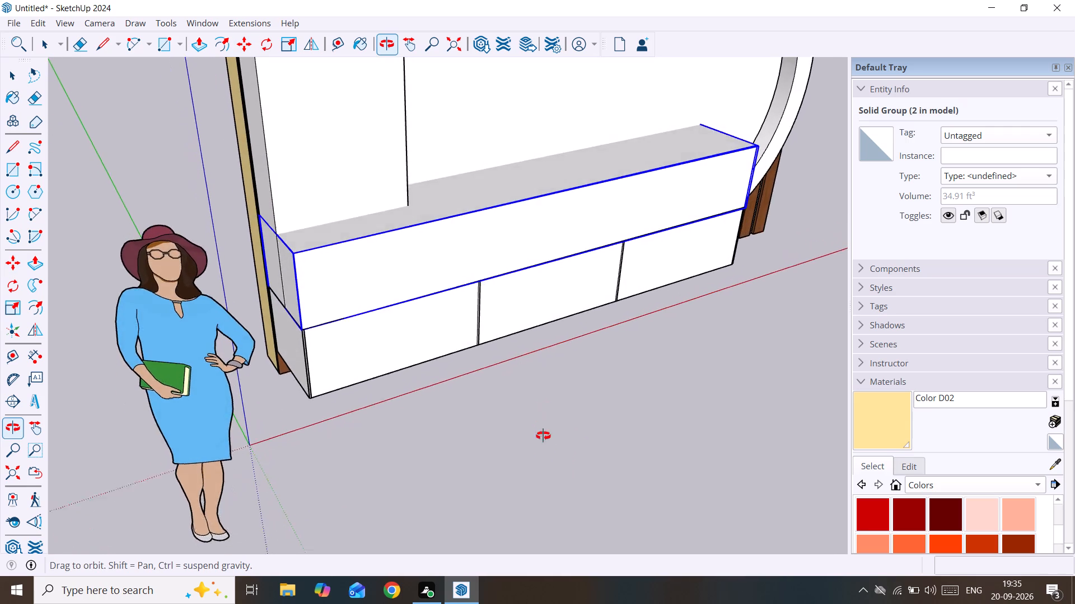
# Push the top face of the upper box copy down about 1' 5 15/16", leaving a thin slab on the bottom box.
pyautogui.moveTo(543, 436); pyautogui.dragTo(537, 485, button='middle')
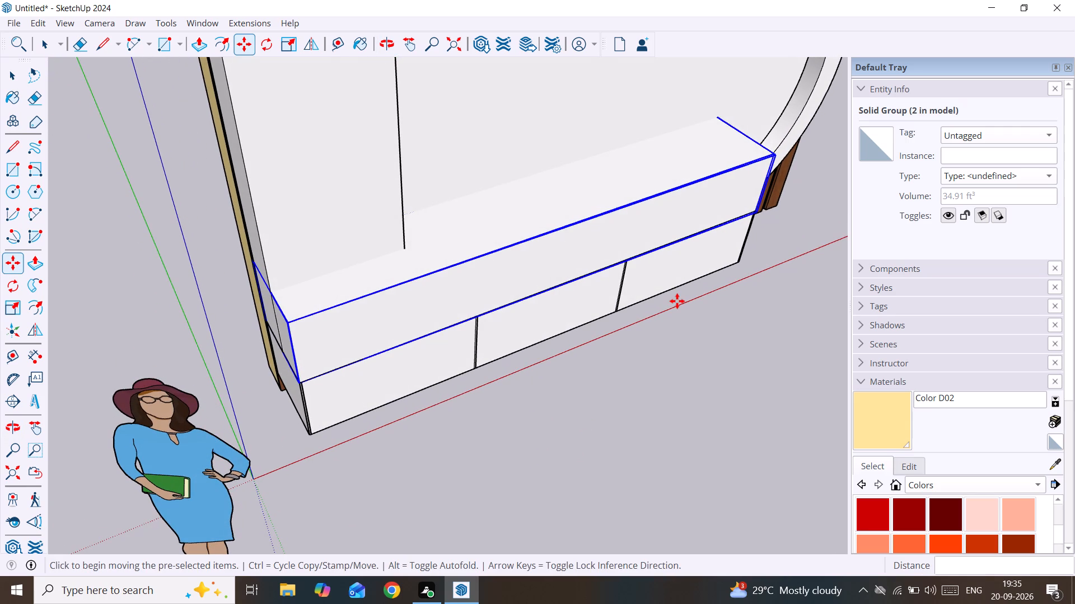
pyautogui.press('space')
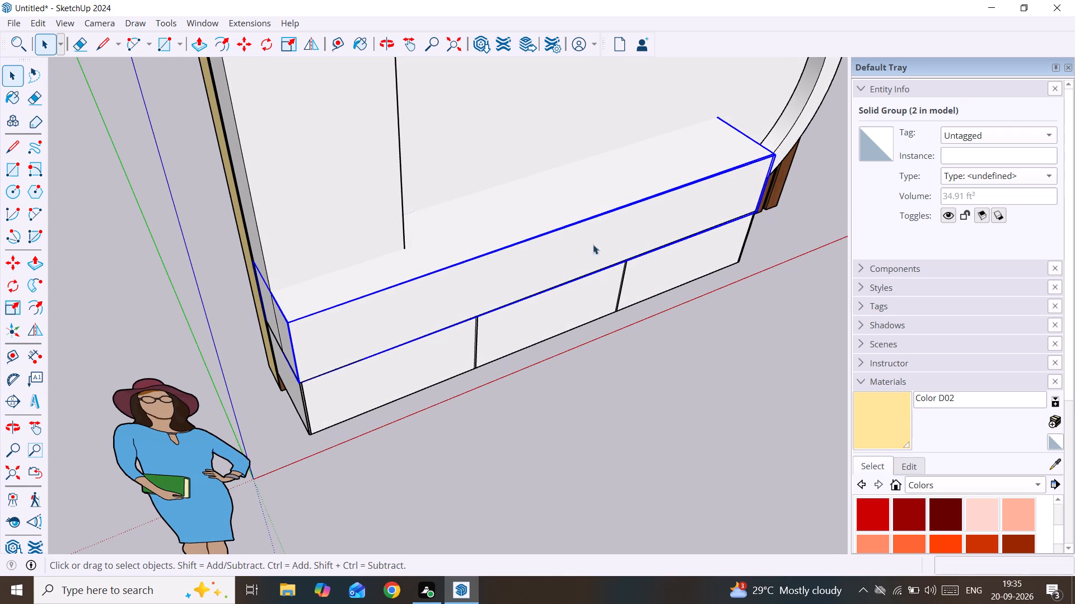
pyautogui.doubleClick(591, 205)
pyautogui.scroll(2, 598, 217)
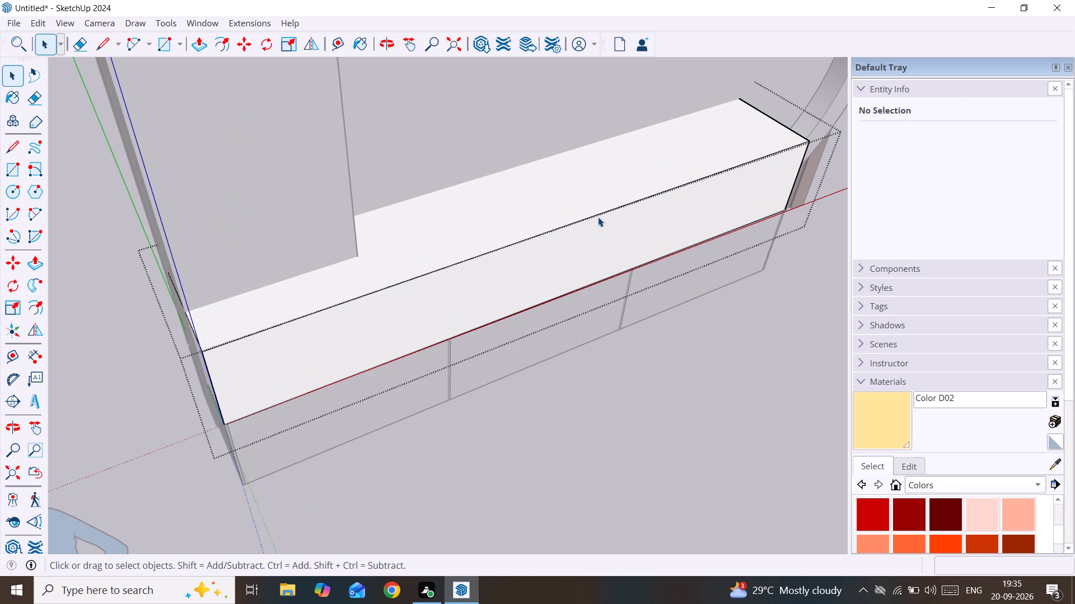
pyautogui.press('p')
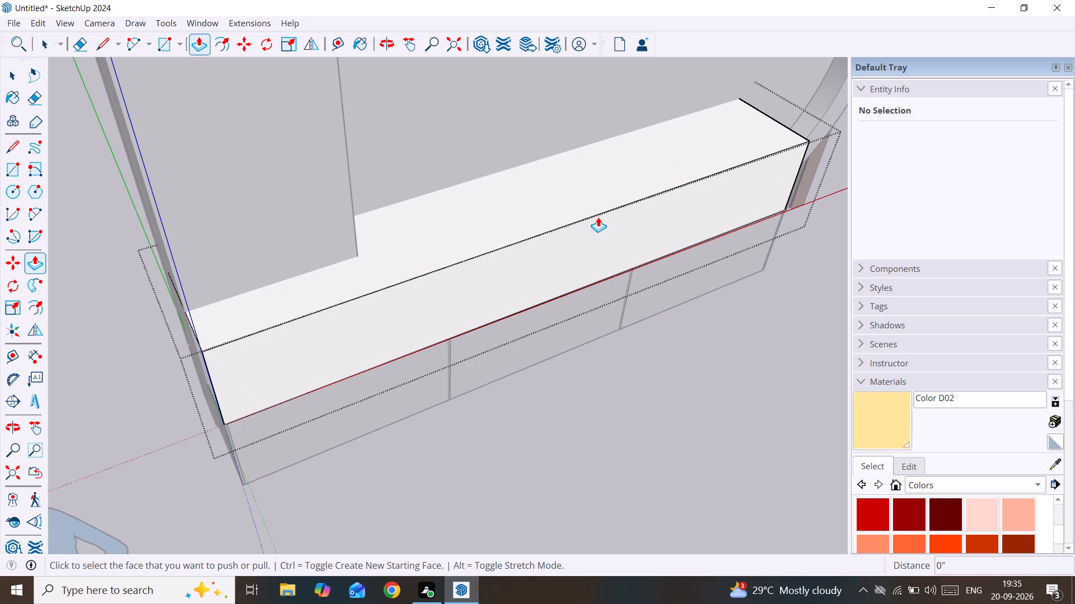
pyautogui.click(611, 183)
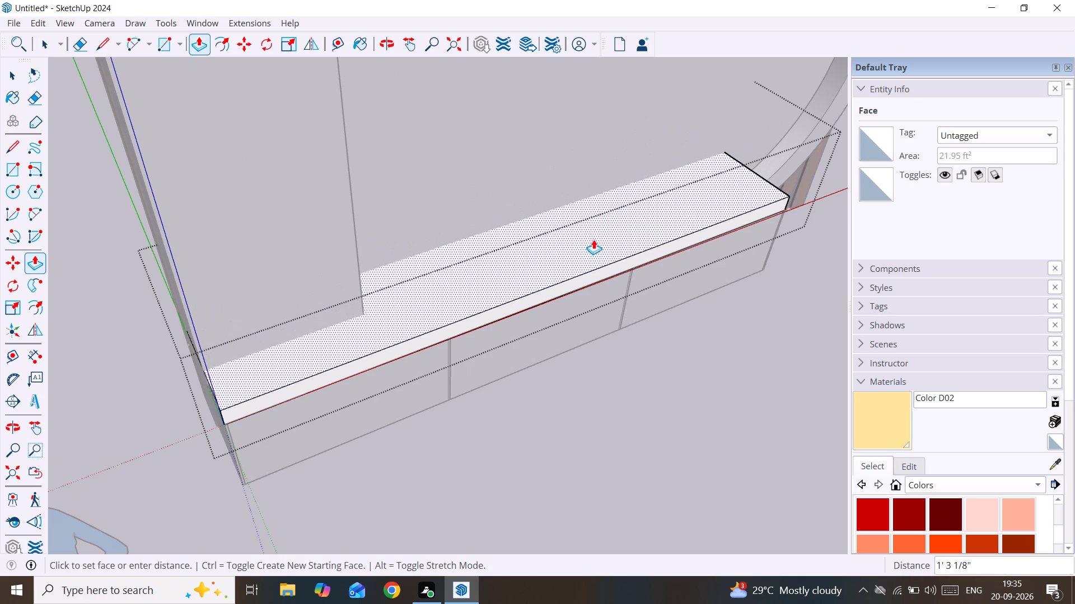
pyautogui.moveTo(599, 222); pyautogui.dragTo(586, 110, button='middle')
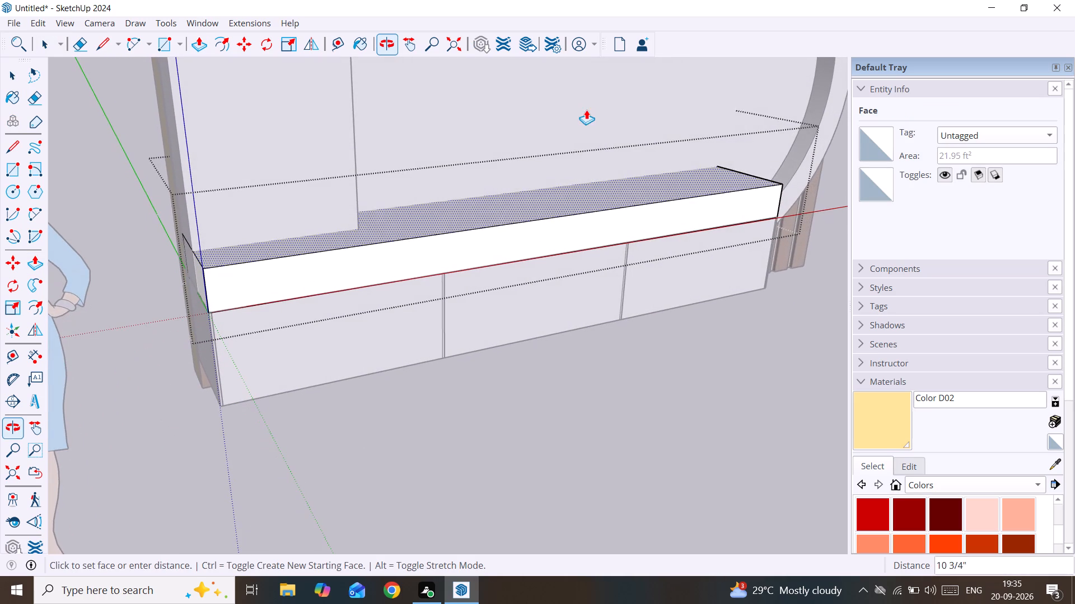
pyautogui.scroll(2, 572, 229)
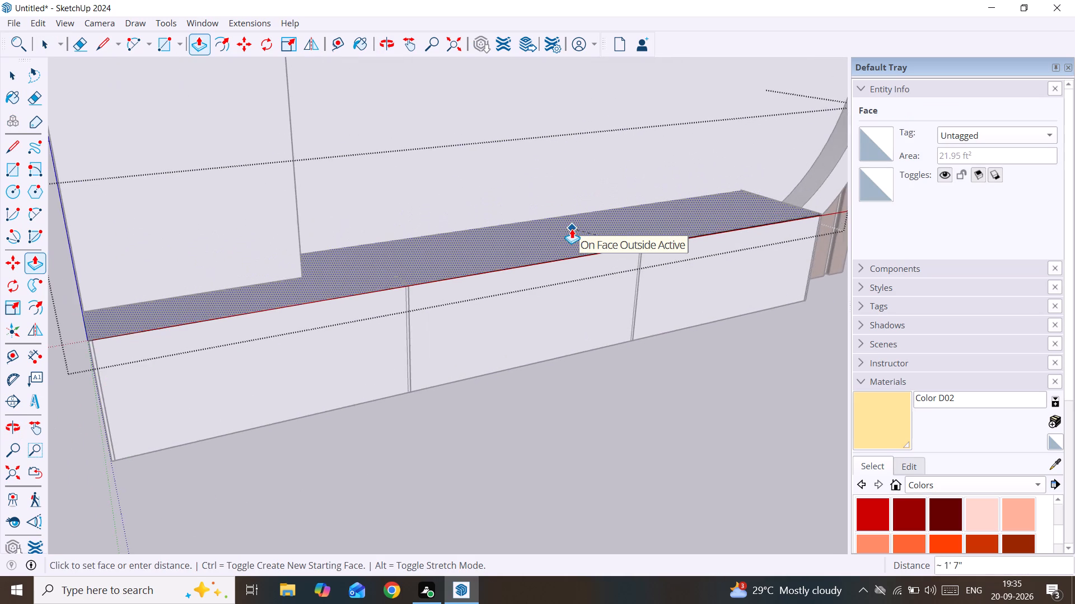
pyautogui.scroll(2, 572, 229)
pyautogui.scroll(-3, 572, 229)
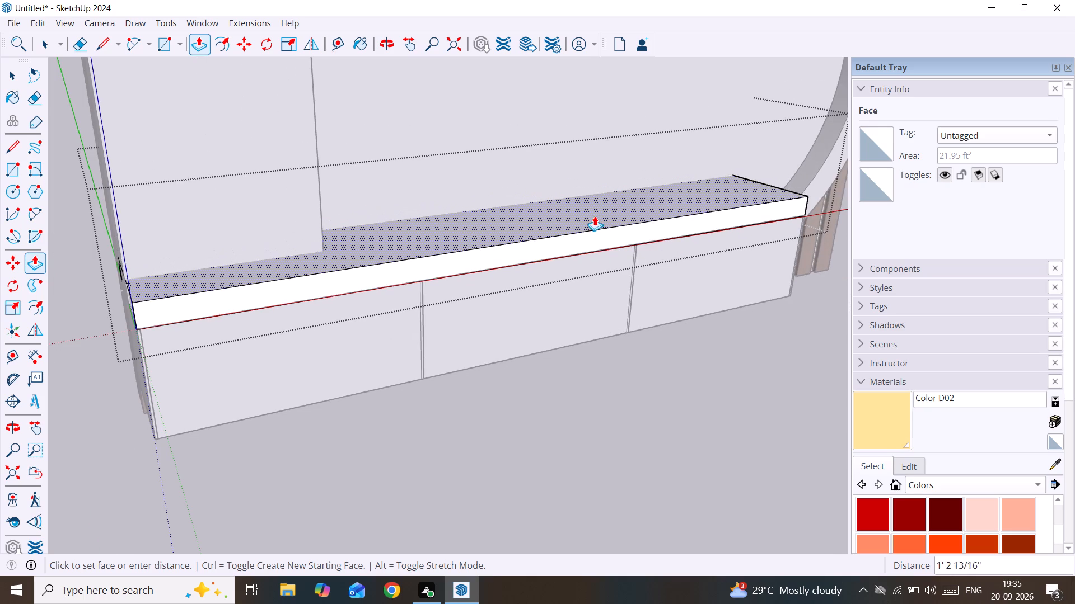
pyautogui.scroll(1, 583, 228)
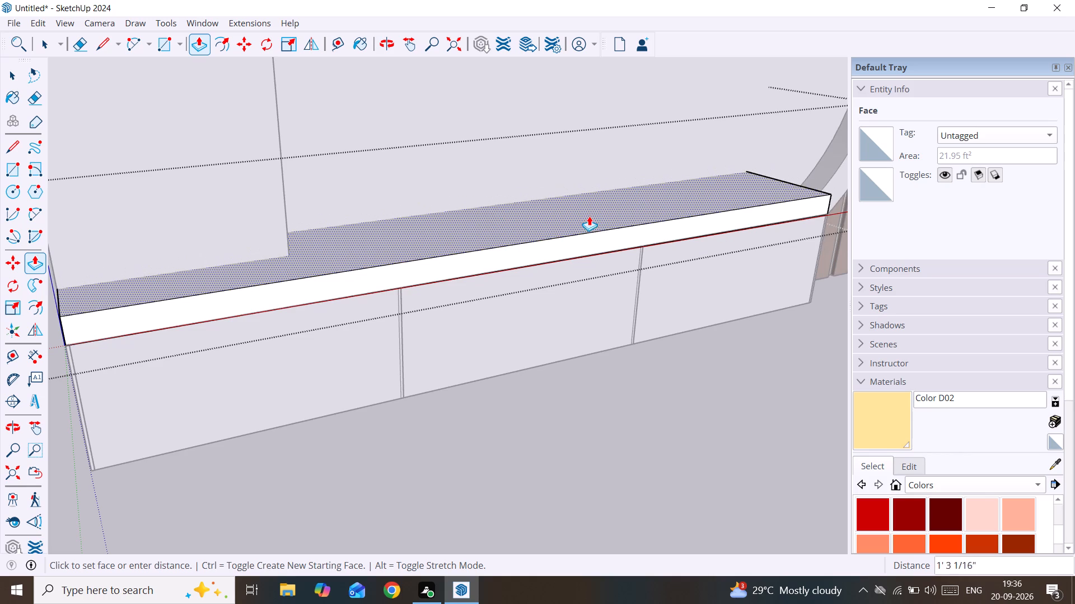
pyautogui.moveTo(624, 242); pyautogui.dragTo(683, 248, button='middle')
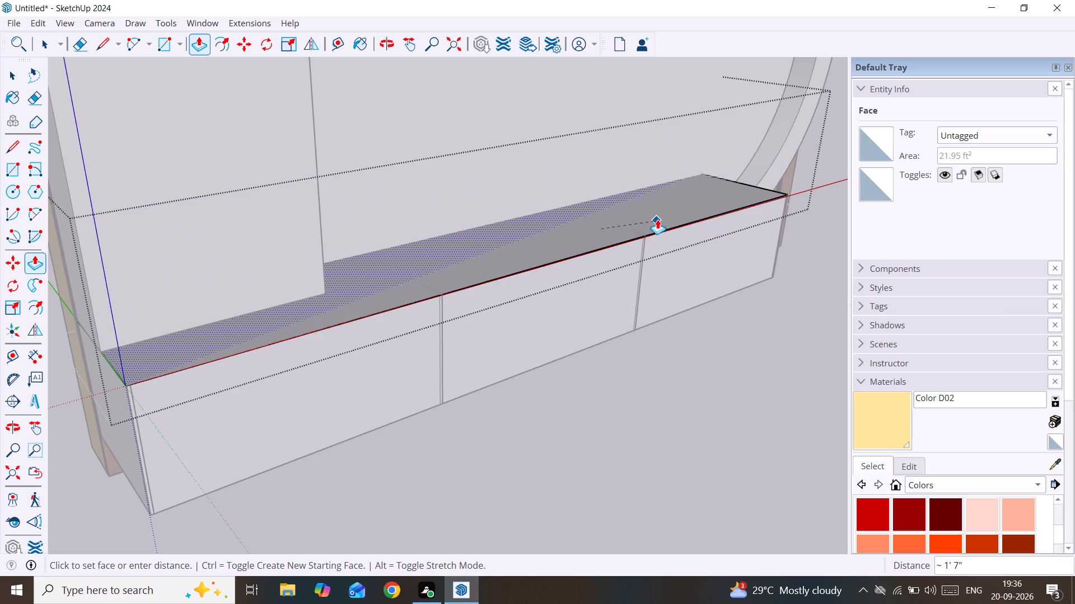
pyautogui.click(721, 236)
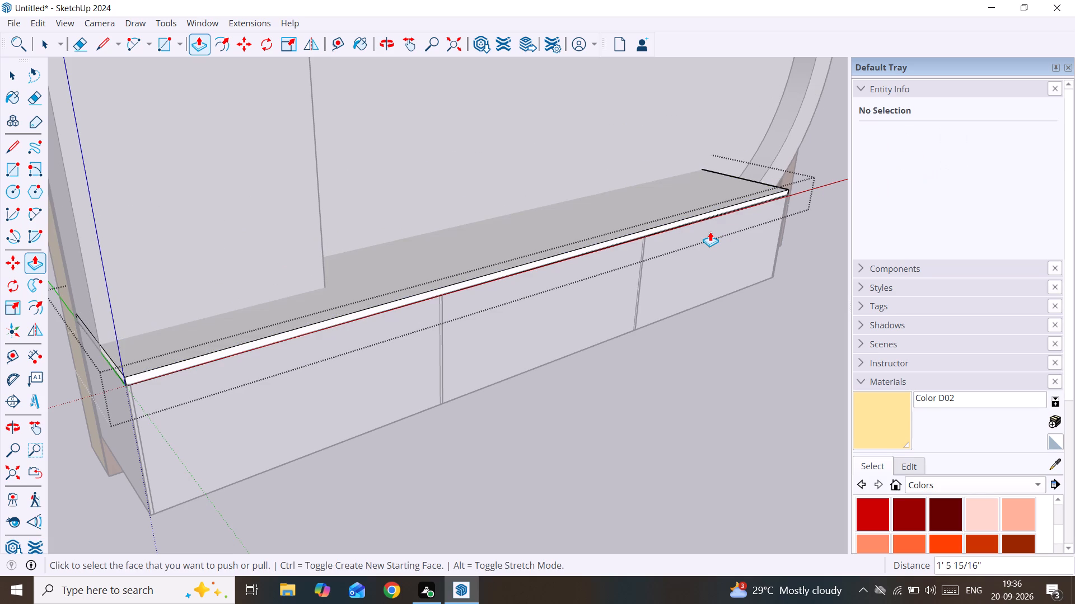
pyautogui.press('space')
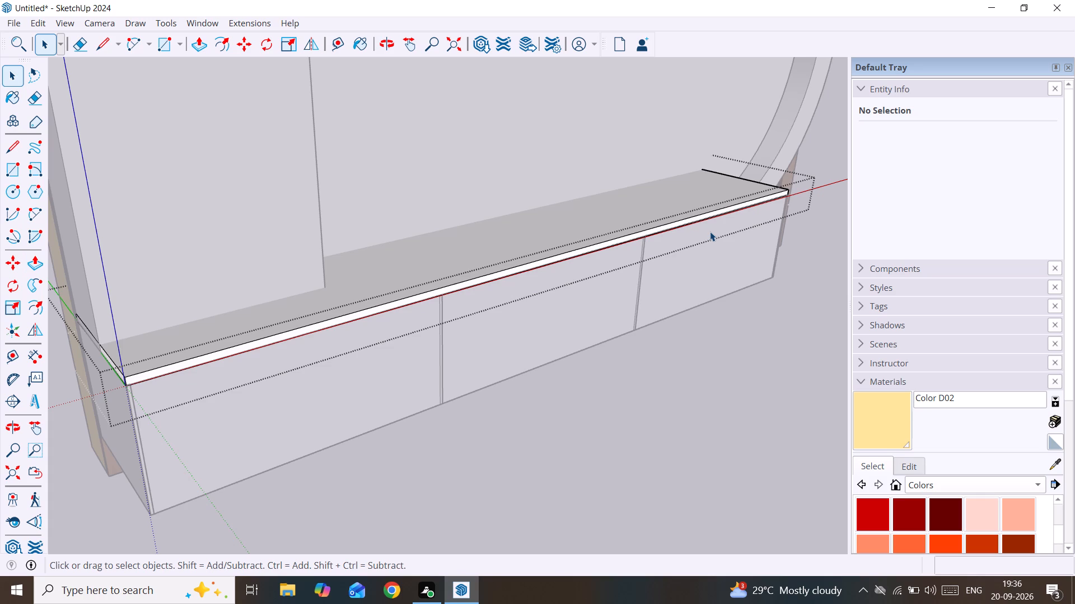
pyautogui.press('space')
pyautogui.click(649, 442)
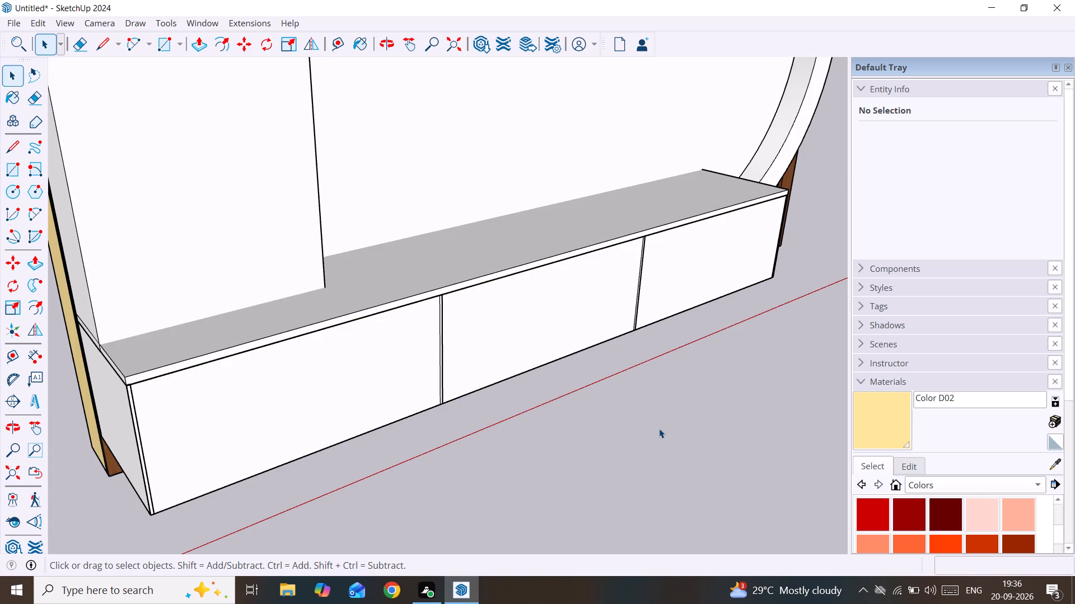
# Delete the standing human figure component beside the wall panel.
pyautogui.scroll(-1, 659, 428)
pyautogui.moveTo(299, 407); pyautogui.dragTo(572, 293, button='middle')
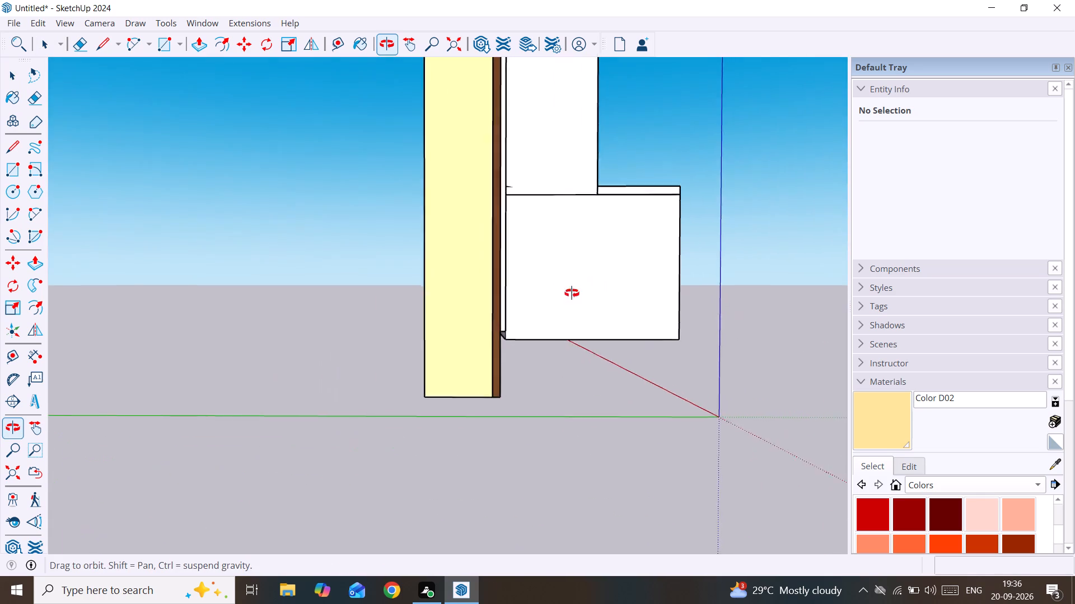
pyautogui.moveTo(572, 293); pyautogui.dragTo(559, 274, button='middle')
pyautogui.scroll(-4, 565, 306)
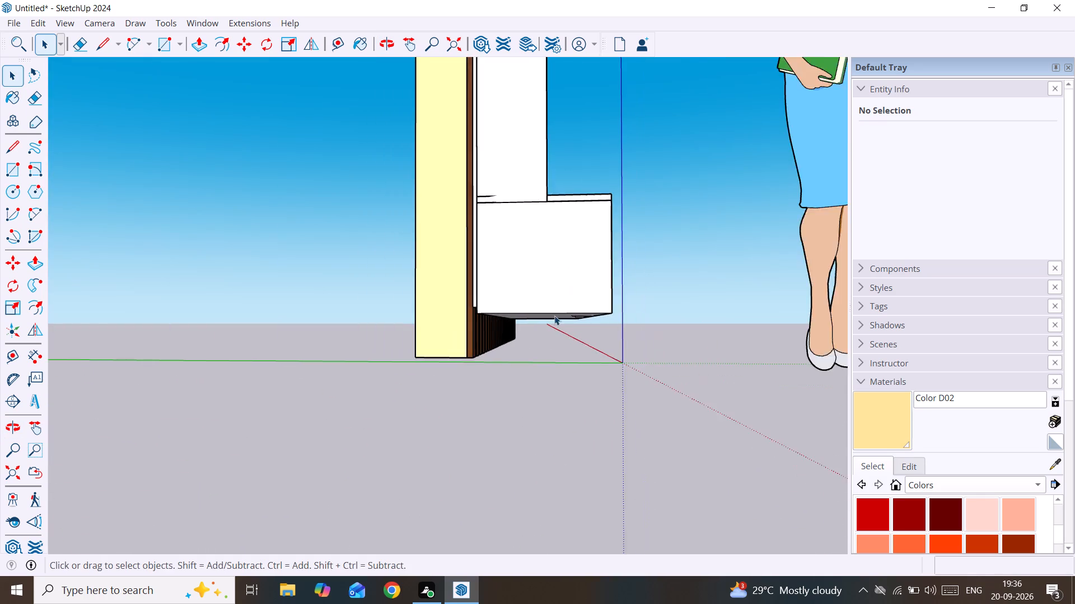
pyautogui.scroll(-3, 554, 315)
pyautogui.click(693, 235)
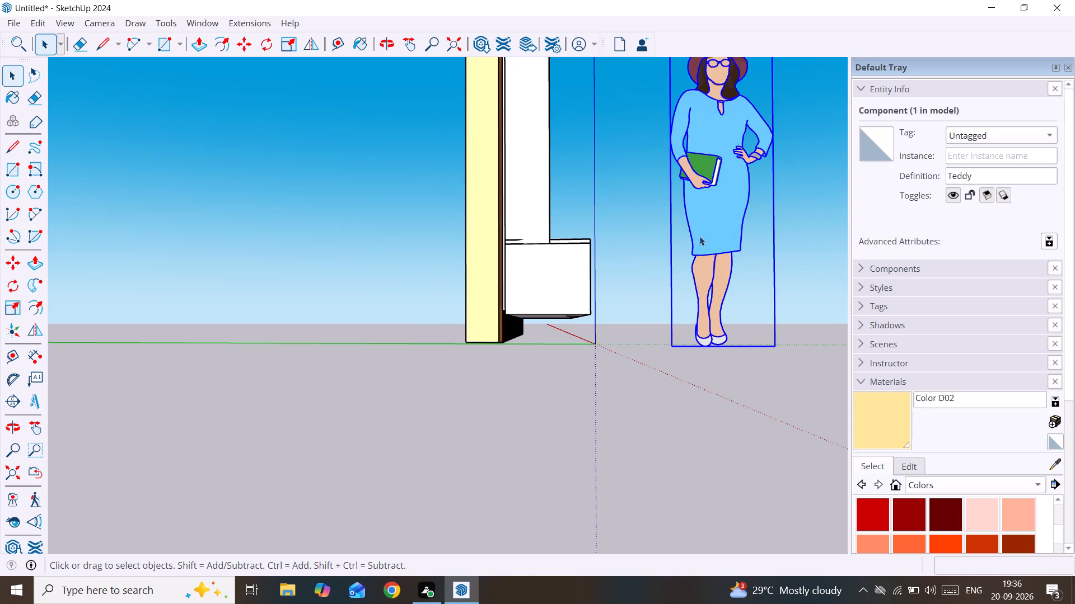
pyautogui.press('Delete')
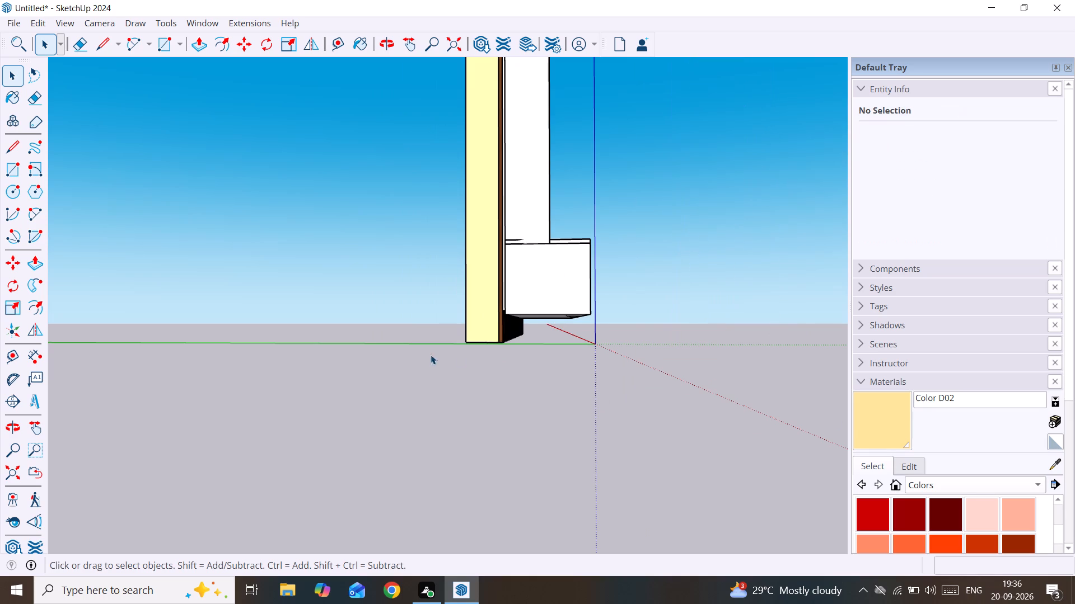
# Examine the wall panel and bottom box from underneath, from the front and from the rounded end.
pyautogui.scroll(1, 440, 355)
pyautogui.scroll(3, 528, 329)
pyautogui.moveTo(529, 320); pyautogui.dragTo(454, 48, button='middle')
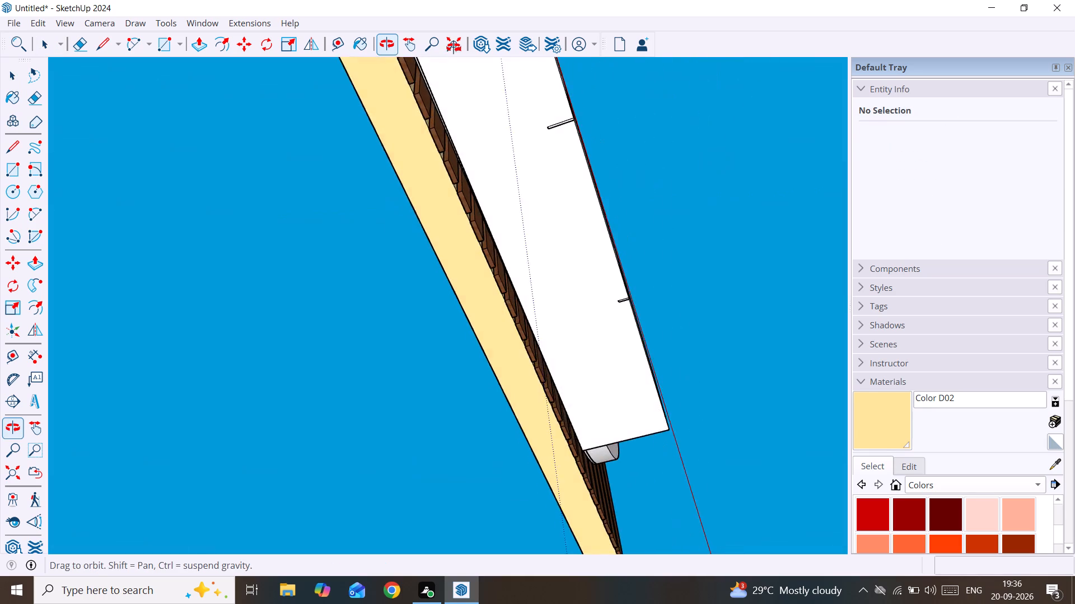
pyautogui.moveTo(454, 48); pyautogui.dragTo(370, 162, button='middle')
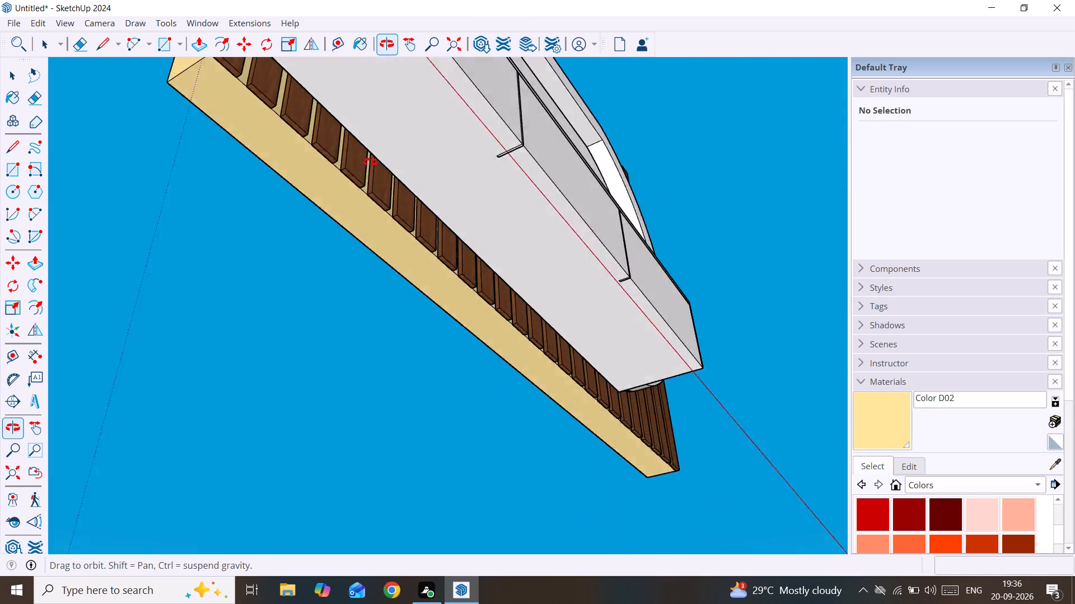
pyautogui.moveTo(370, 162); pyautogui.dragTo(412, 347, button='middle')
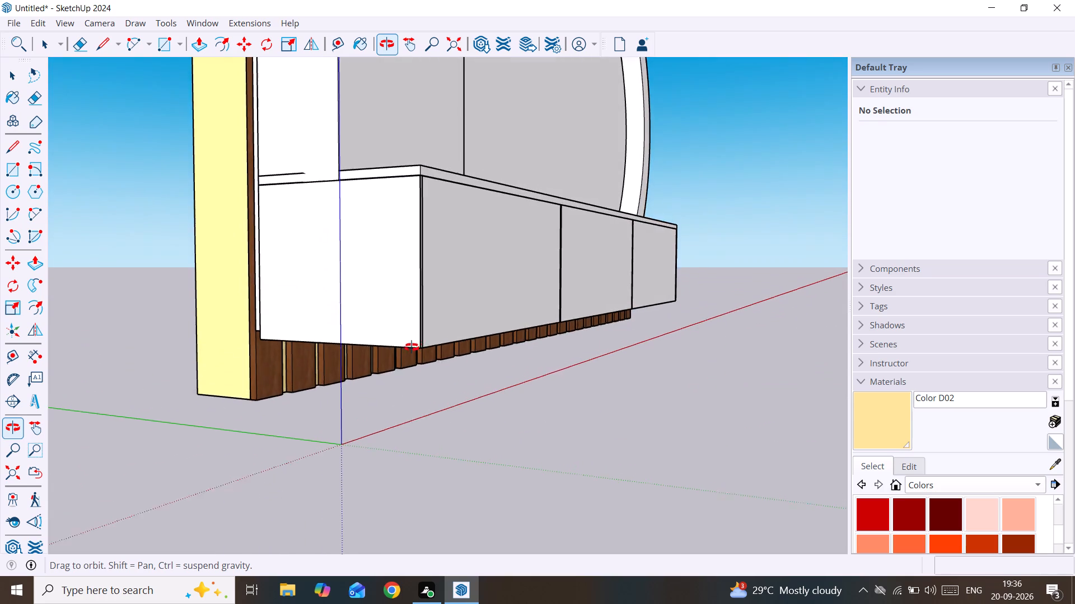
pyautogui.moveTo(412, 347); pyautogui.dragTo(368, 100, button='middle')
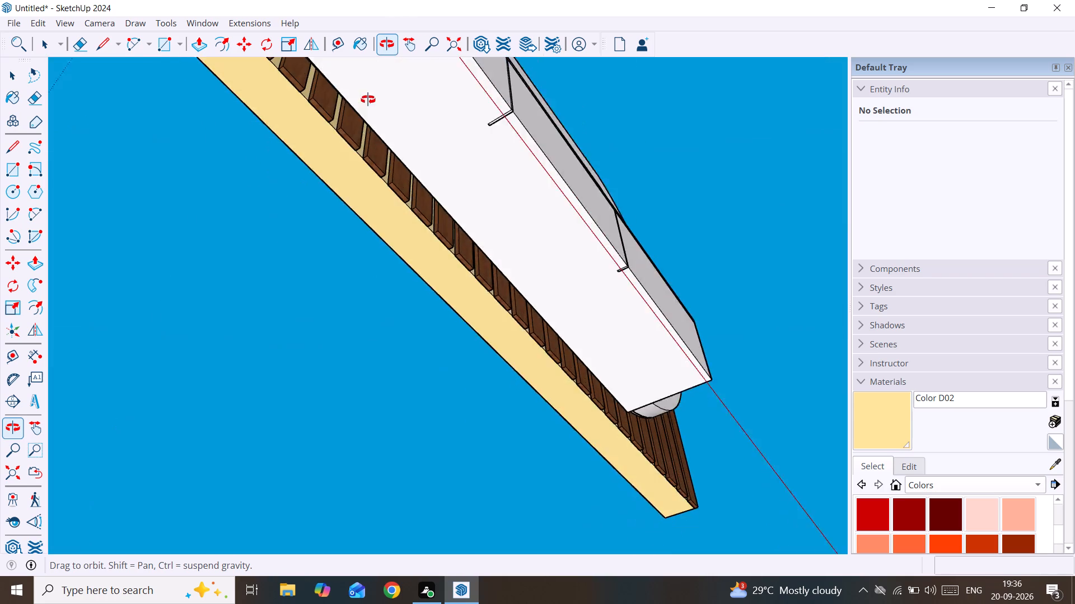
pyautogui.moveTo(368, 100); pyautogui.dragTo(371, 145, button='middle')
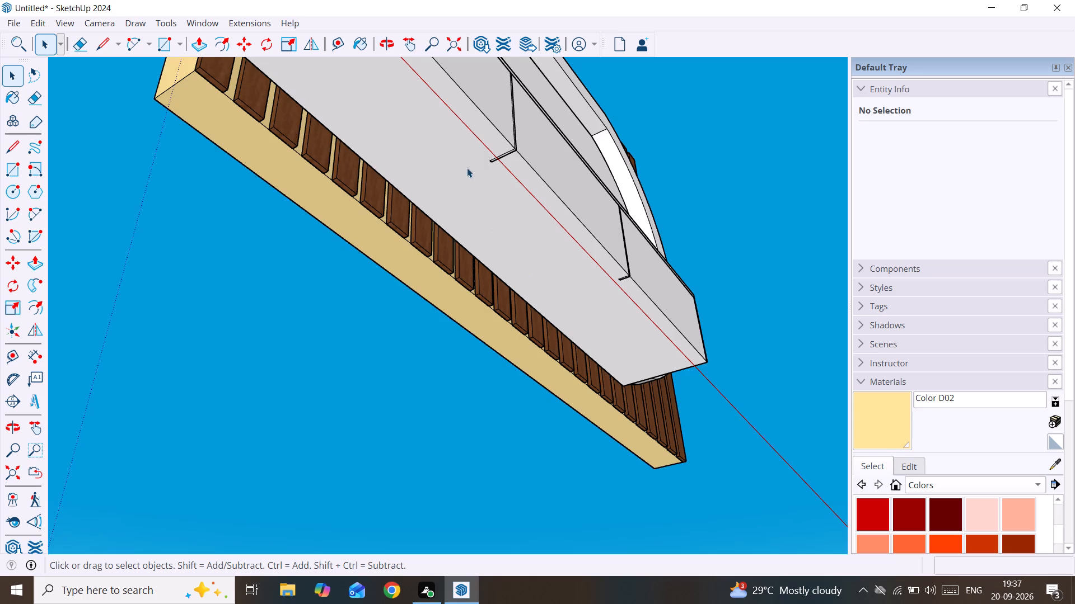
pyautogui.scroll(1, 515, 154)
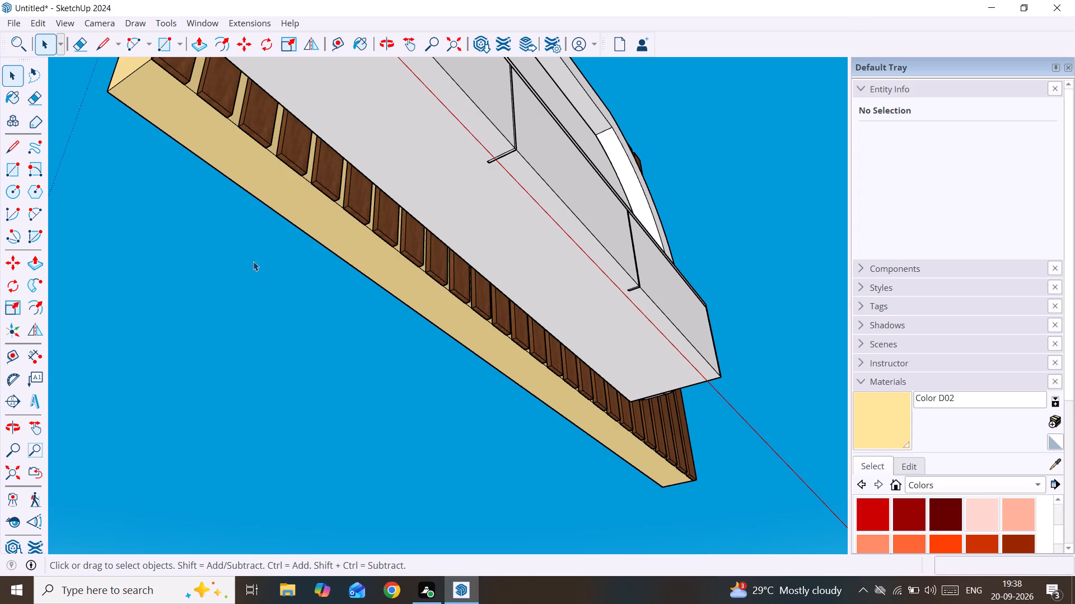
pyautogui.scroll(-9, 476, 172)
pyautogui.moveTo(476, 172); pyautogui.dragTo(305, 544, button='middle')
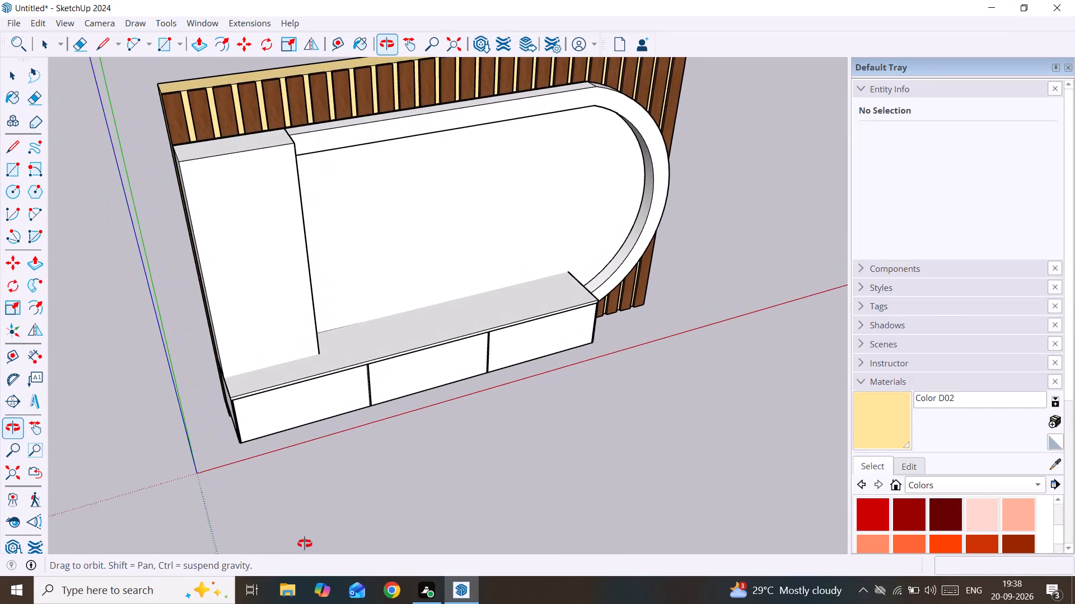
pyautogui.moveTo(305, 544); pyautogui.dragTo(301, 534, button='middle')
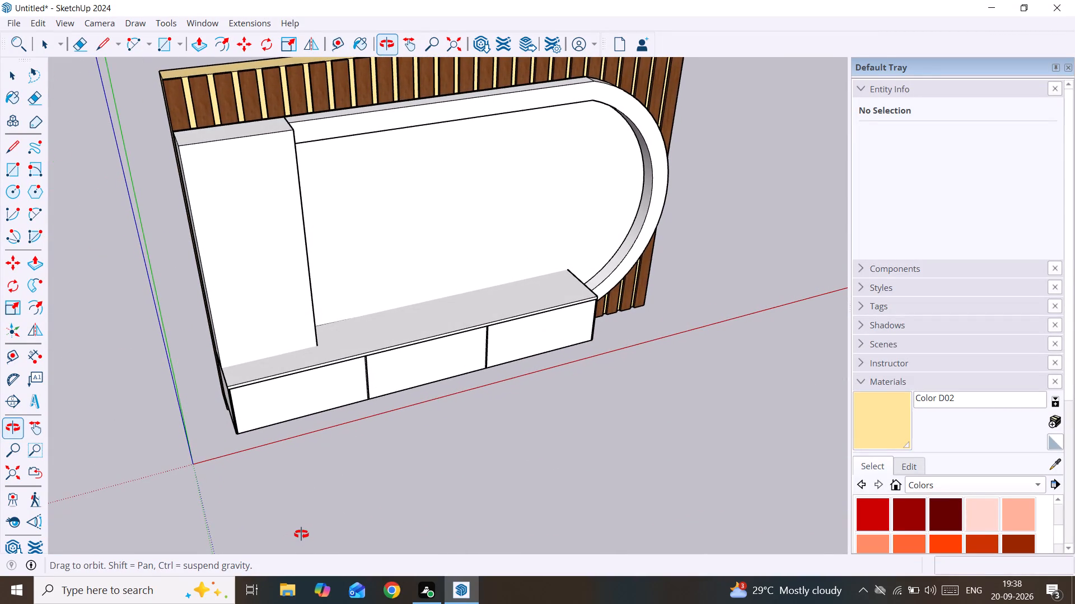
pyautogui.moveTo(301, 534); pyautogui.dragTo(121, 430, button='middle')
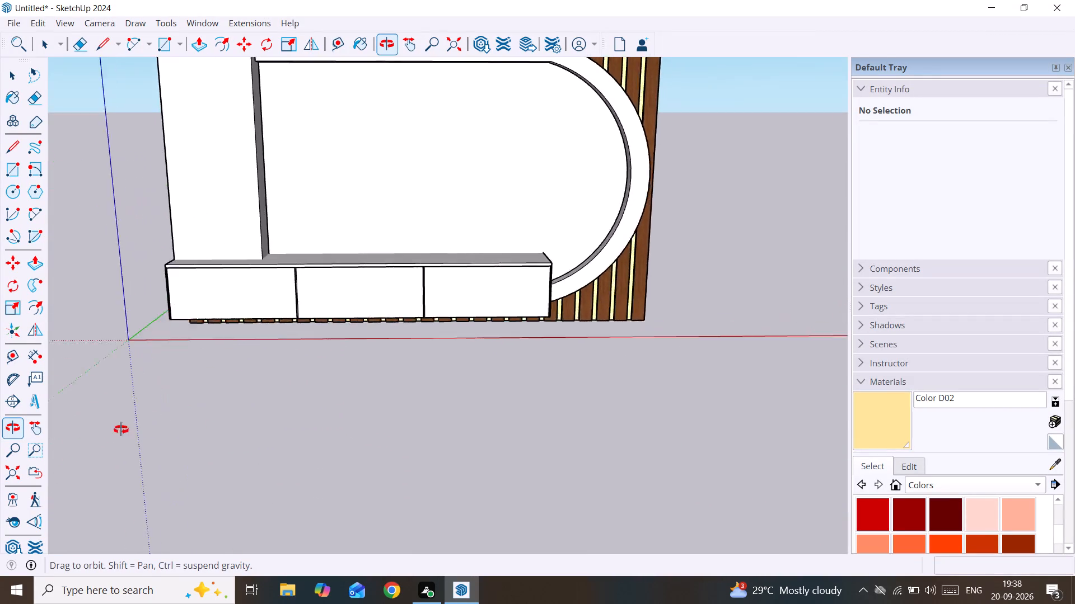
pyautogui.moveTo(121, 430); pyautogui.dragTo(0, 432, button='middle')
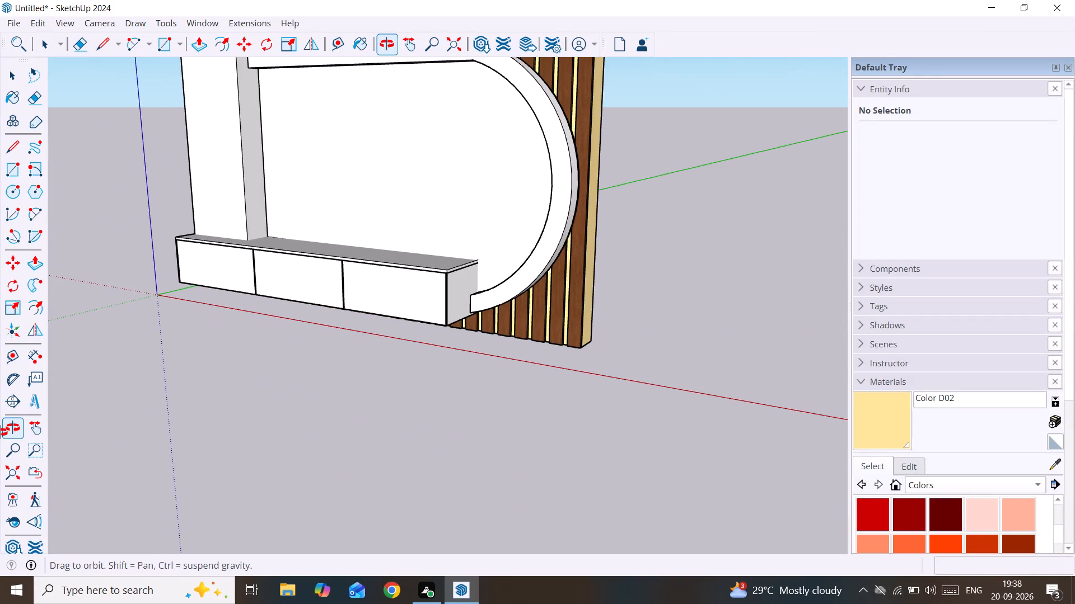
# Open the thin top slab's group and pull its end face nearest the projecting block outward about 1 3/16".
pyautogui.moveTo(0, 432); pyautogui.dragTo(652, 481, button='middle')
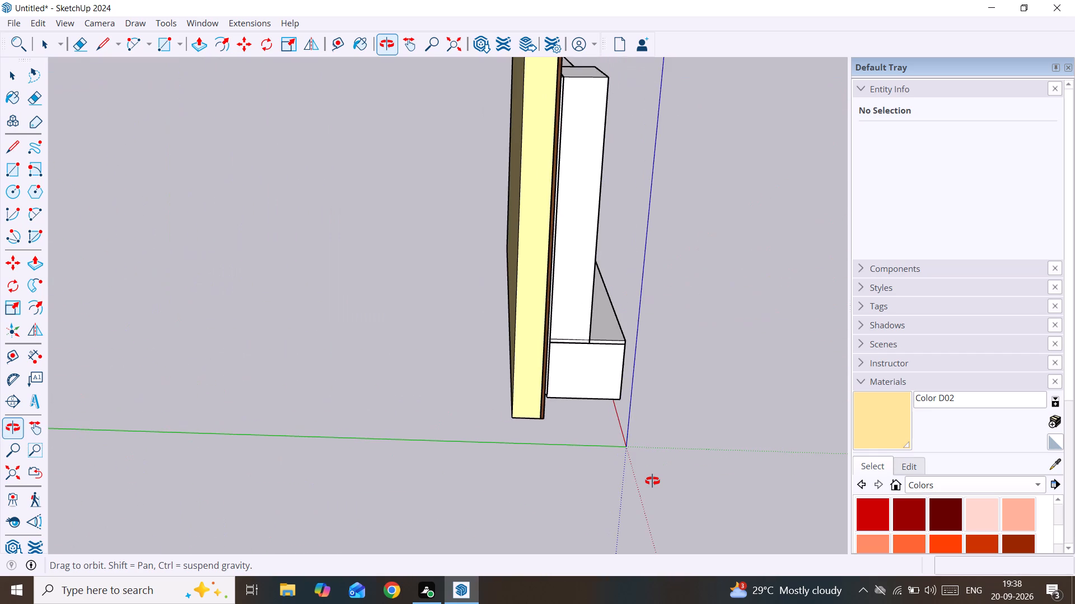
pyautogui.moveTo(652, 481); pyautogui.dragTo(653, 481, button='middle')
pyautogui.scroll(1, 651, 475)
pyautogui.scroll(3, 619, 421)
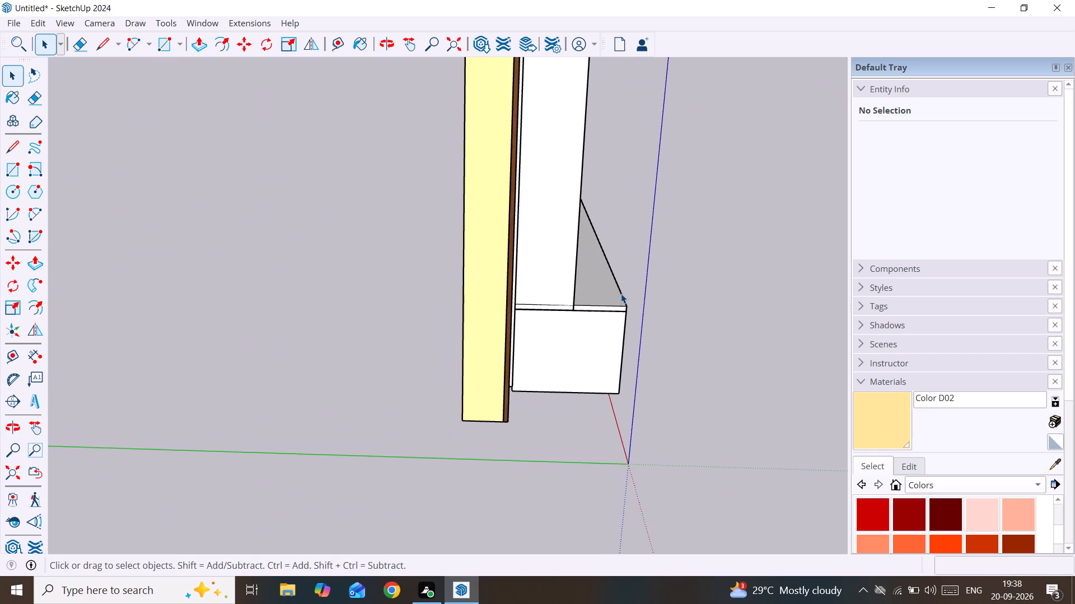
pyautogui.scroll(9, 621, 294)
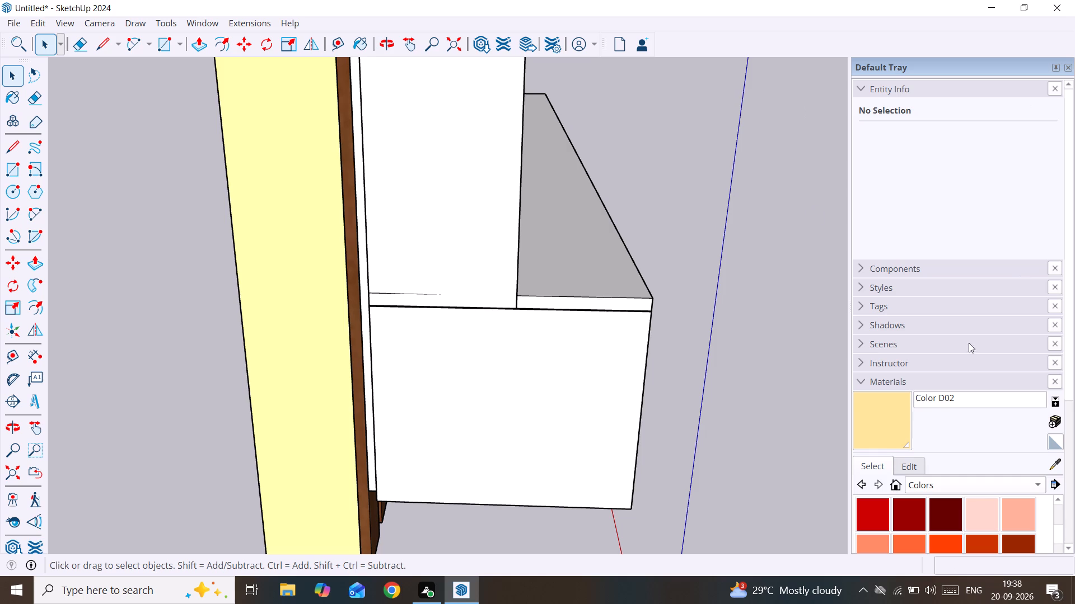
pyautogui.doubleClick(583, 292)
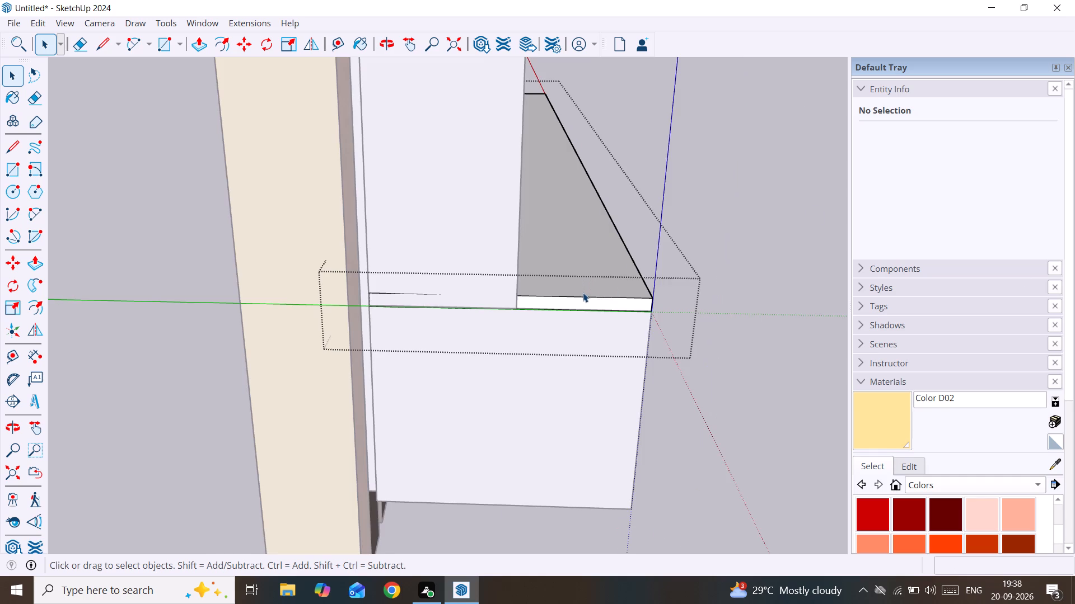
pyautogui.scroll(1, 601, 295)
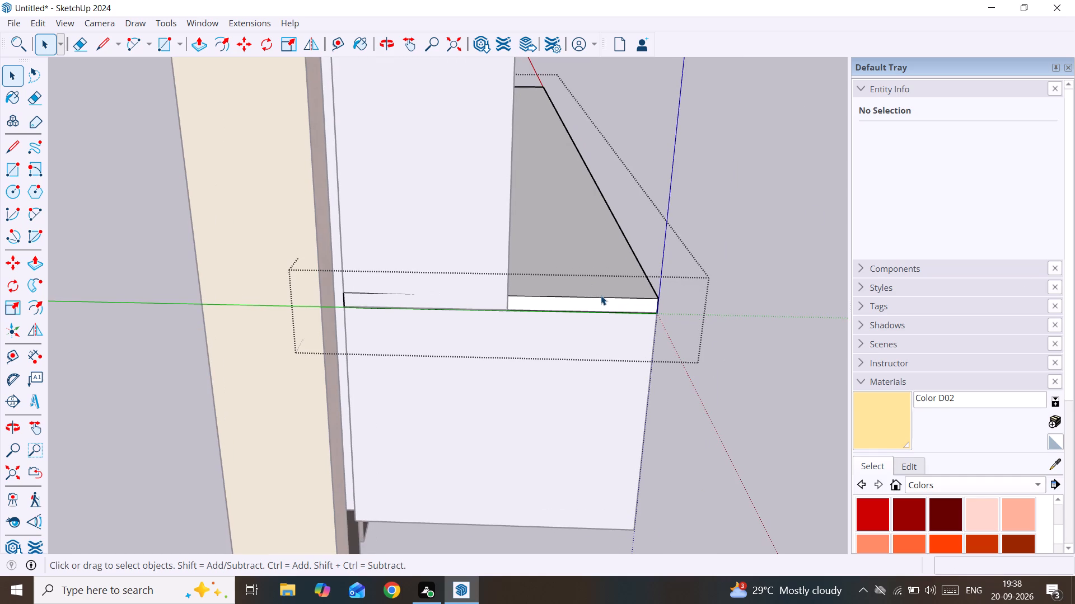
pyautogui.press('p')
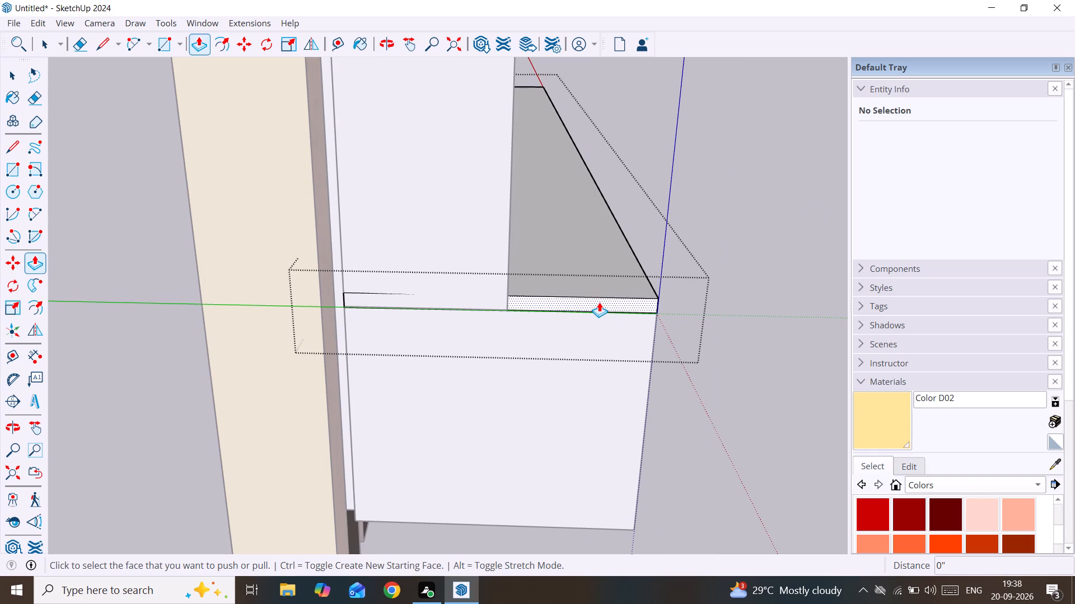
pyautogui.click(599, 302)
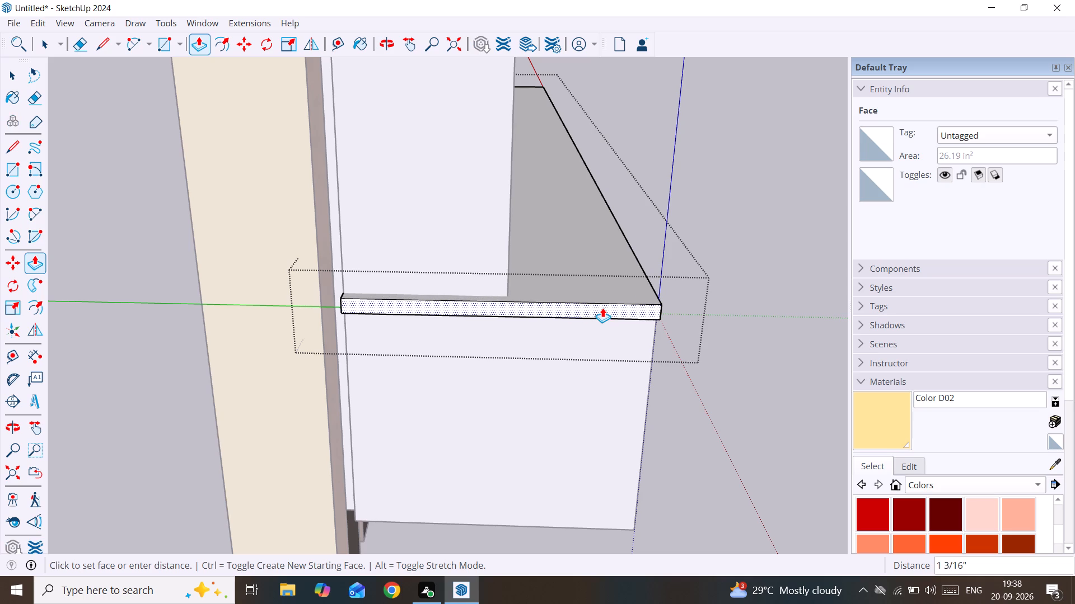
pyautogui.click(602, 308)
# Pull the underside of the slab down about 1' 7 1/8" so it encloses the bottom box.
pyautogui.moveTo(637, 358); pyautogui.dragTo(623, 134, button='middle')
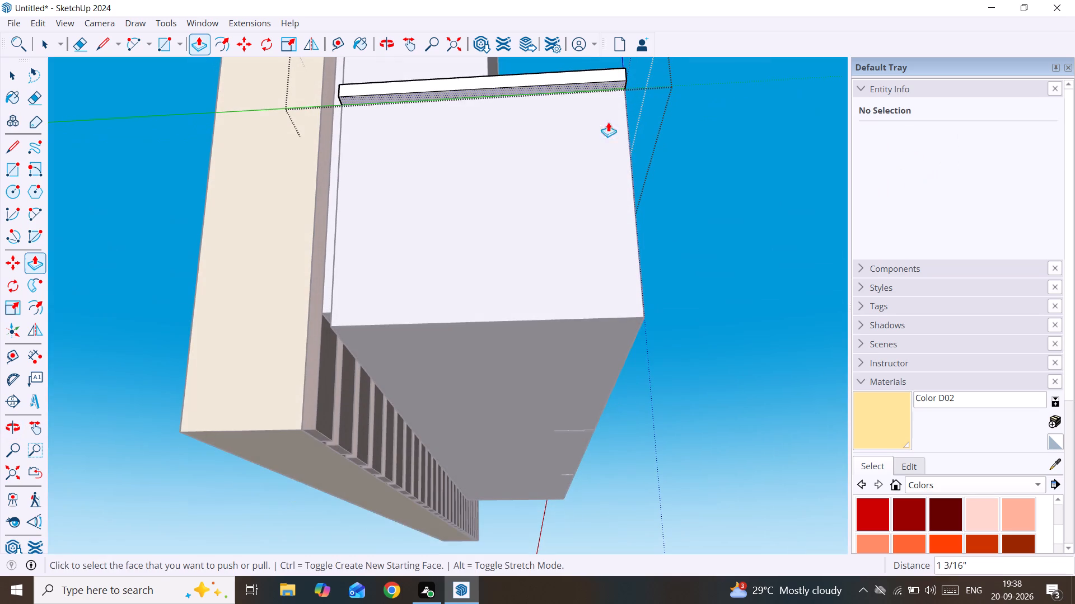
pyautogui.scroll(3, 591, 89)
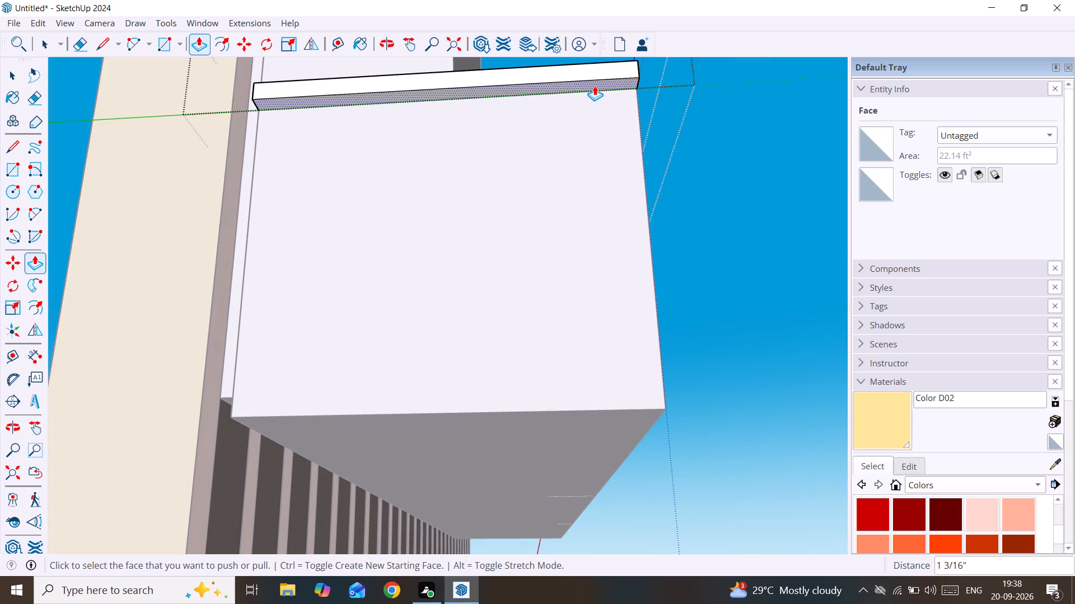
pyautogui.click(596, 84)
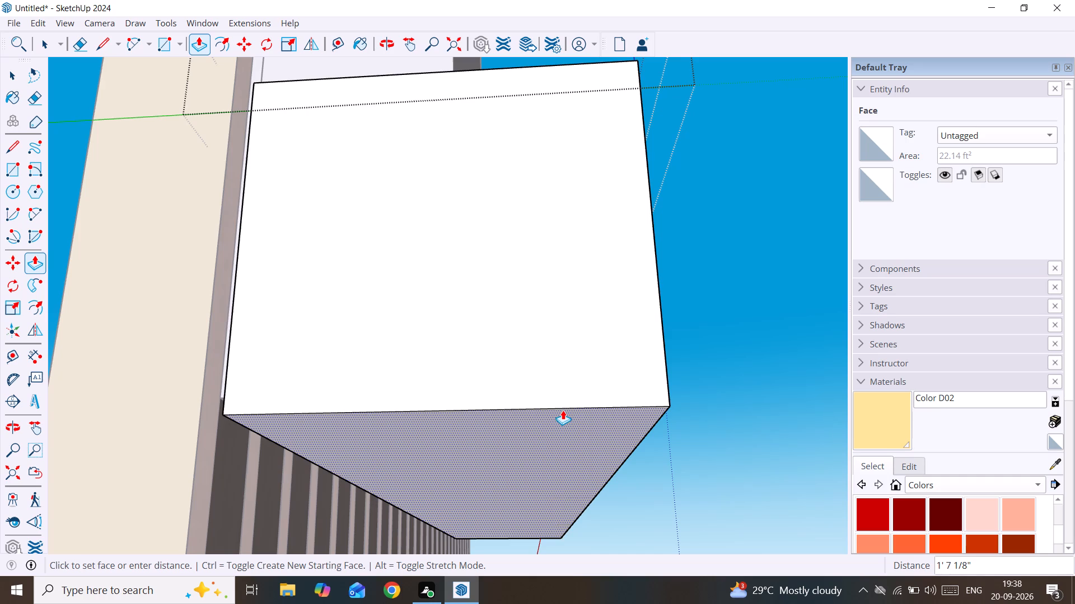
pyautogui.click(563, 410)
# Pull the enclosing box's end face nearest the board's rounded end outward about 11/16".
pyautogui.scroll(-2, 713, 416)
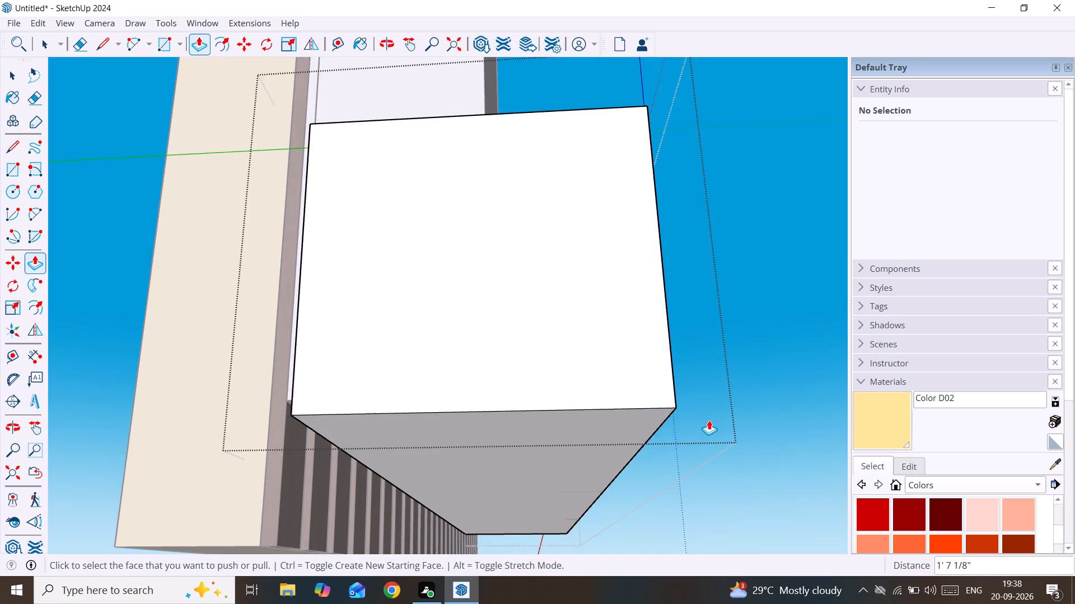
pyautogui.moveTo(707, 420); pyautogui.dragTo(348, 347, button='middle')
pyautogui.scroll(-7, 348, 347)
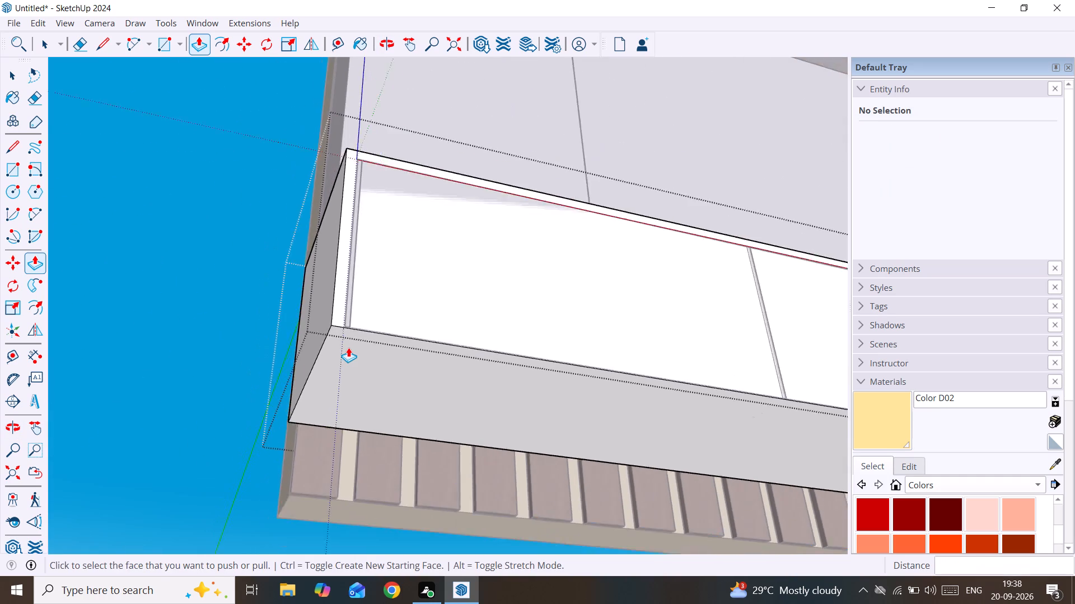
pyautogui.scroll(-15, 348, 347)
pyautogui.moveTo(657, 364); pyautogui.dragTo(498, 416, button='middle')
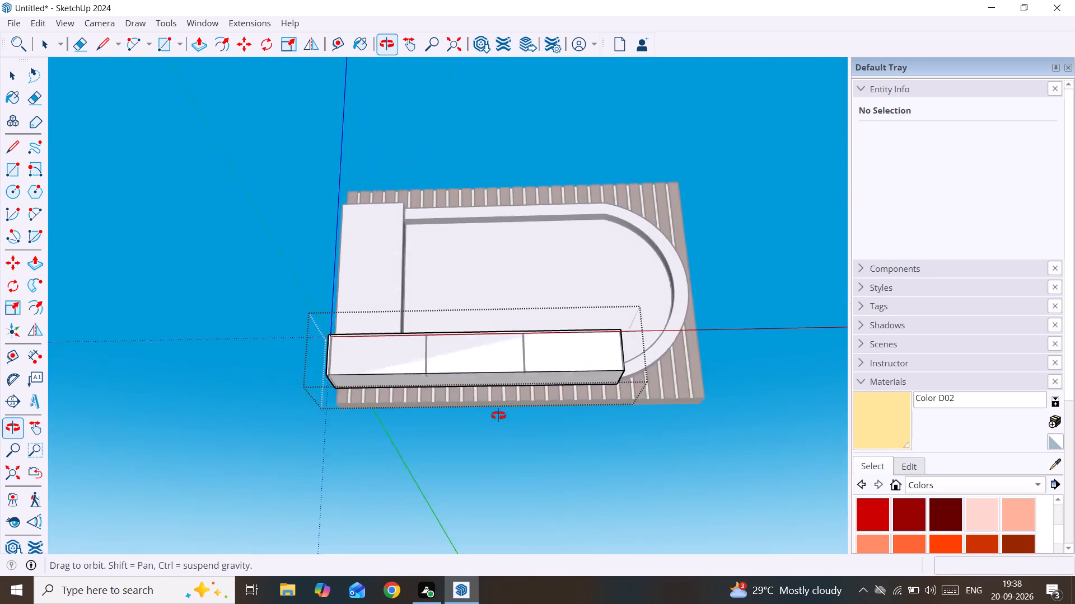
pyautogui.moveTo(498, 416); pyautogui.dragTo(265, 475, button='middle')
pyautogui.scroll(2, 550, 358)
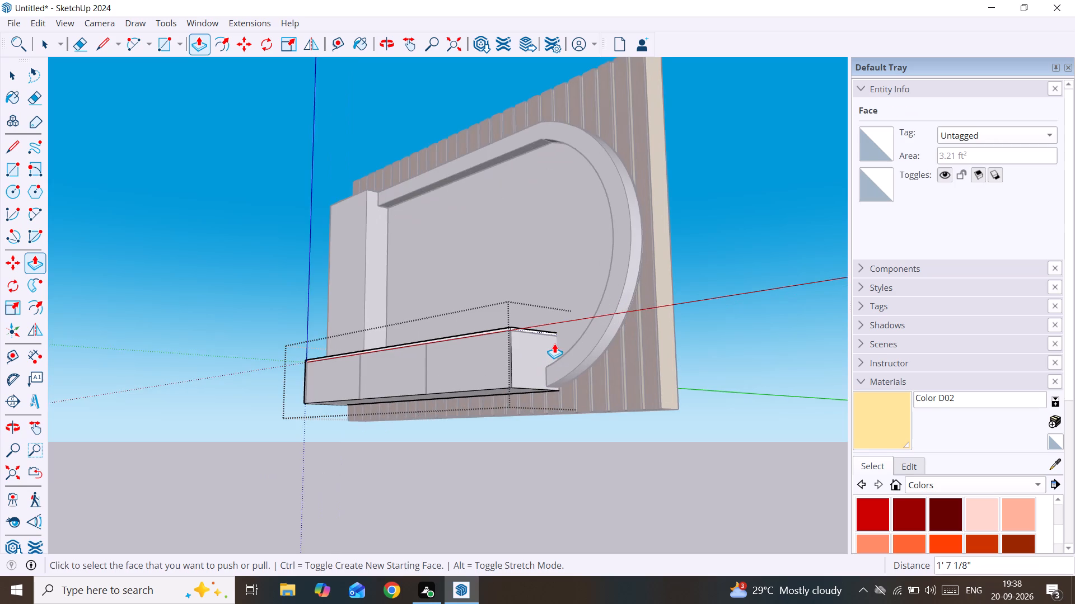
pyautogui.scroll(12, 554, 343)
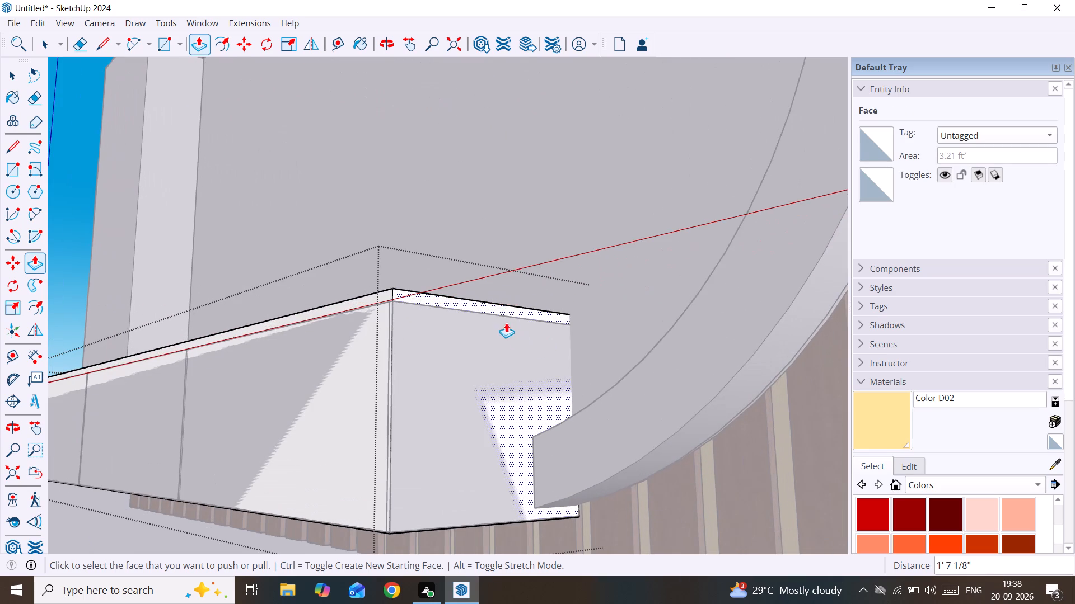
pyautogui.click(498, 303)
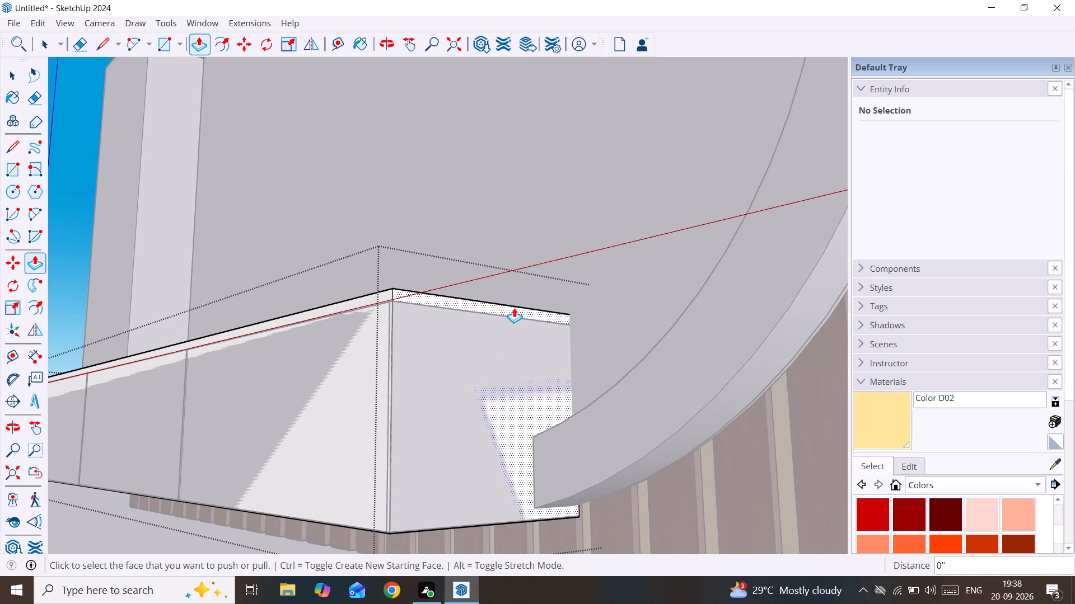
pyautogui.click(514, 304)
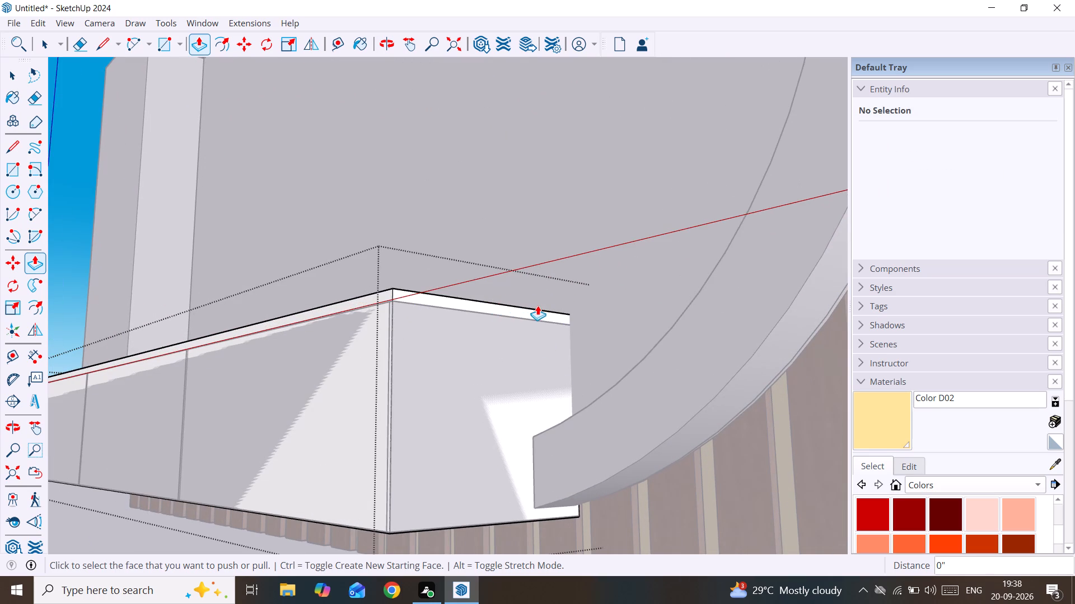
pyautogui.scroll(9, 514, 308)
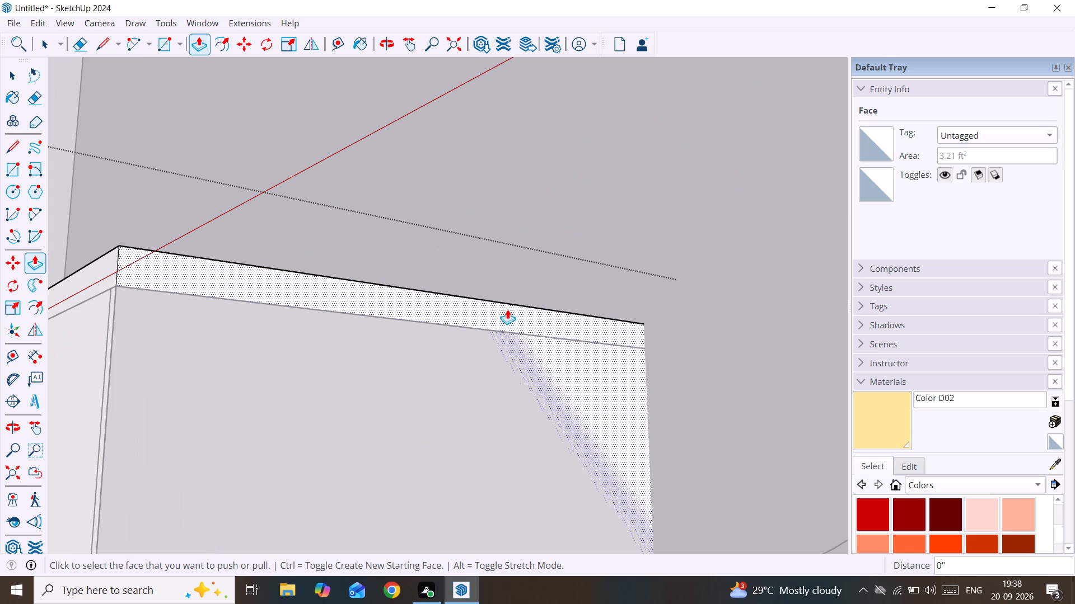
pyautogui.click(493, 313)
pyautogui.scroll(-4, 530, 315)
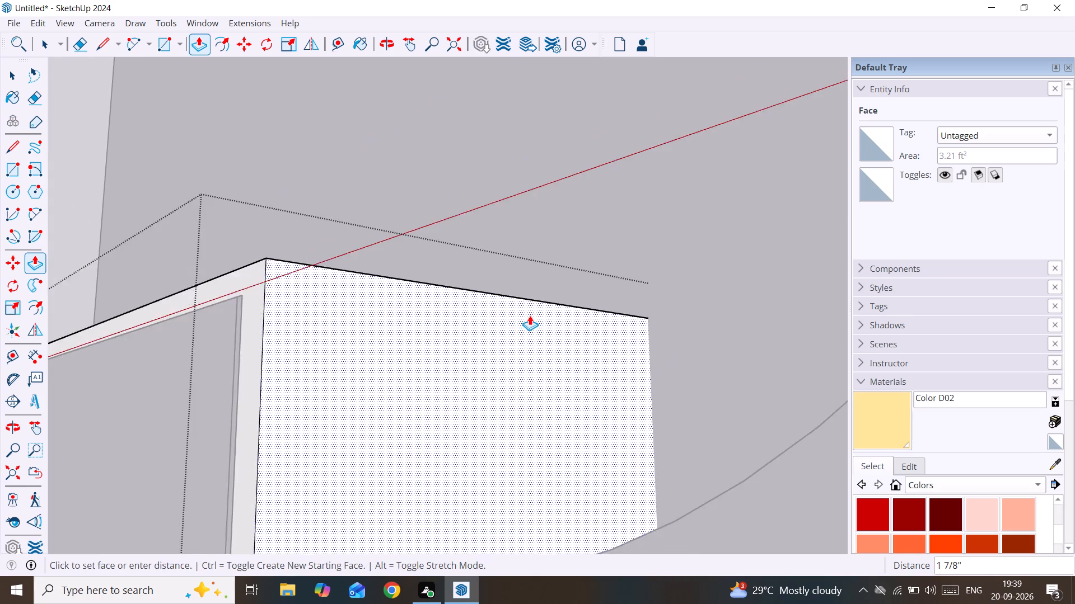
pyautogui.scroll(-7, 530, 315)
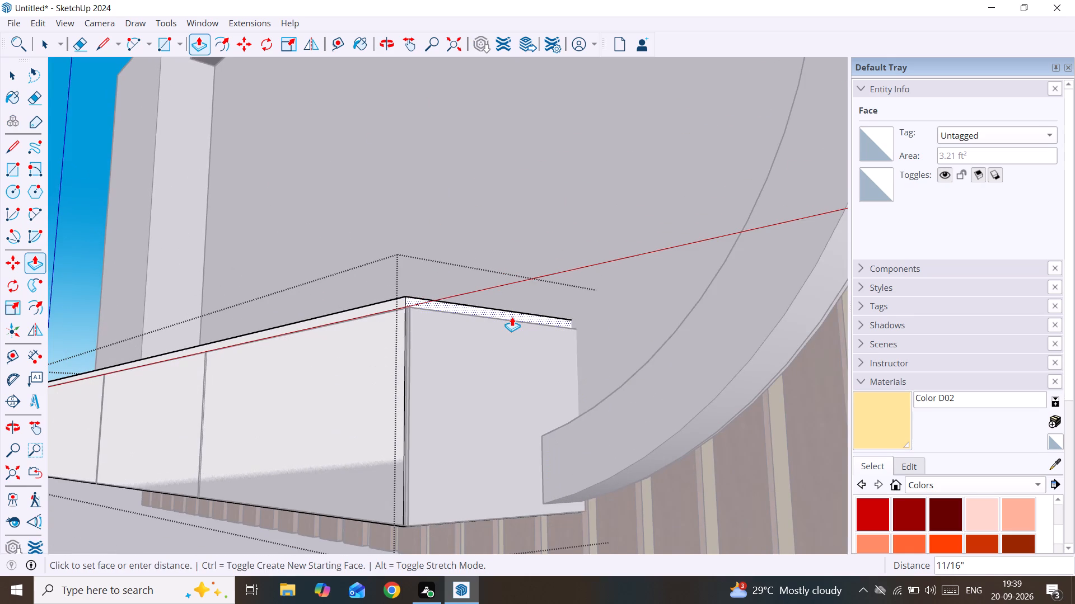
pyautogui.click(521, 317)
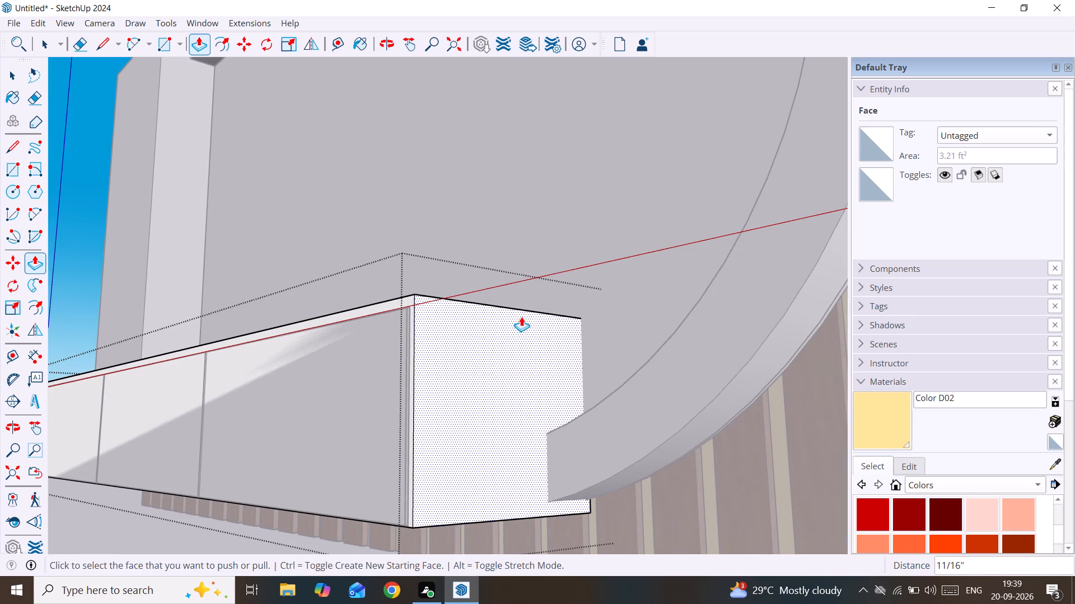
# Push/pull the outer casing's underside about 1/8" so it is flush with the bottom box's underside, and close the group.
pyautogui.scroll(-8, 520, 372)
pyautogui.moveTo(520, 390); pyautogui.dragTo(700, 217, button='middle')
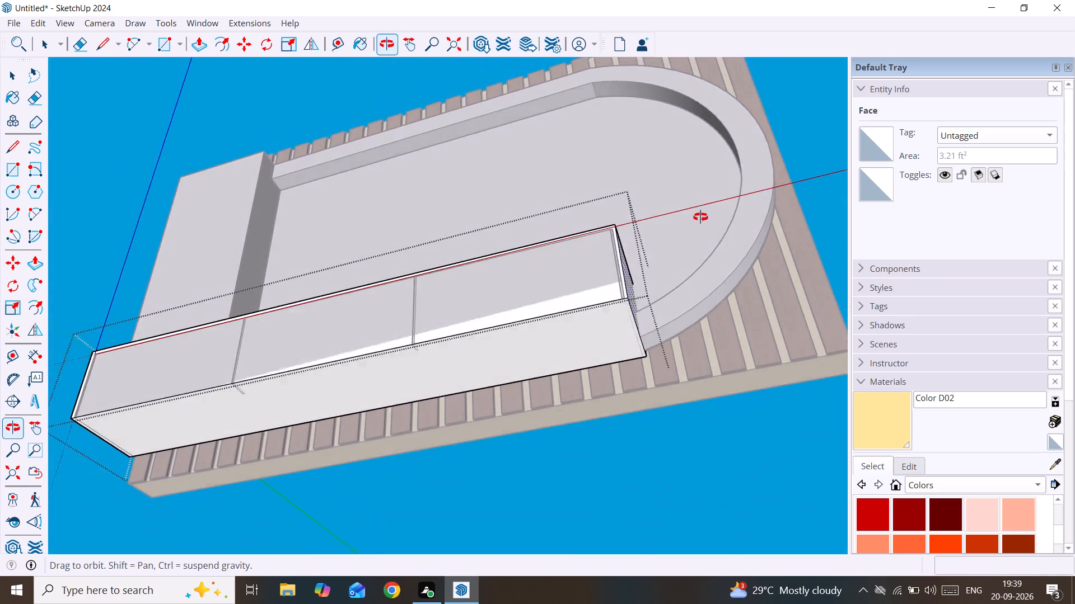
pyautogui.moveTo(700, 217); pyautogui.dragTo(717, 196, button='middle')
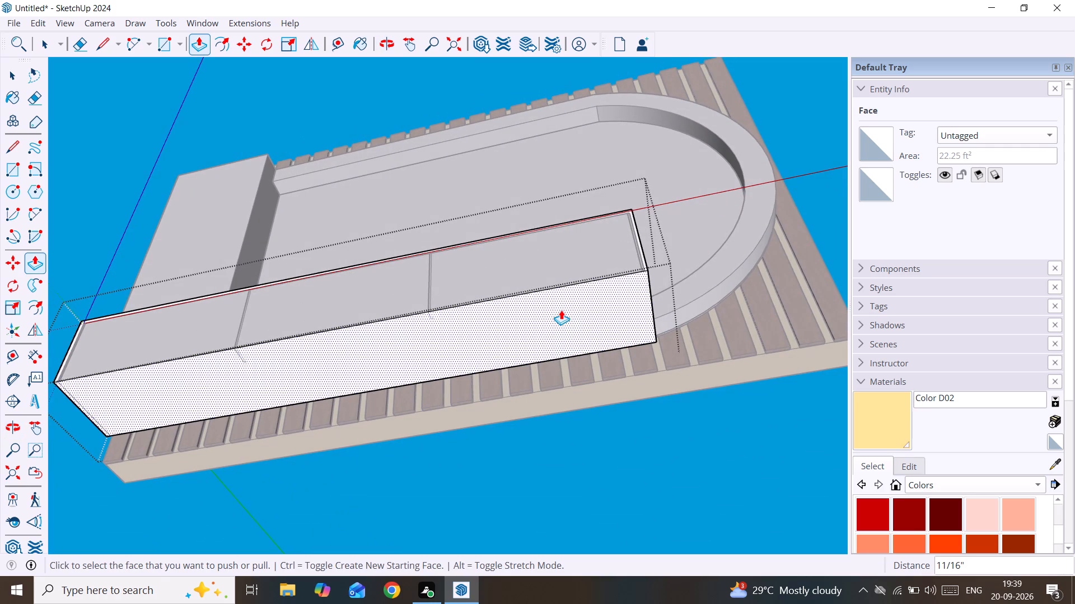
pyautogui.click(561, 311)
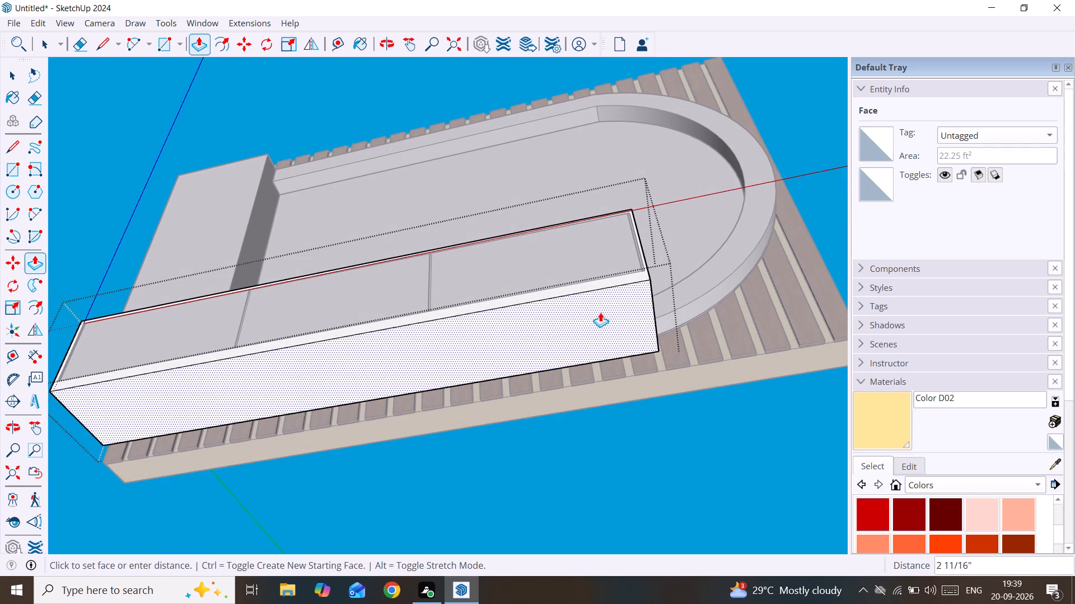
pyautogui.moveTo(606, 308); pyautogui.dragTo(651, 367, button='middle')
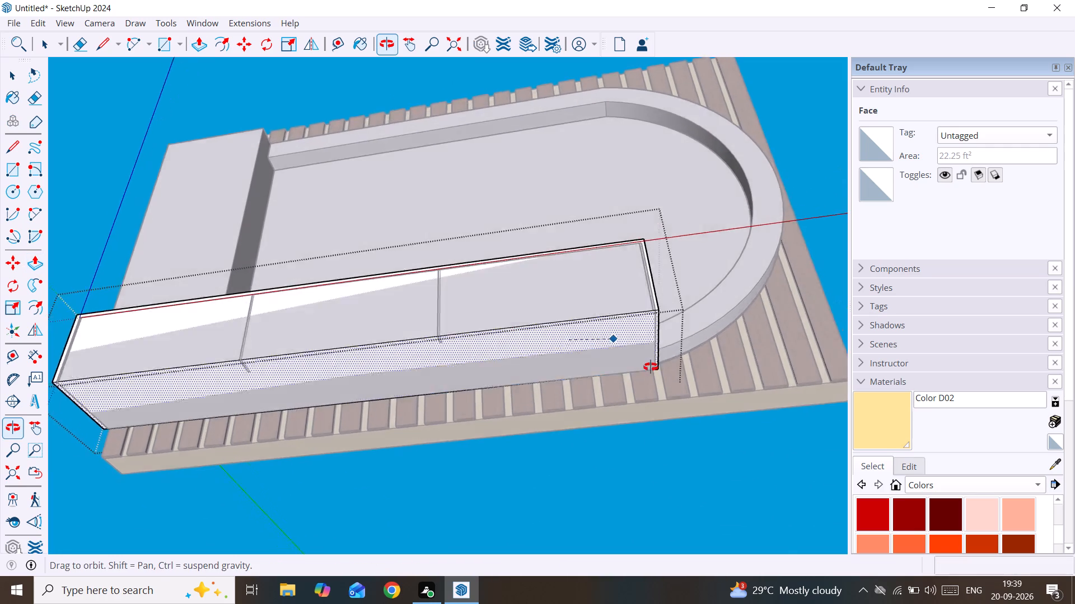
pyautogui.moveTo(651, 367); pyautogui.dragTo(792, 414, button='middle')
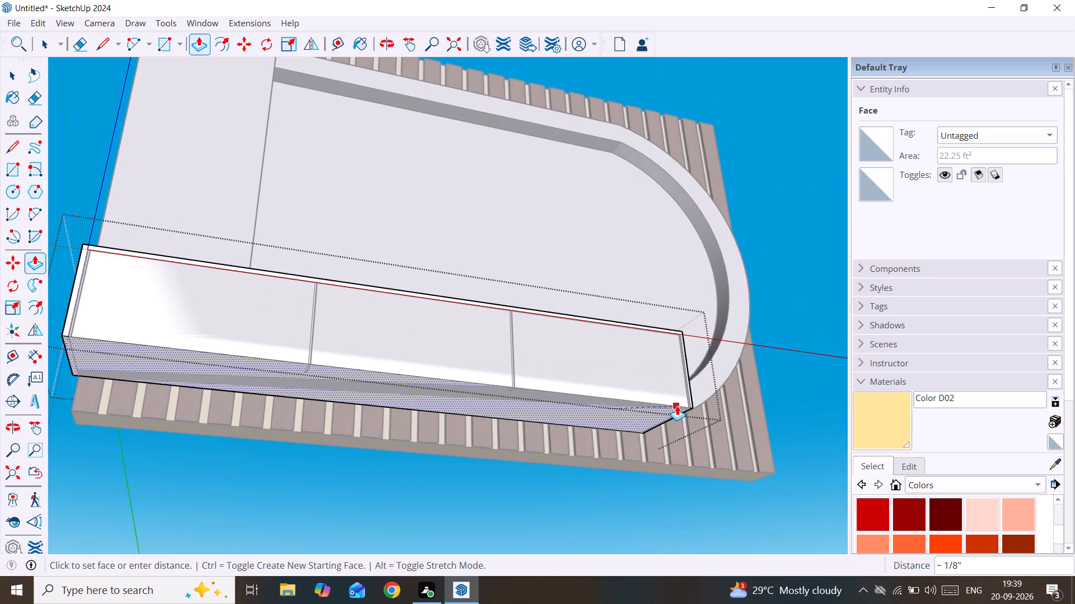
pyautogui.scroll(2, 663, 432)
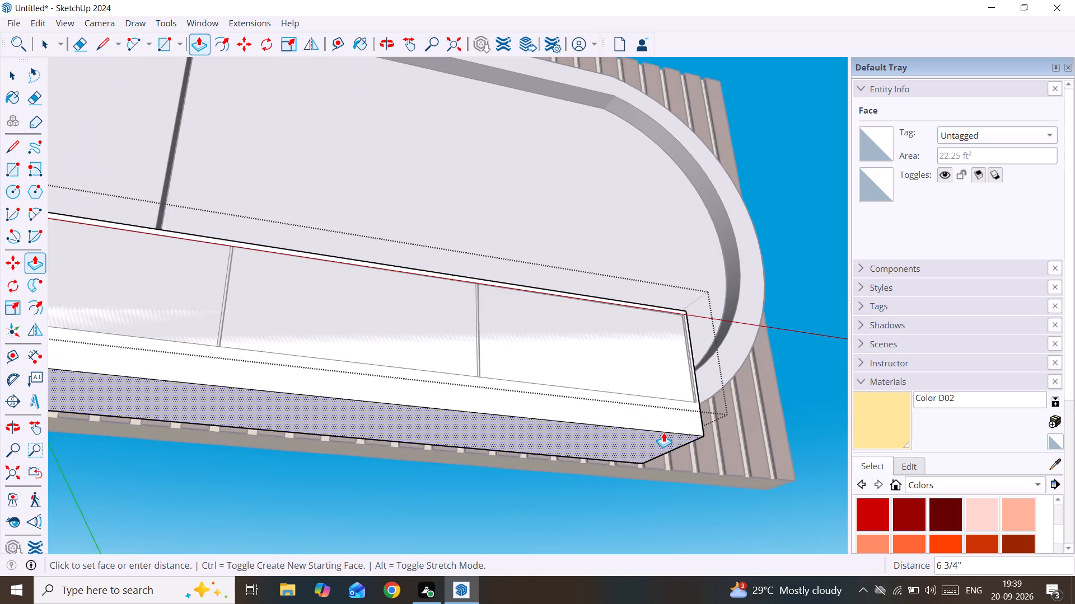
pyautogui.scroll(6, 663, 432)
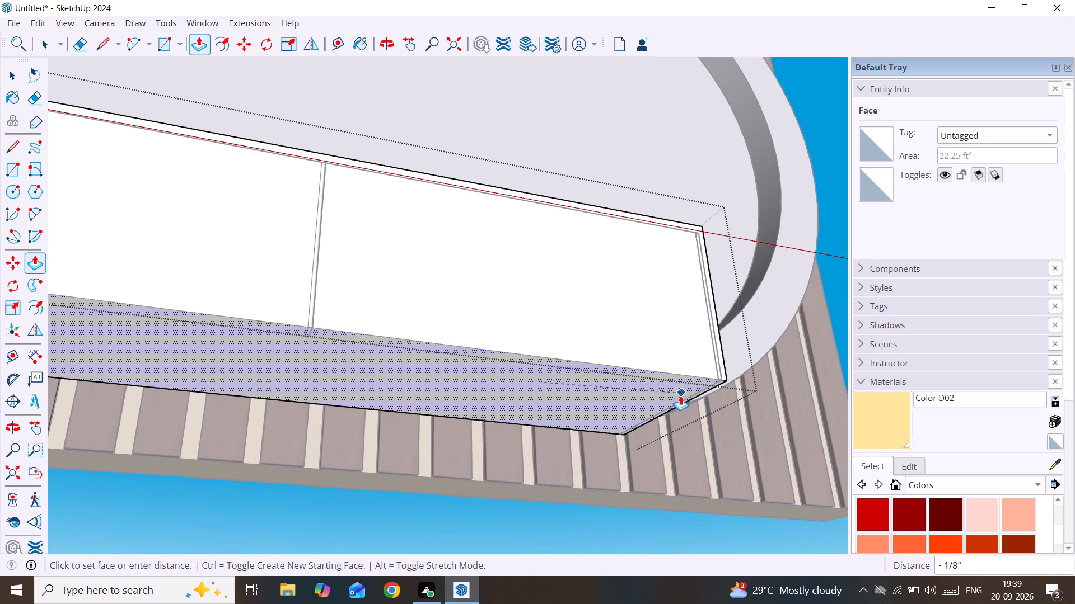
pyautogui.scroll(6, 659, 412)
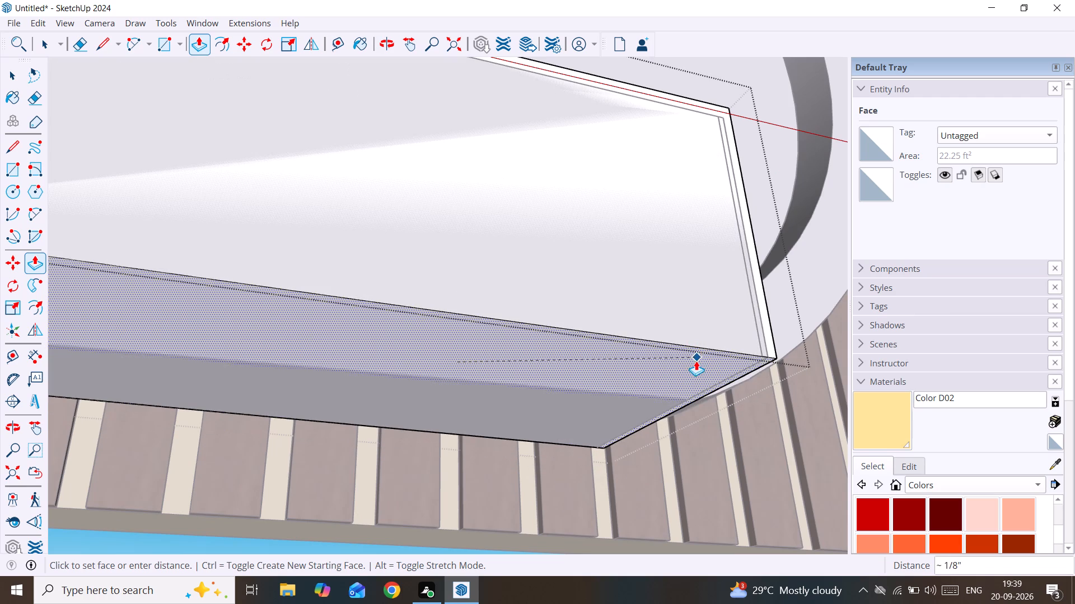
pyautogui.scroll(2, 665, 394)
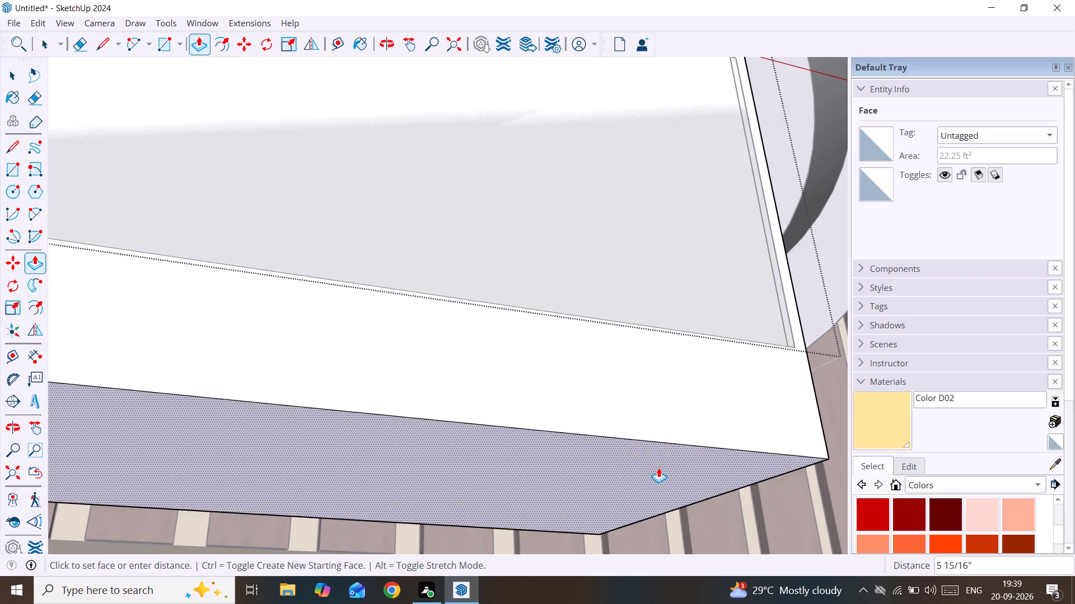
pyautogui.scroll(4, 694, 387)
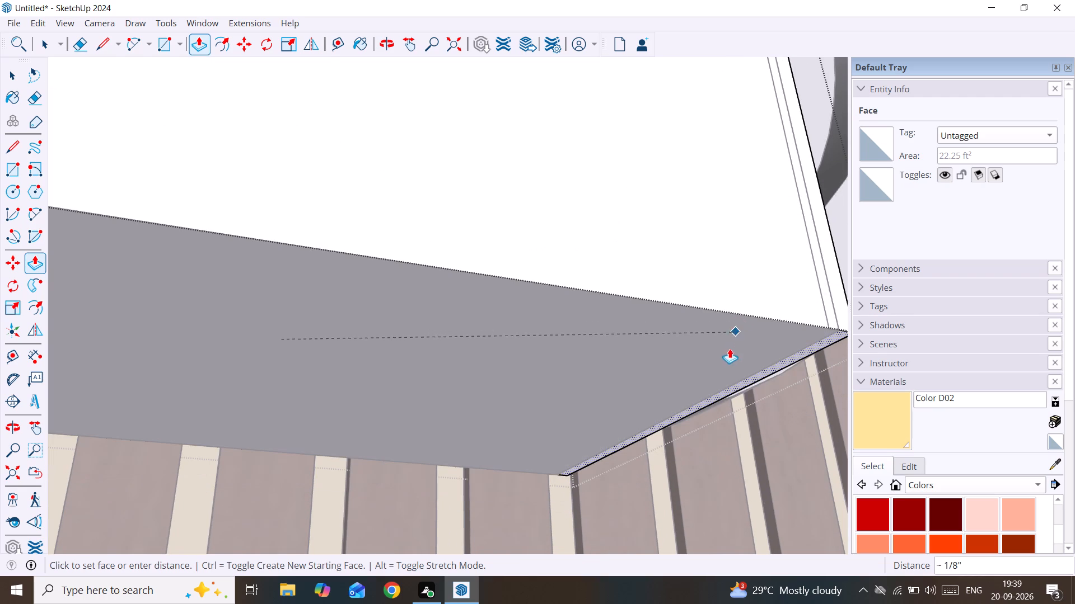
pyautogui.scroll(-5, 609, 361)
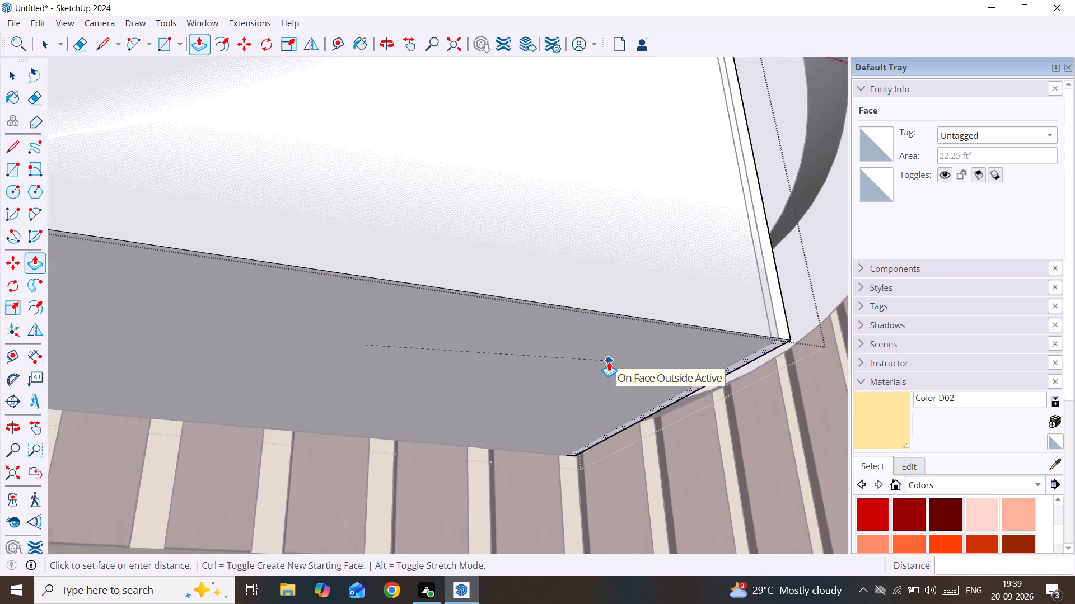
pyautogui.scroll(-18, 609, 361)
pyautogui.scroll(-4, 620, 354)
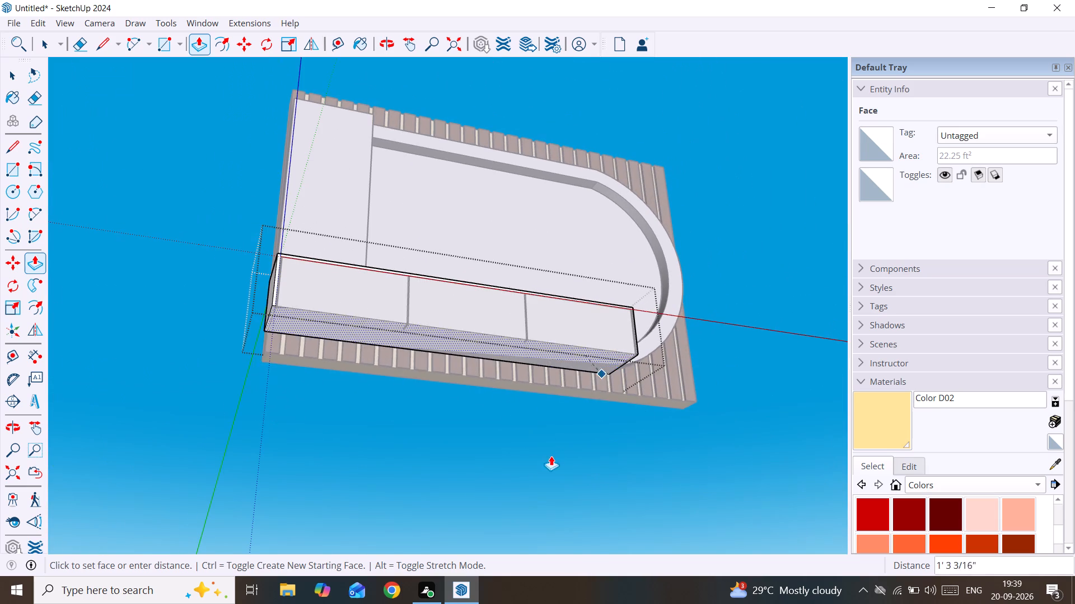
pyautogui.scroll(2, 566, 407)
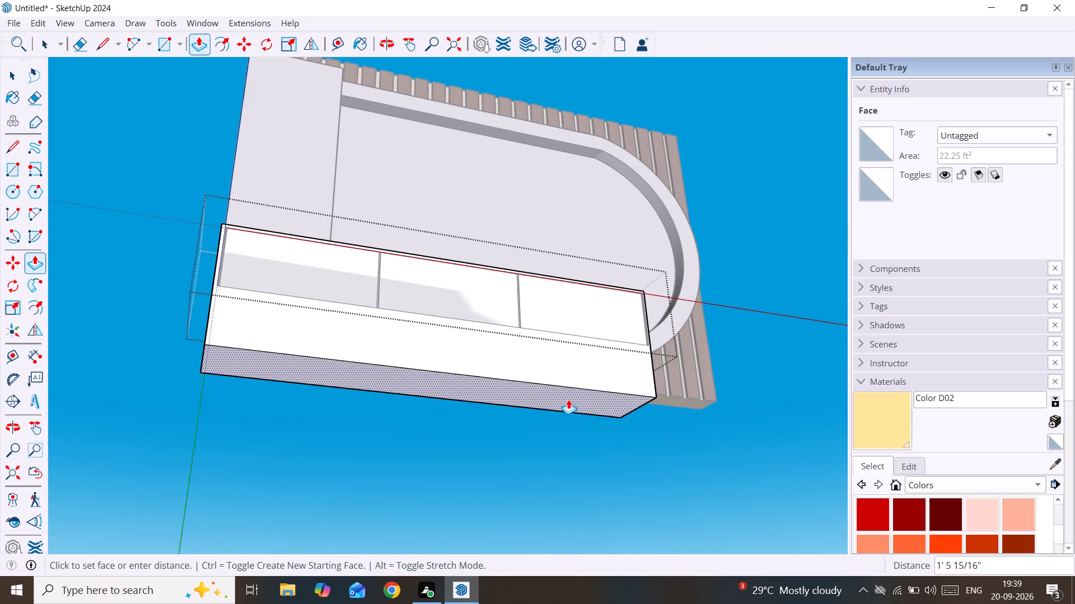
pyautogui.scroll(6, 568, 399)
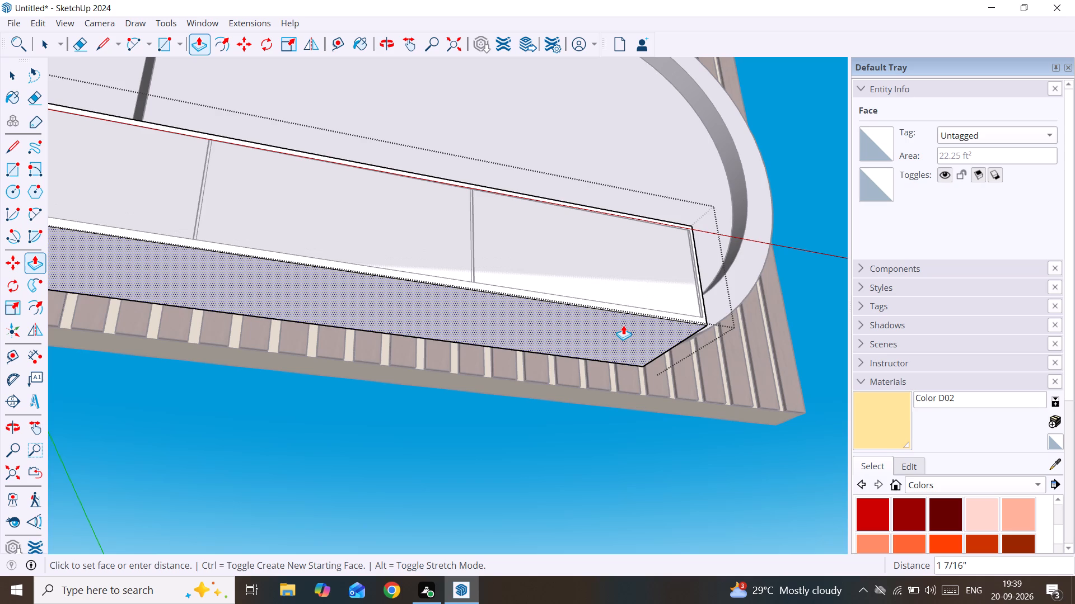
pyautogui.click(624, 324)
pyautogui.scroll(-4, 623, 334)
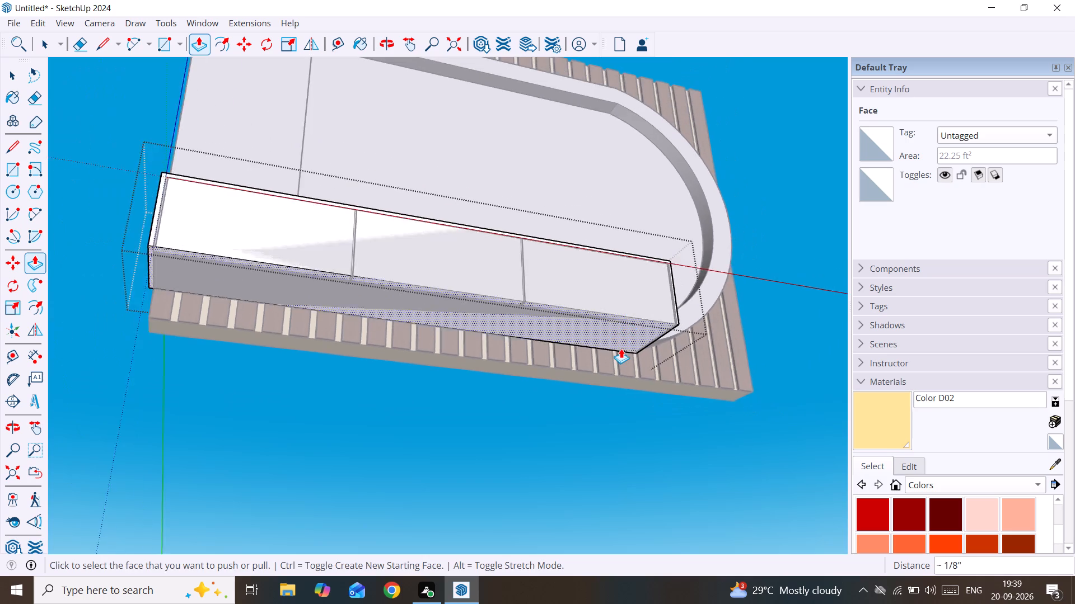
pyautogui.scroll(-4, 620, 350)
pyautogui.press('space')
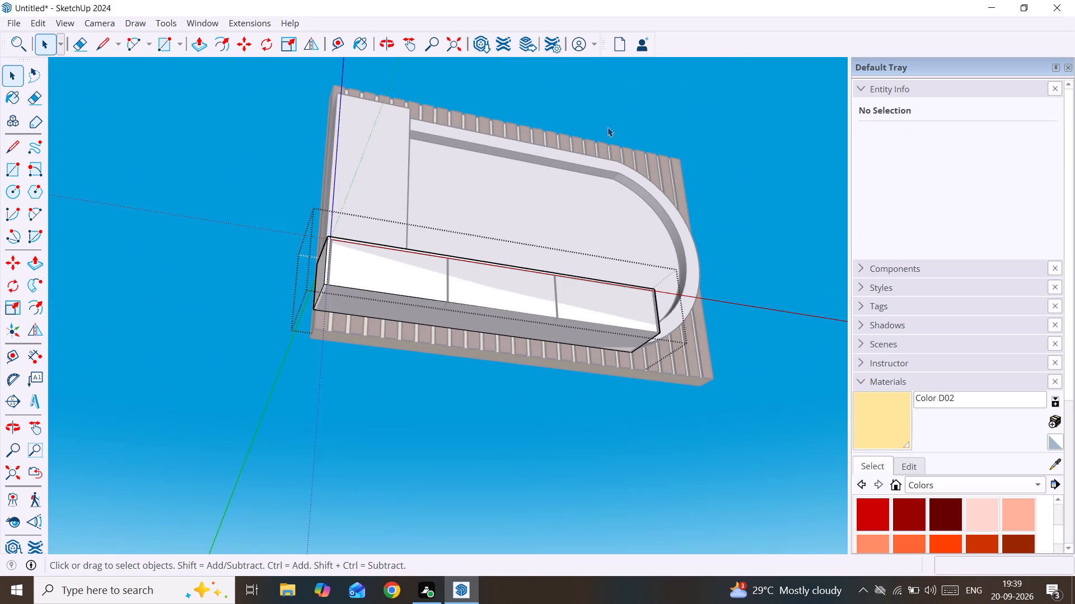
pyautogui.click(672, 215)
# Examine the wall panel, bottom box and casing from the front, from the side and from underneath.
pyautogui.moveTo(592, 348); pyautogui.dragTo(515, 475, button='middle')
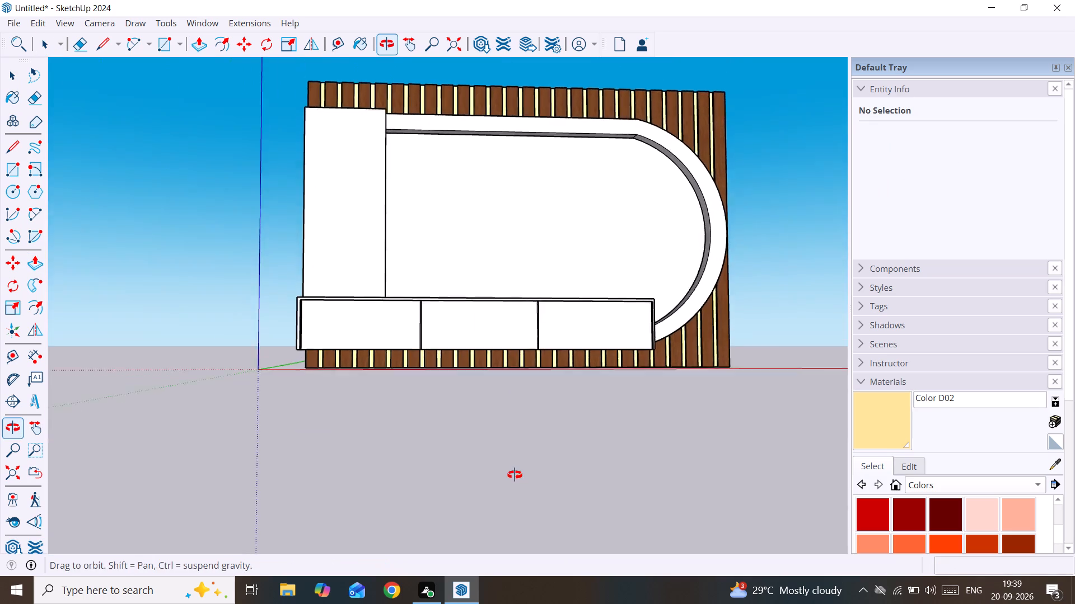
pyautogui.moveTo(515, 475); pyautogui.dragTo(699, 258, button='middle')
pyautogui.scroll(2, 537, 347)
pyautogui.moveTo(537, 347); pyautogui.dragTo(488, 397, button='middle')
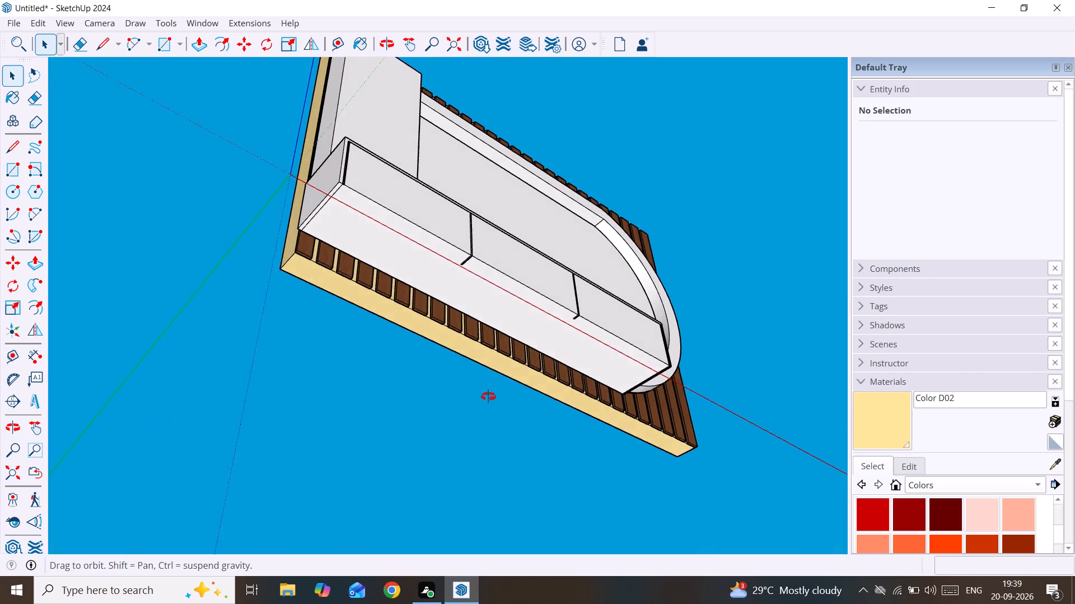
pyautogui.moveTo(488, 397); pyautogui.dragTo(286, 582, button='middle')
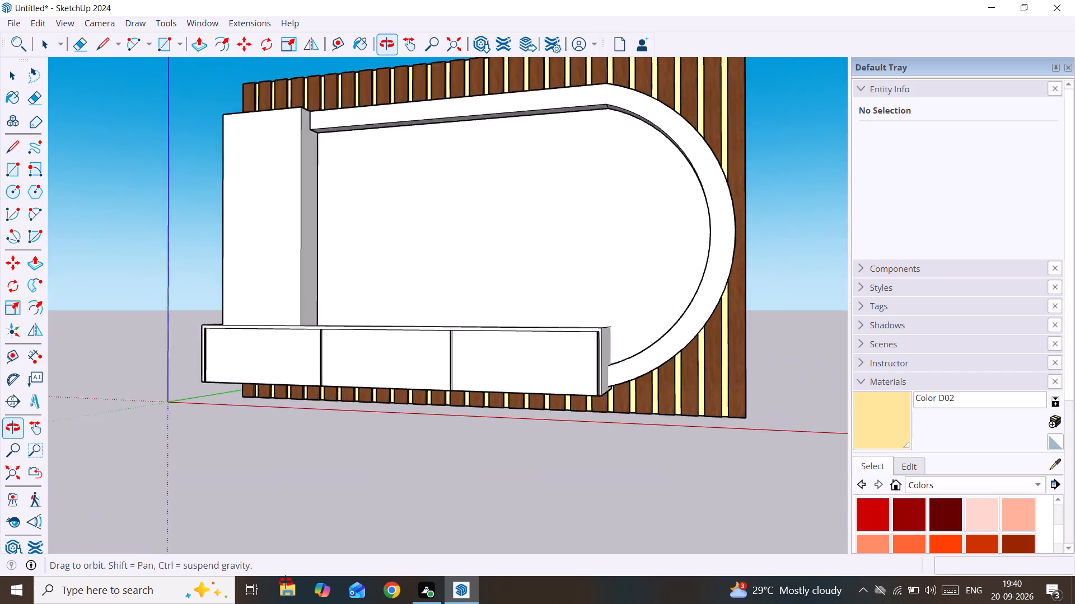
pyautogui.moveTo(286, 582); pyautogui.dragTo(396, 603, button='middle')
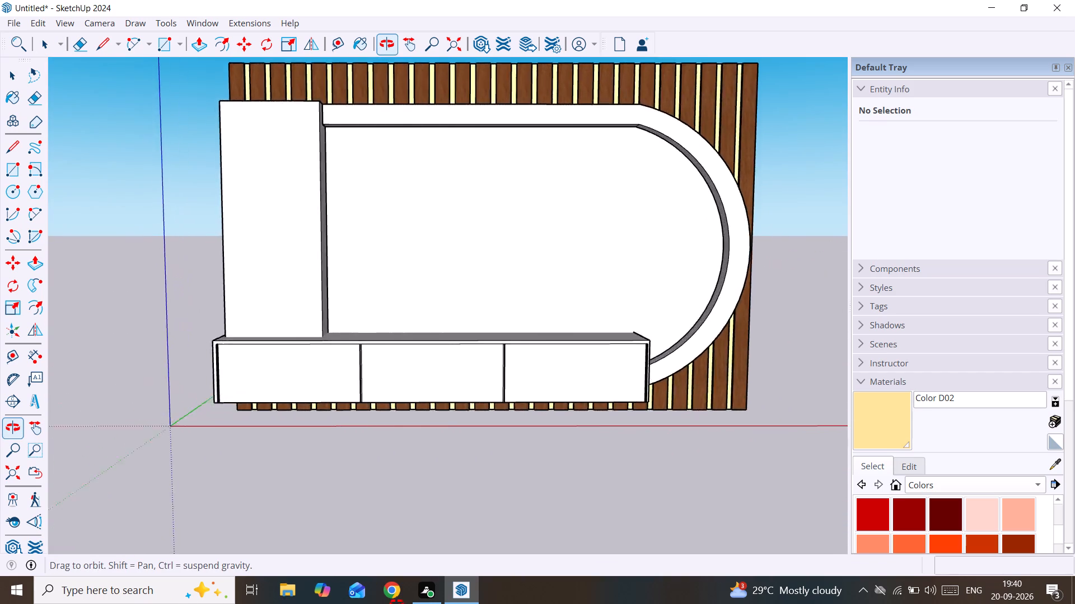
pyautogui.moveTo(396, 603); pyautogui.dragTo(525, 603, button='middle')
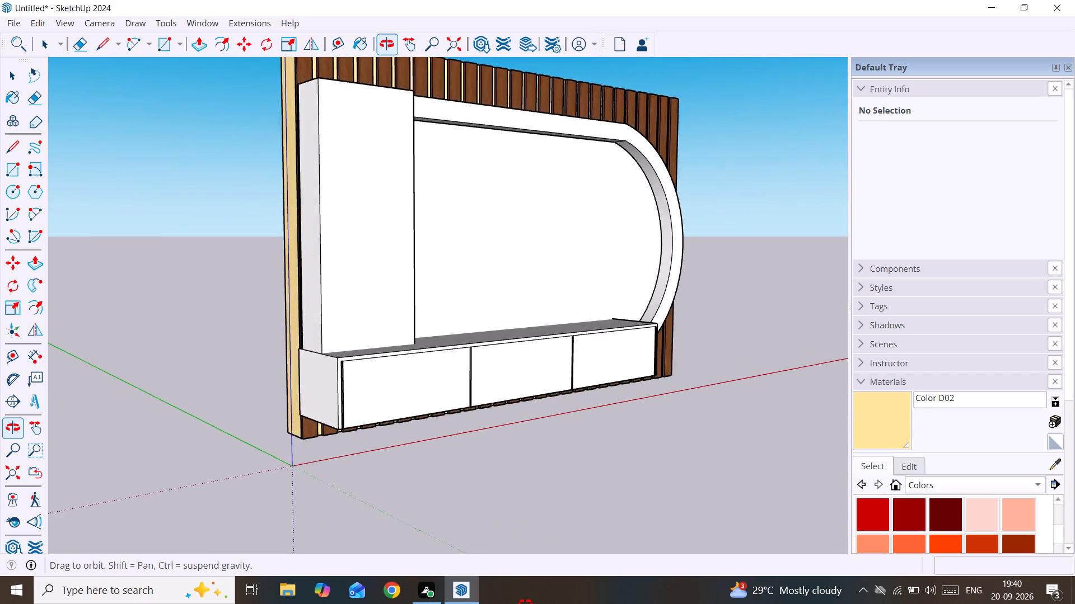
pyautogui.moveTo(525, 603); pyautogui.dragTo(434, 289, button='middle')
pyautogui.click(443, 259)
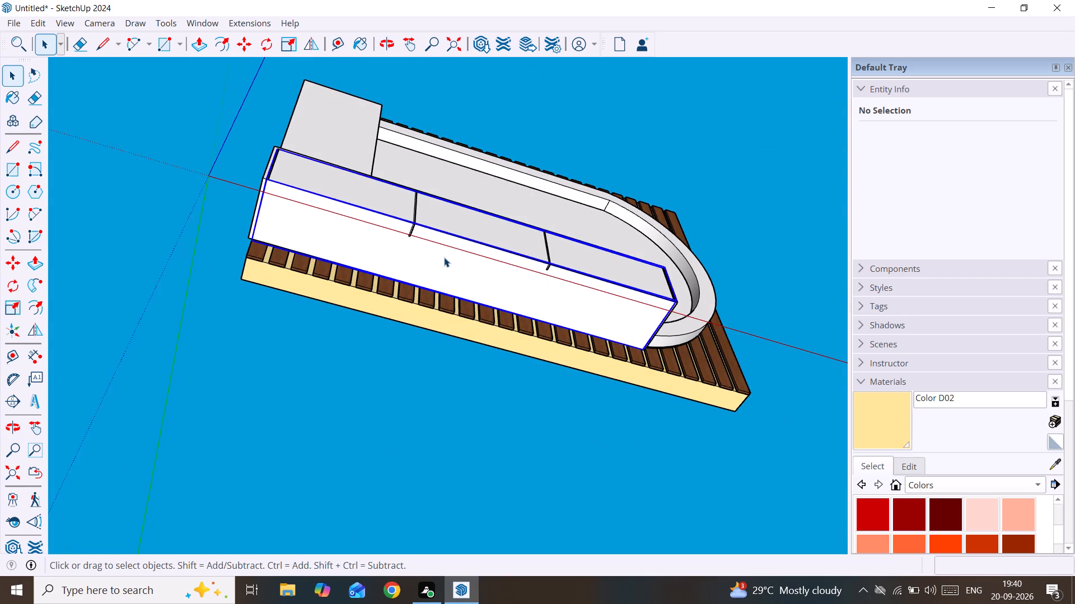
pyautogui.moveTo(467, 240); pyautogui.dragTo(459, 587, button='middle')
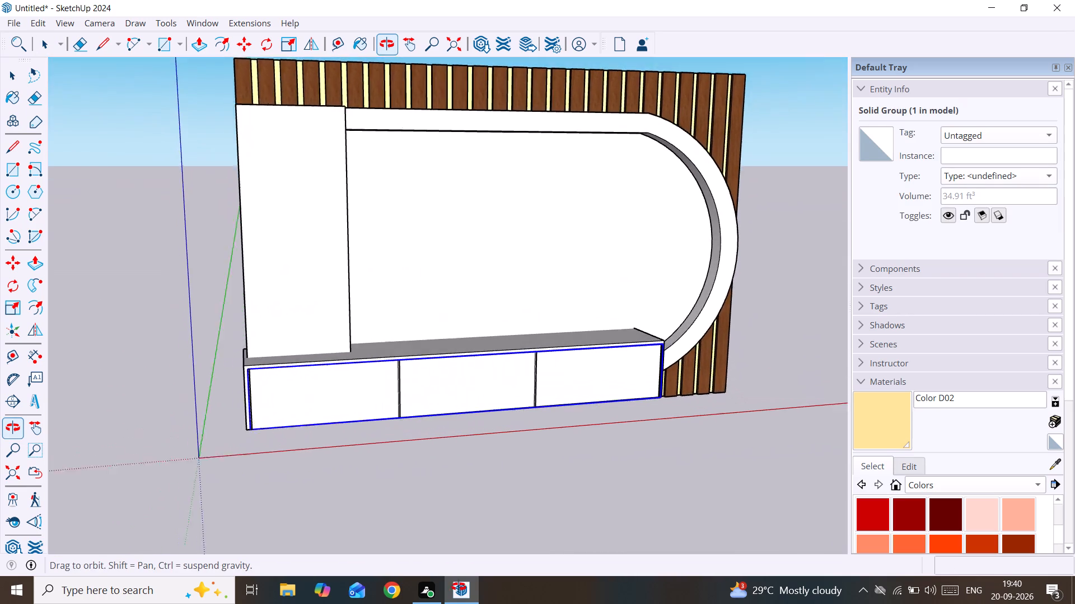
pyautogui.moveTo(459, 587); pyautogui.dragTo(640, 298, button='middle')
pyautogui.scroll(1, 639, 298)
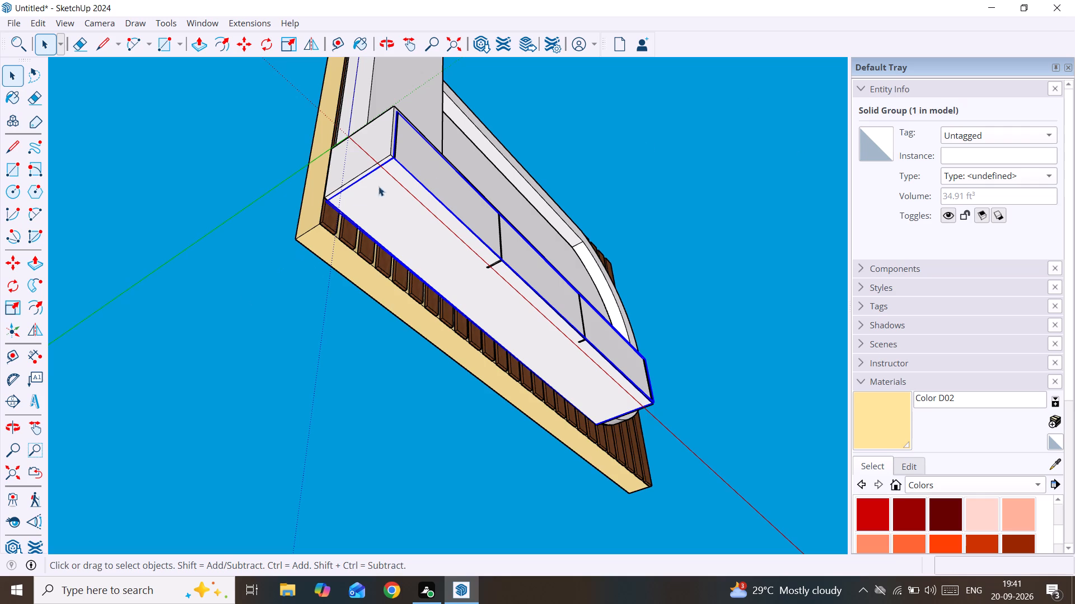
pyautogui.click(619, 158)
# Open the outer casing's group for editing at the underside of its end nearest the projecting block.
pyautogui.scroll(2, 391, 253)
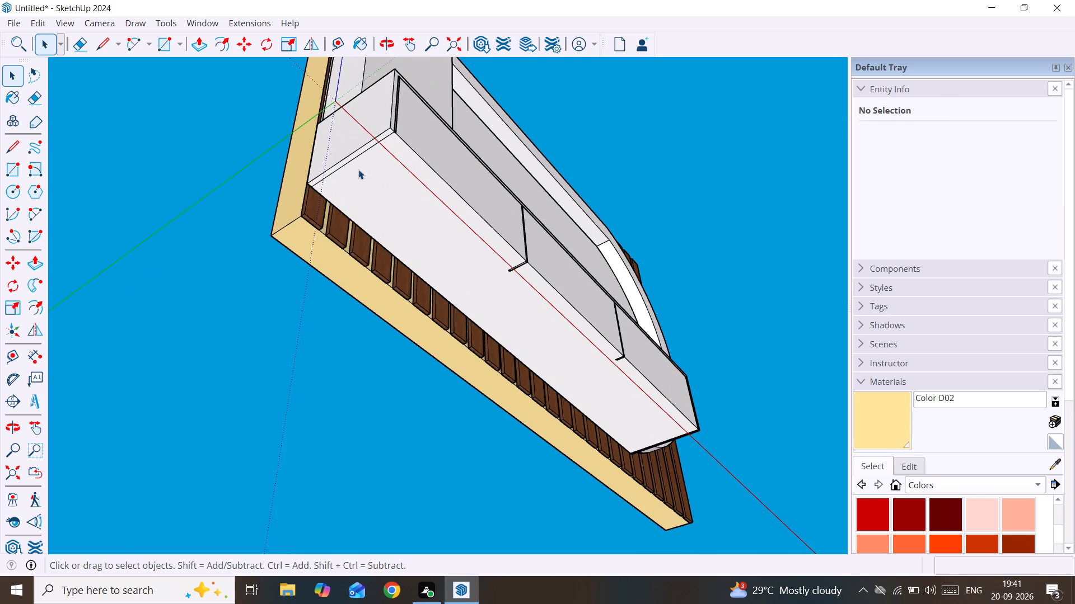
pyautogui.scroll(1, 358, 169)
pyautogui.moveTo(358, 169); pyautogui.dragTo(488, 167, button='middle')
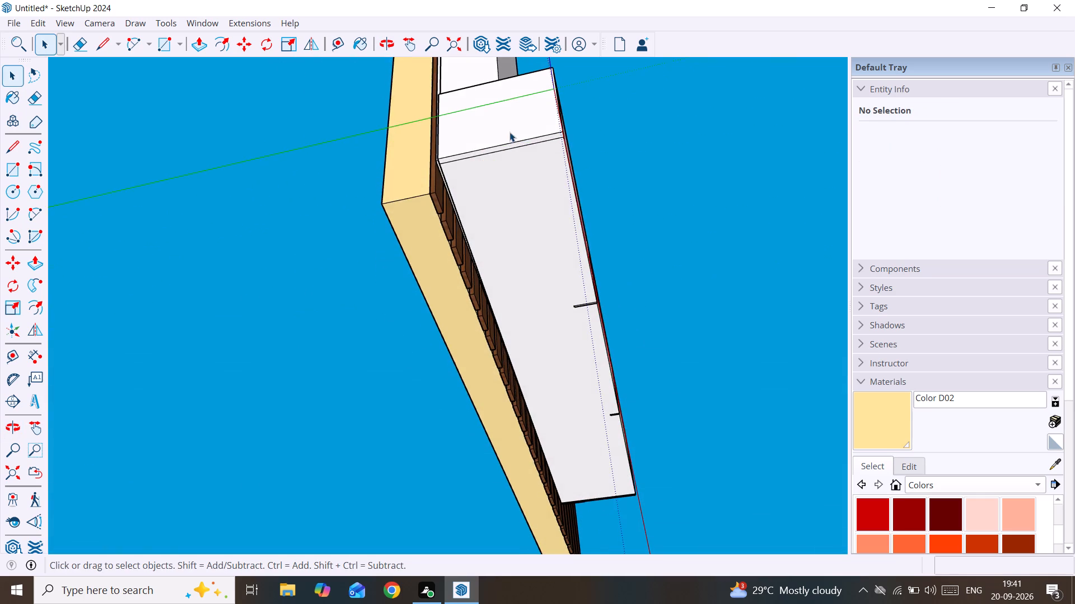
pyautogui.doubleClick(511, 128)
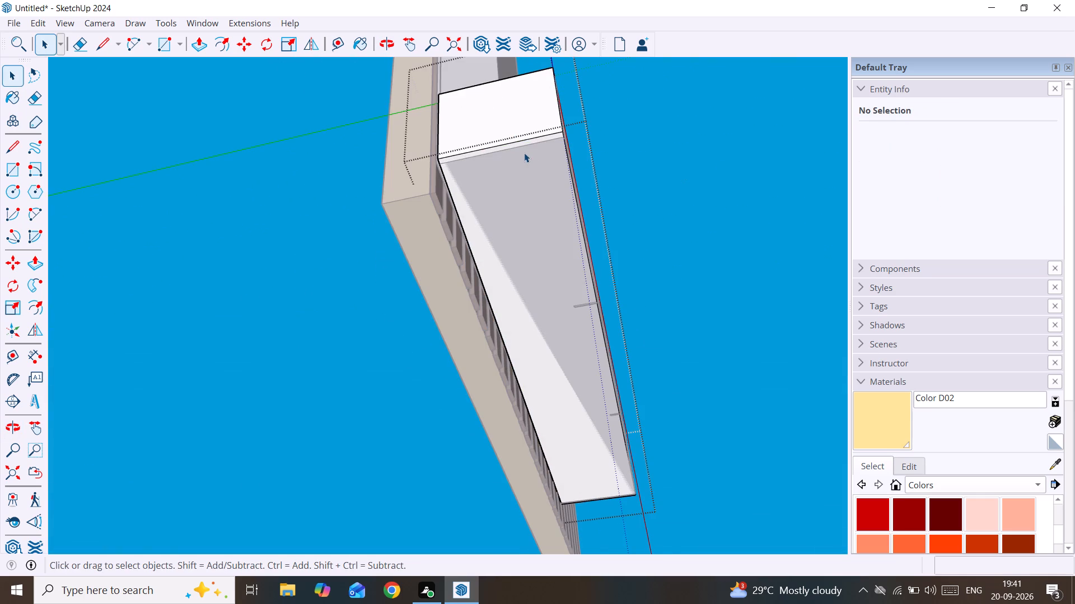
pyautogui.scroll(11, 524, 152)
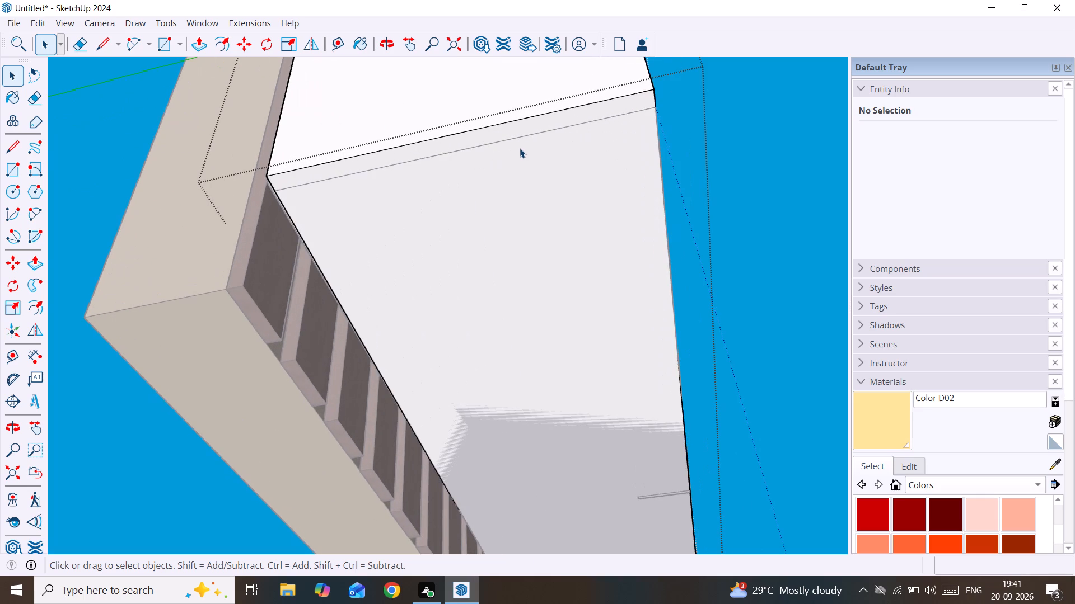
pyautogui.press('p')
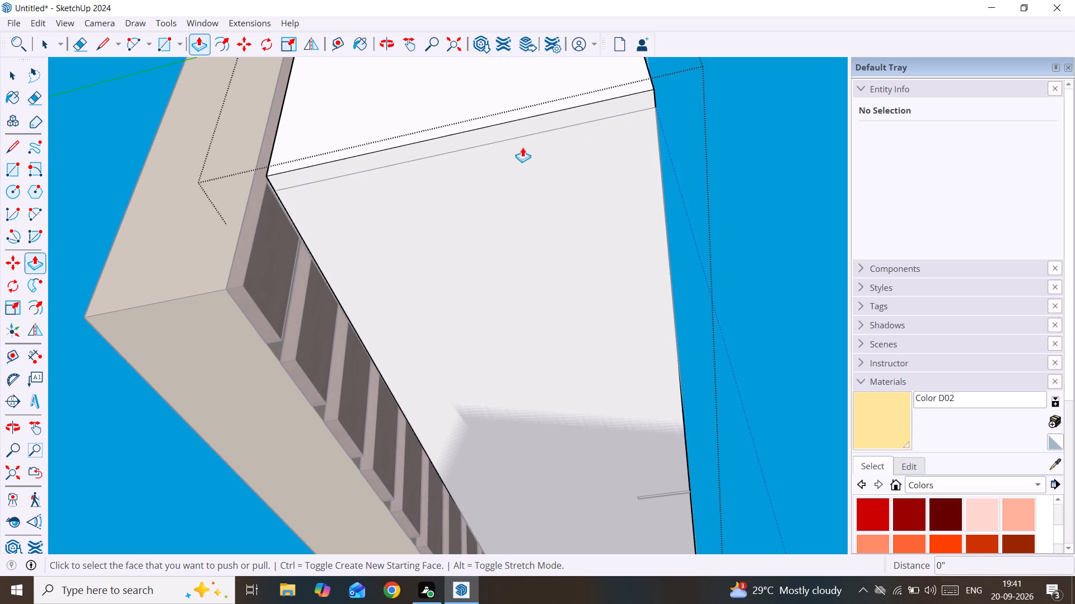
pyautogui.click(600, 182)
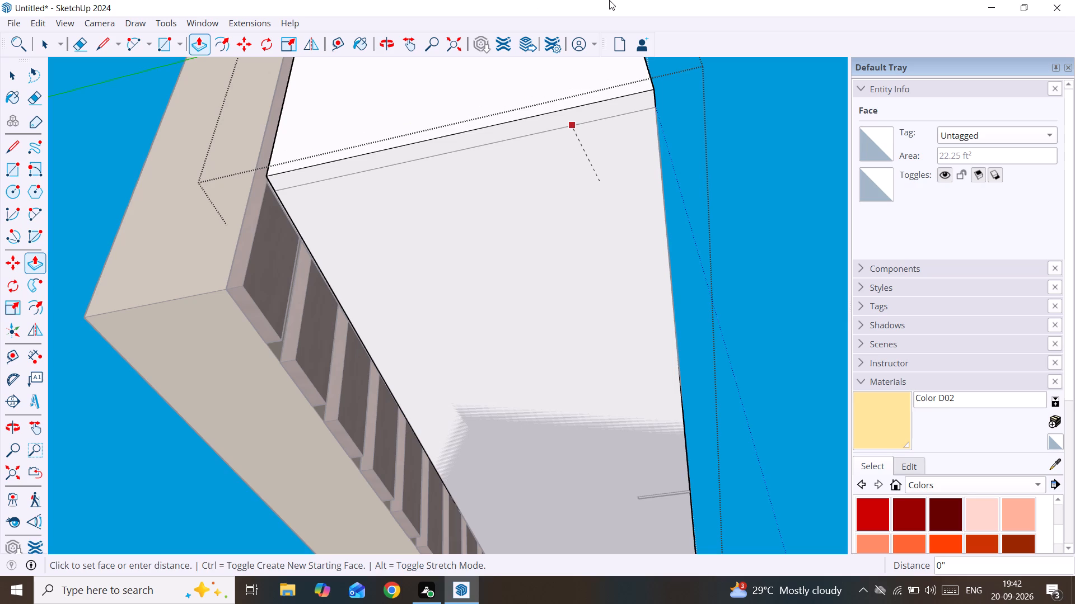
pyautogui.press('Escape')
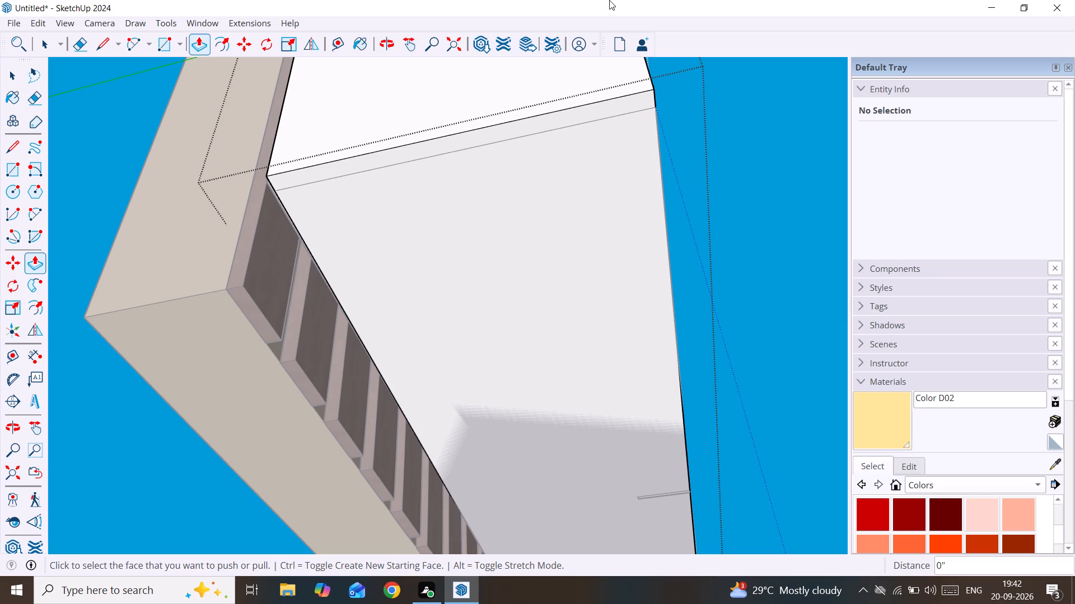
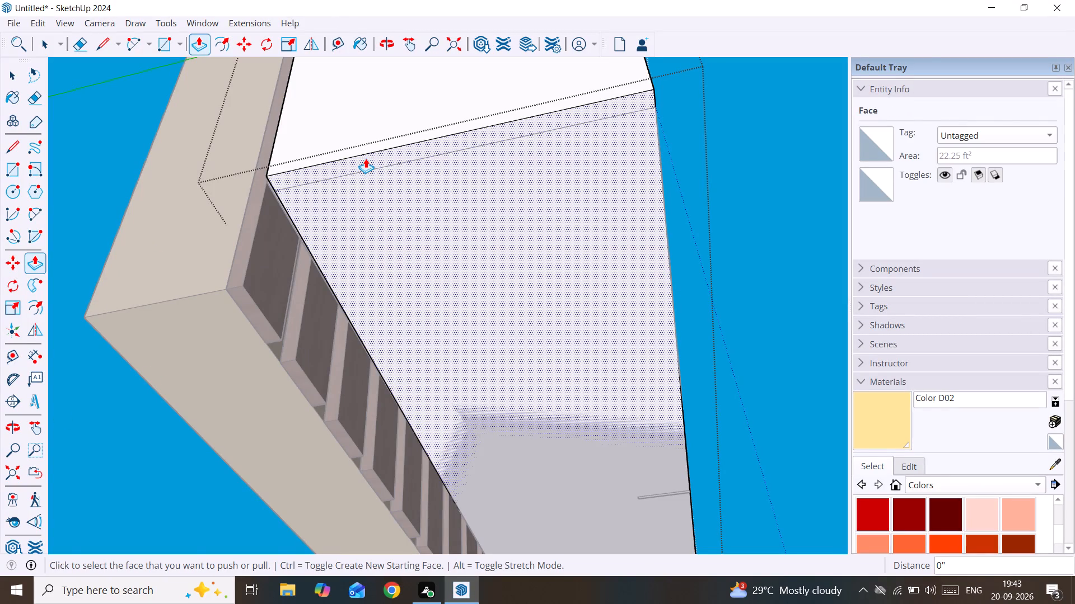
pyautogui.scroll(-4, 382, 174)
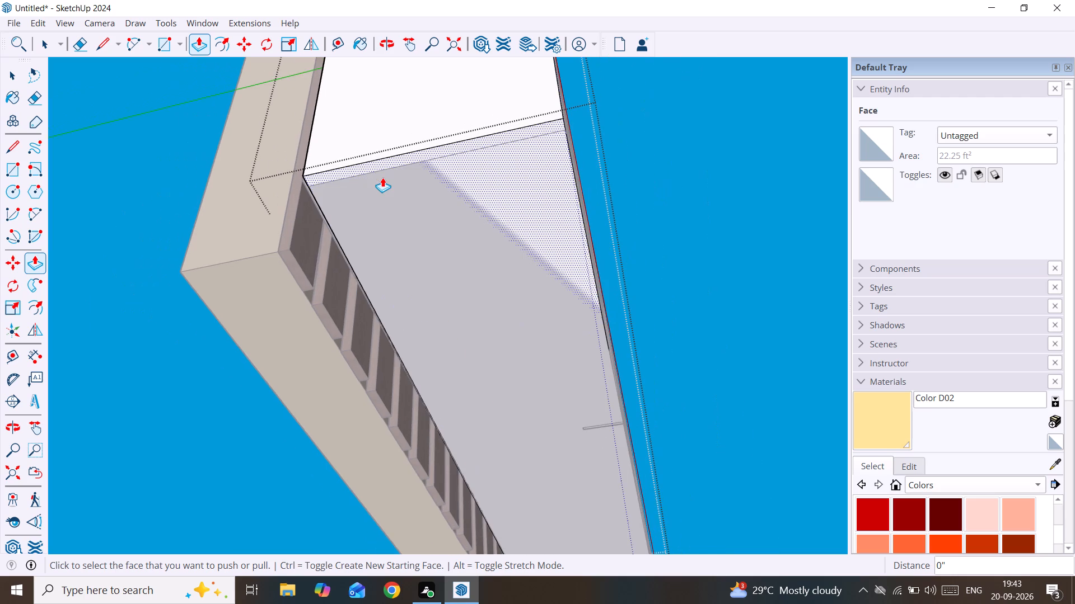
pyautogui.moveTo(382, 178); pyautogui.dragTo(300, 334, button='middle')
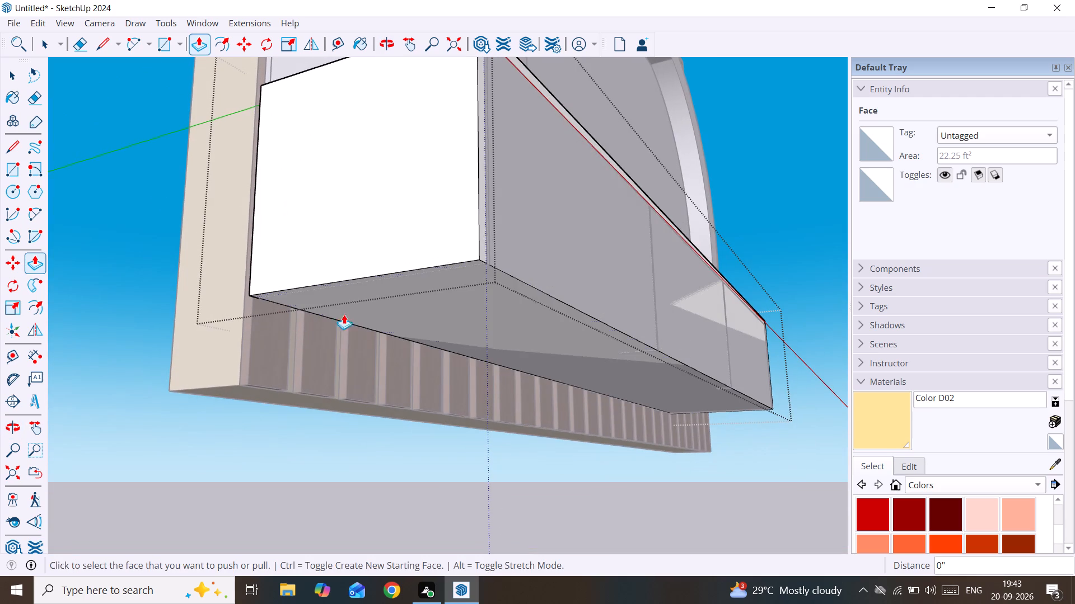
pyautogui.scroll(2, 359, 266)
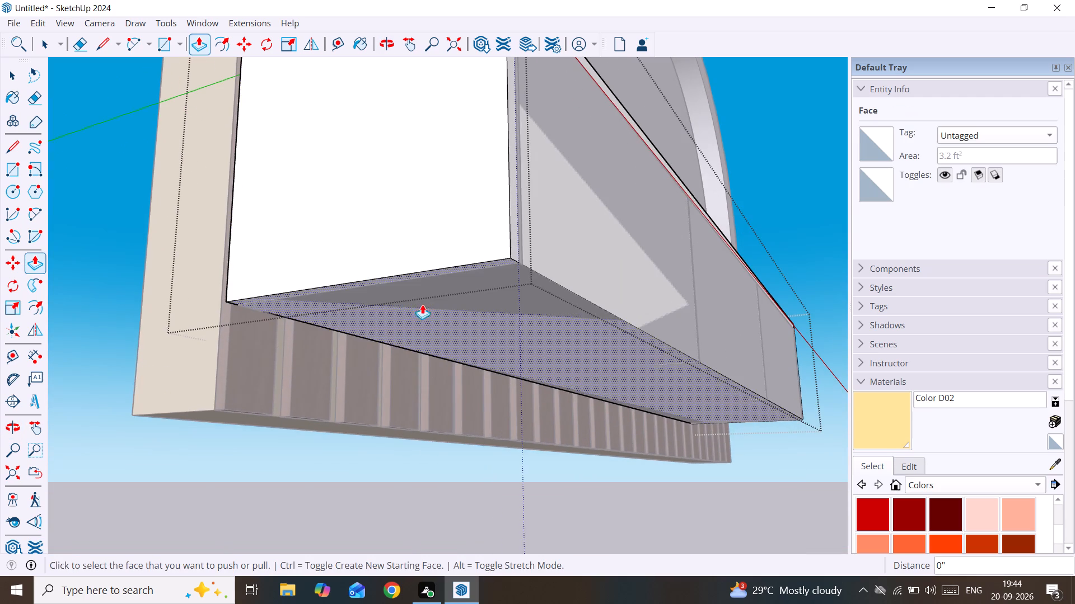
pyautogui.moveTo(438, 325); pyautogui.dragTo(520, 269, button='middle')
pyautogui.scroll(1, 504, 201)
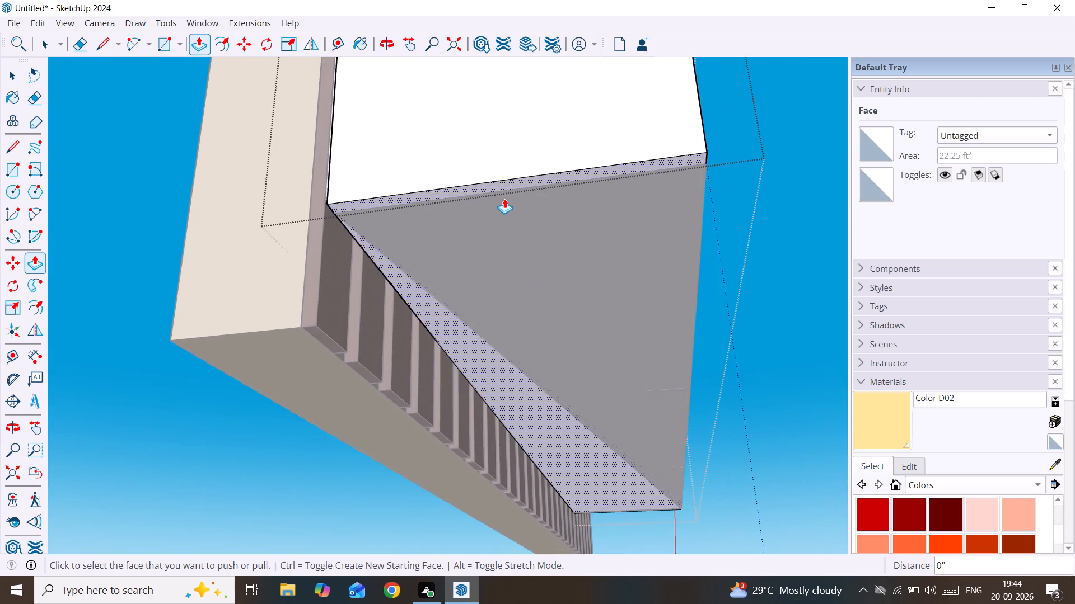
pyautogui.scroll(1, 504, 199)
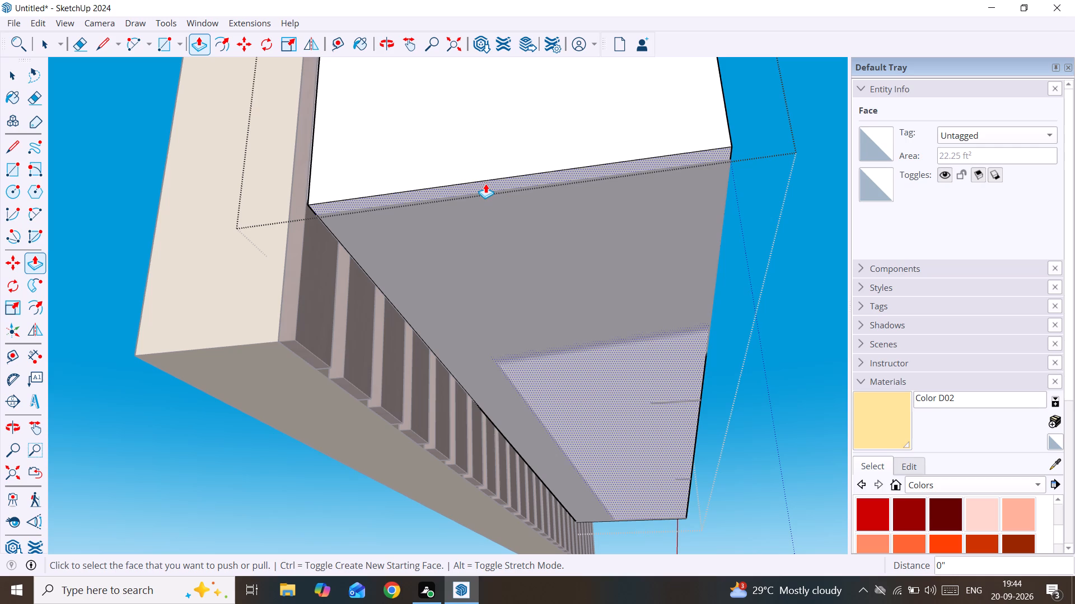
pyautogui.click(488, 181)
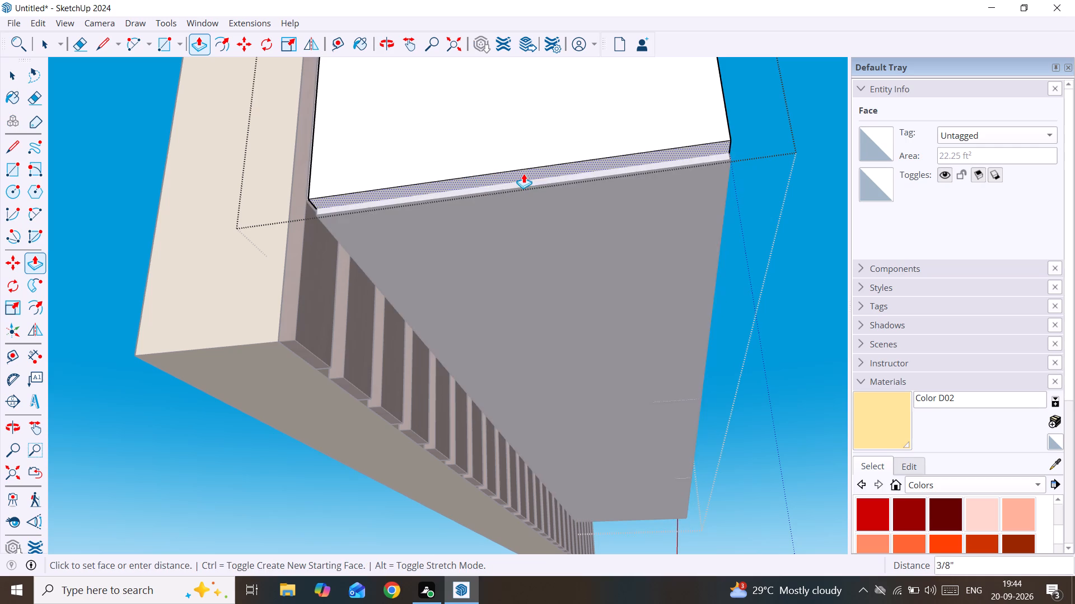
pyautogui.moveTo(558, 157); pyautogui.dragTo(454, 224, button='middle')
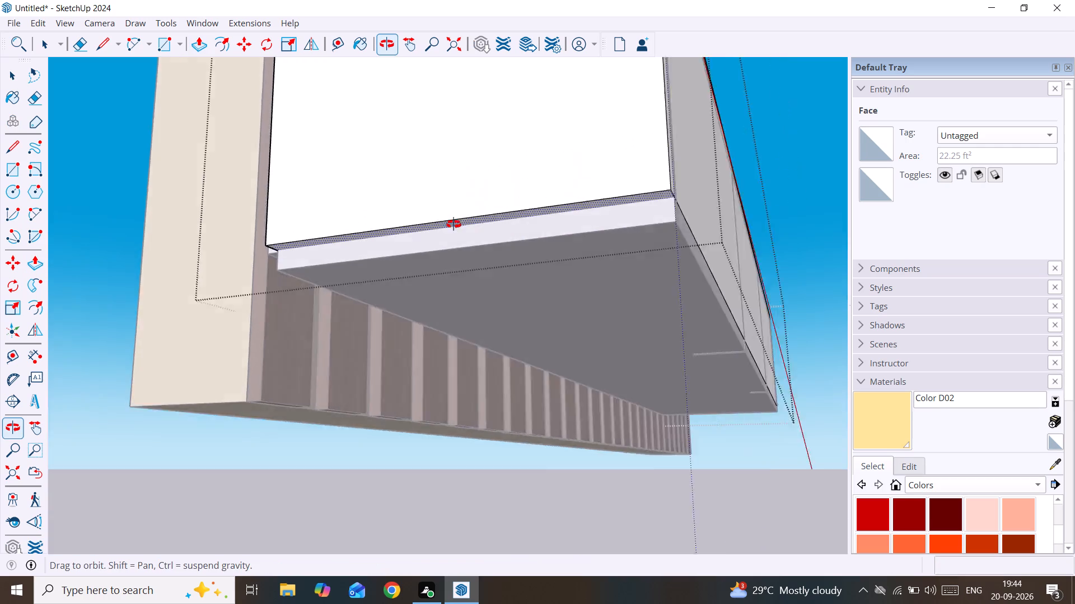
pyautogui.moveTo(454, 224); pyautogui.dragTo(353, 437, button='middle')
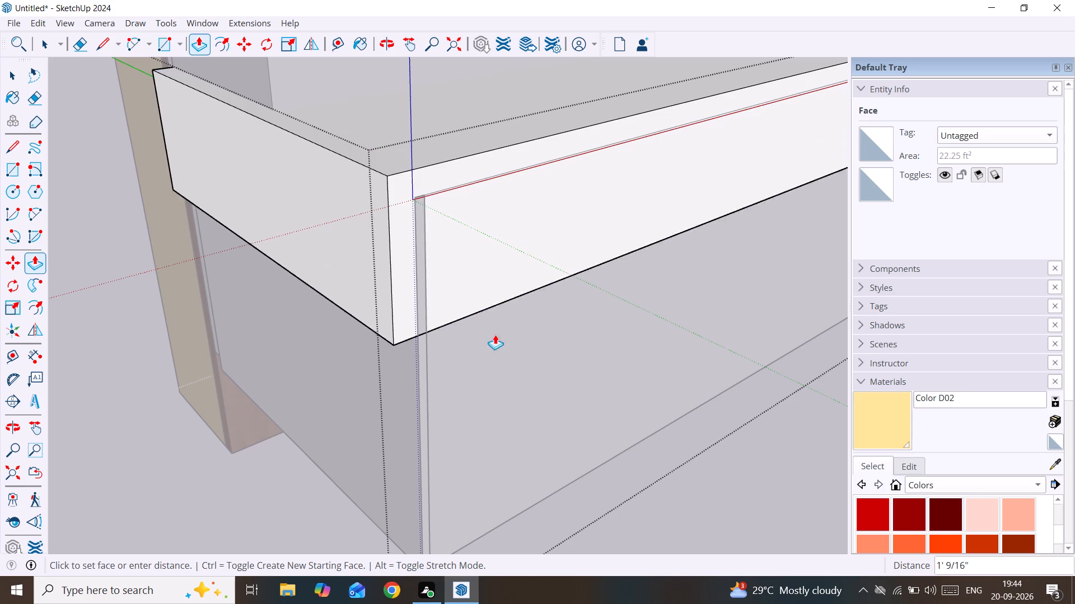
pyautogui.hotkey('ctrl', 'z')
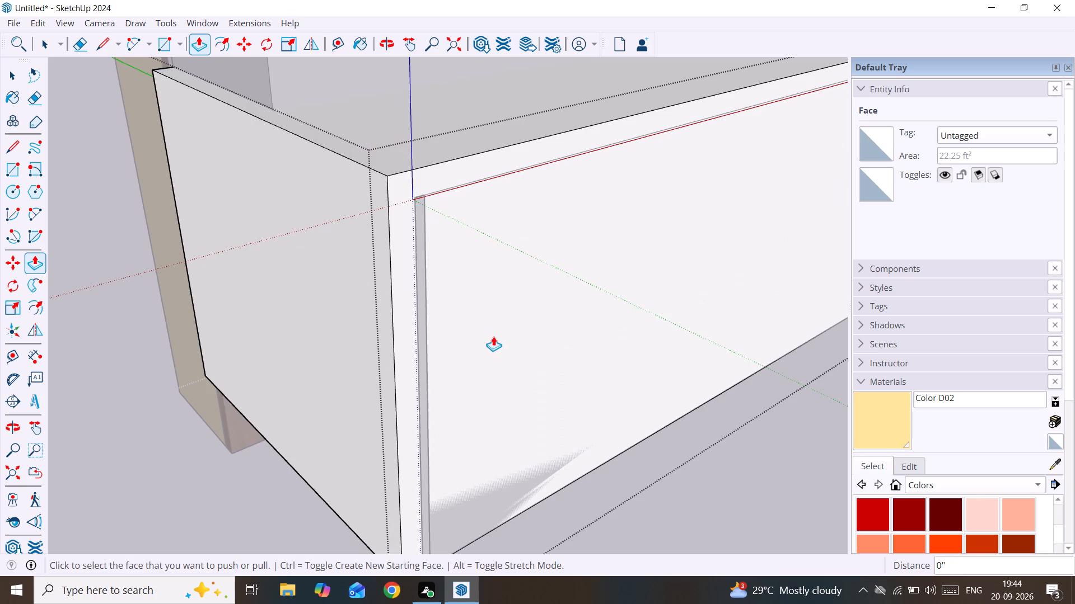
# Undo the outer casing's recent push/pull edits back to its thin slab along the top of the bottom box.
pyautogui.hotkey('ctrl', 'z')
pyautogui.hotkey('ctrl', 'z')
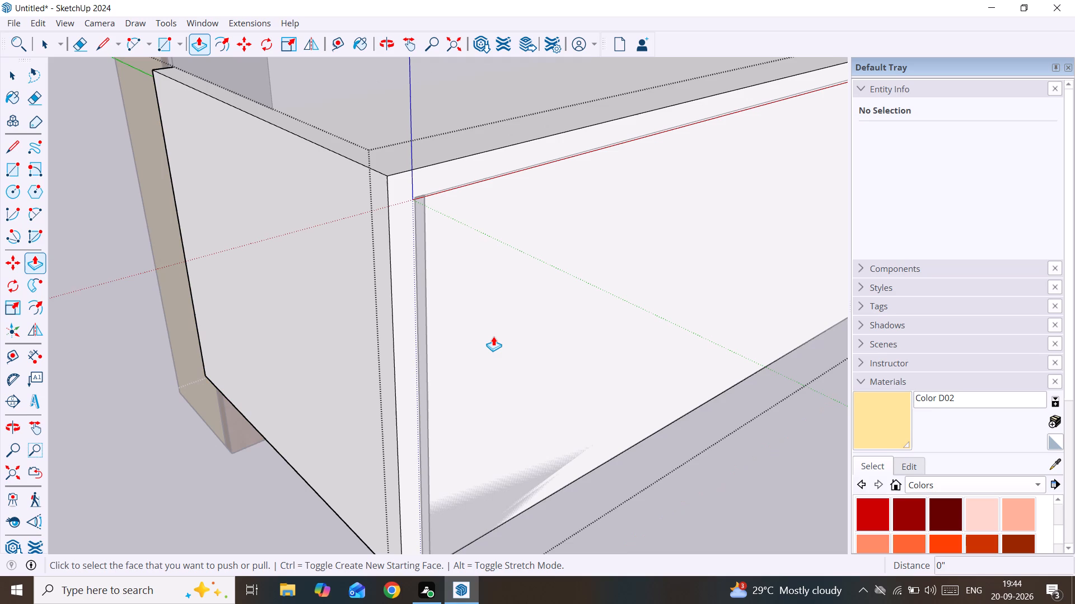
pyautogui.hotkey('ctrl', 'z')
pyautogui.hotkey('ctrl', 'z')
pyautogui.hotkey('ctrl', 'z')
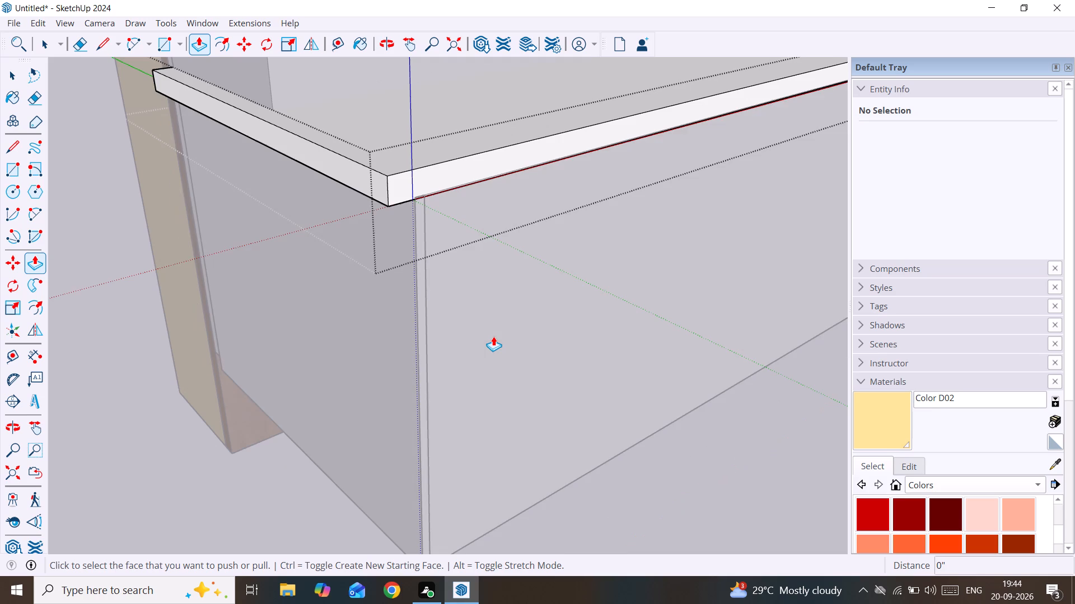
# Push/pull the outer casing slab's underside down about 1' 7 1/2", past the bottom box's underside so it encloses the box.
pyautogui.moveTo(319, 367); pyautogui.dragTo(527, 315, button='middle')
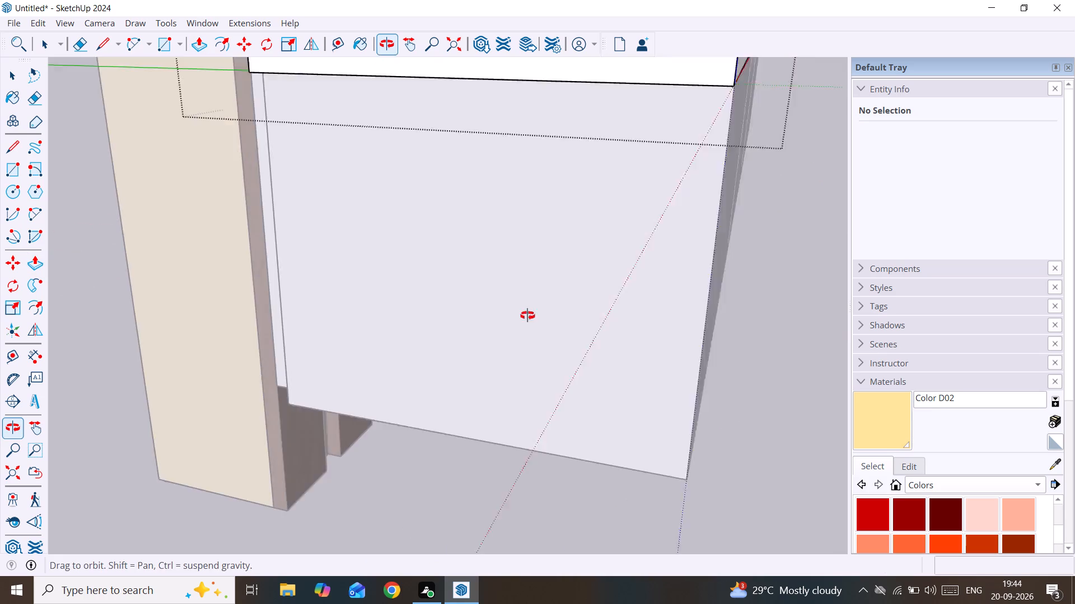
pyautogui.moveTo(527, 315); pyautogui.dragTo(536, 315, button='middle')
pyautogui.scroll(-2, 536, 315)
pyautogui.keyDown('shift'); pyautogui.moveTo(537, 334); pyautogui.dragTo(543, 455, button='middle'); pyautogui.keyUp('shift')
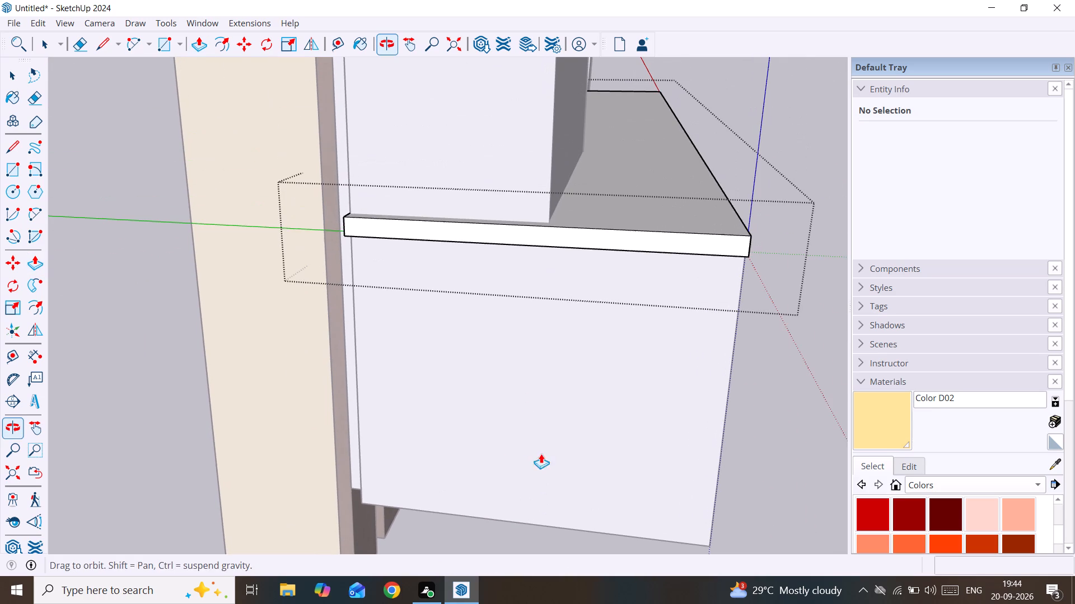
pyautogui.moveTo(531, 289); pyautogui.dragTo(506, 107, button='middle')
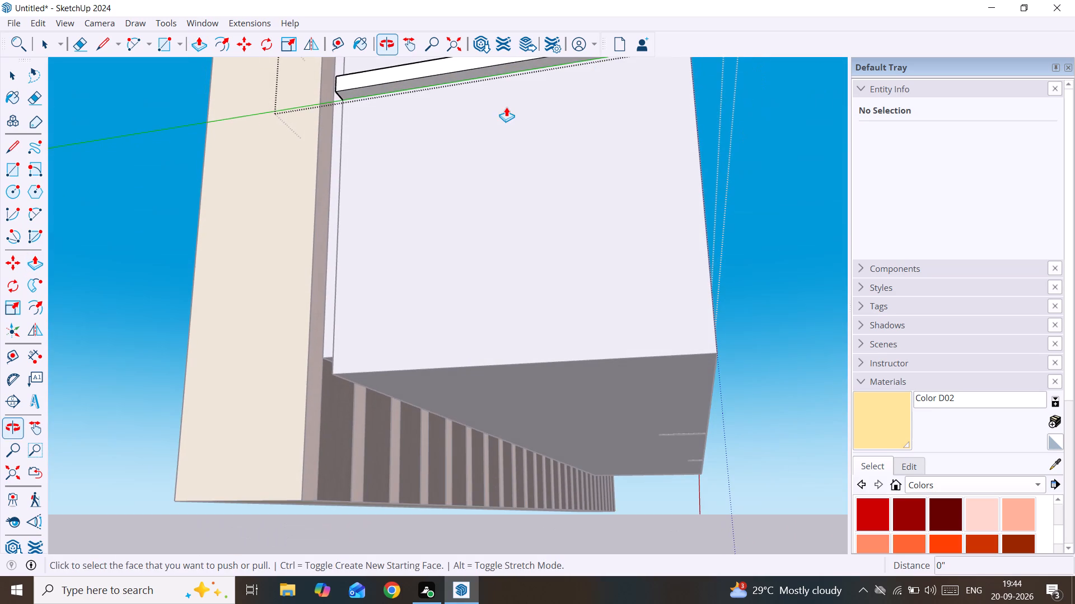
pyautogui.keyDown('shift'); pyautogui.moveTo(446, 77); pyautogui.dragTo(450, 136, button='middle'); pyautogui.keyUp('shift')
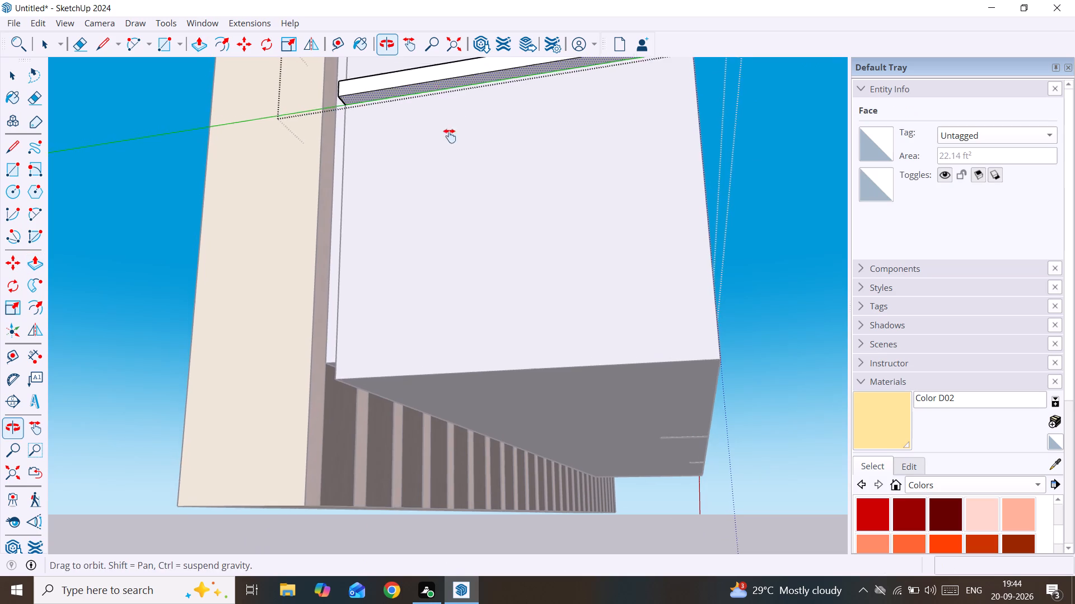
pyautogui.keyDown('shift'); pyautogui.moveTo(450, 136); pyautogui.dragTo(439, 234, button='middle'); pyautogui.keyUp('shift')
pyautogui.scroll(2, 439, 234)
pyautogui.moveTo(422, 148); pyautogui.dragTo(417, 91, button='middle')
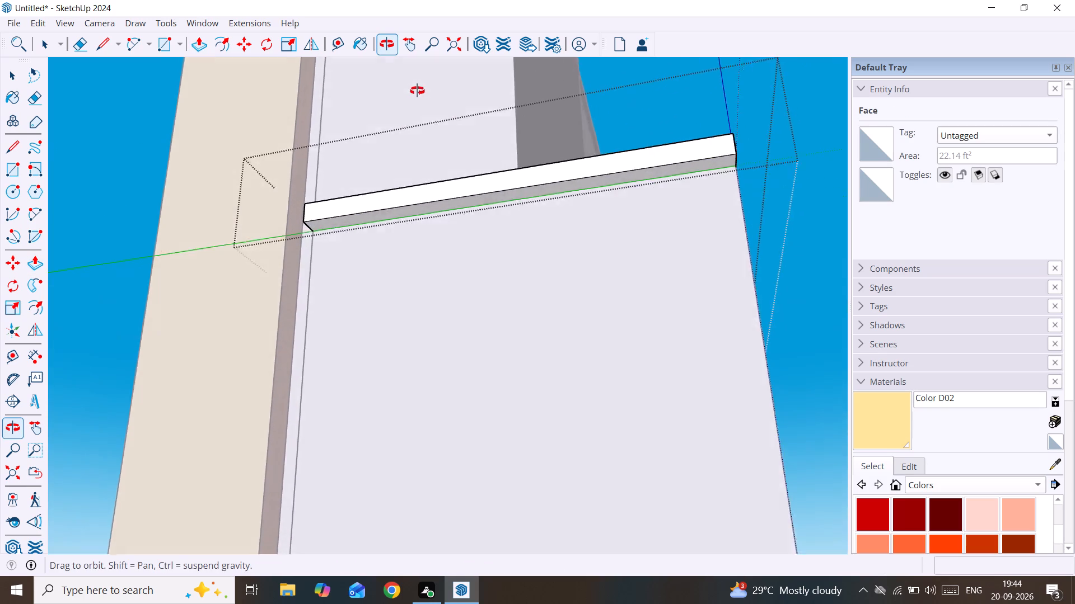
pyautogui.moveTo(417, 91); pyautogui.dragTo(415, 18, button='middle')
pyautogui.click(485, 136)
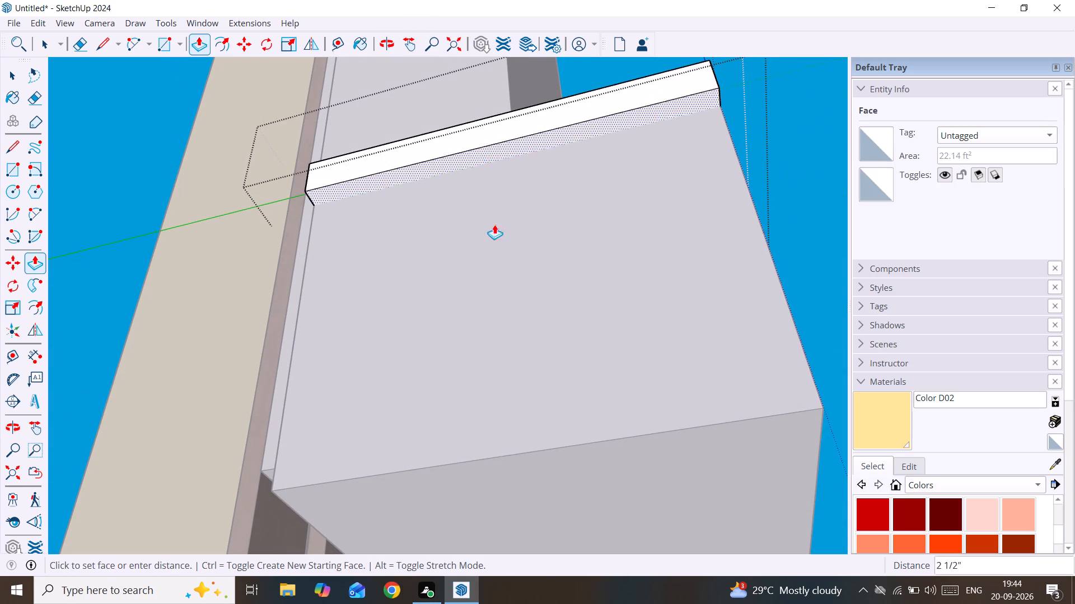
pyautogui.moveTo(504, 334); pyautogui.dragTo(283, 364, button='middle')
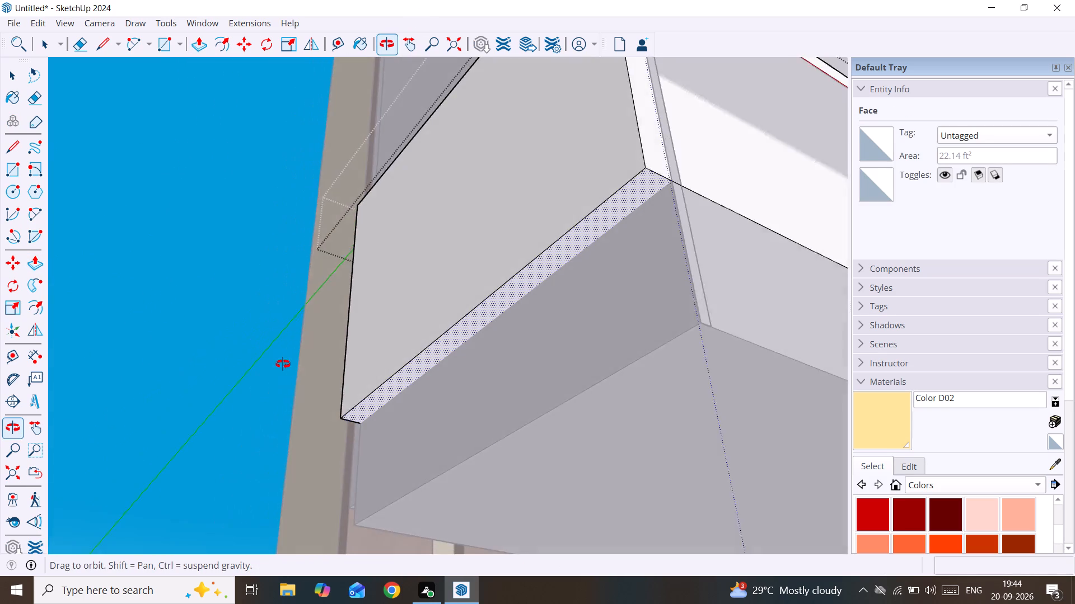
pyautogui.moveTo(283, 364); pyautogui.dragTo(273, 395, button='middle')
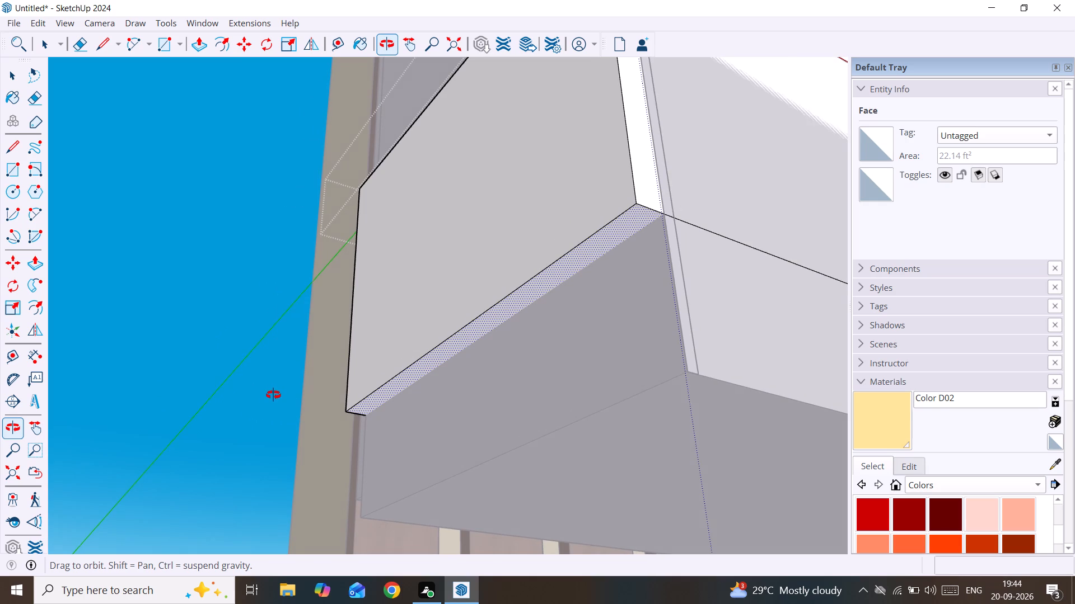
pyautogui.moveTo(273, 395); pyautogui.dragTo(276, 396, button='middle')
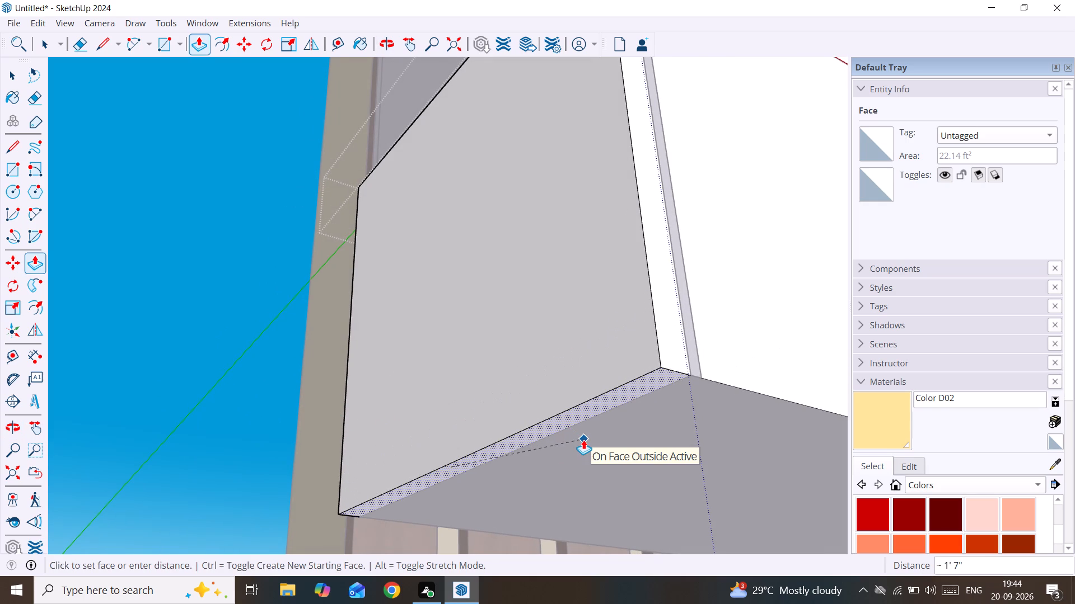
pyautogui.scroll(-3, 534, 499)
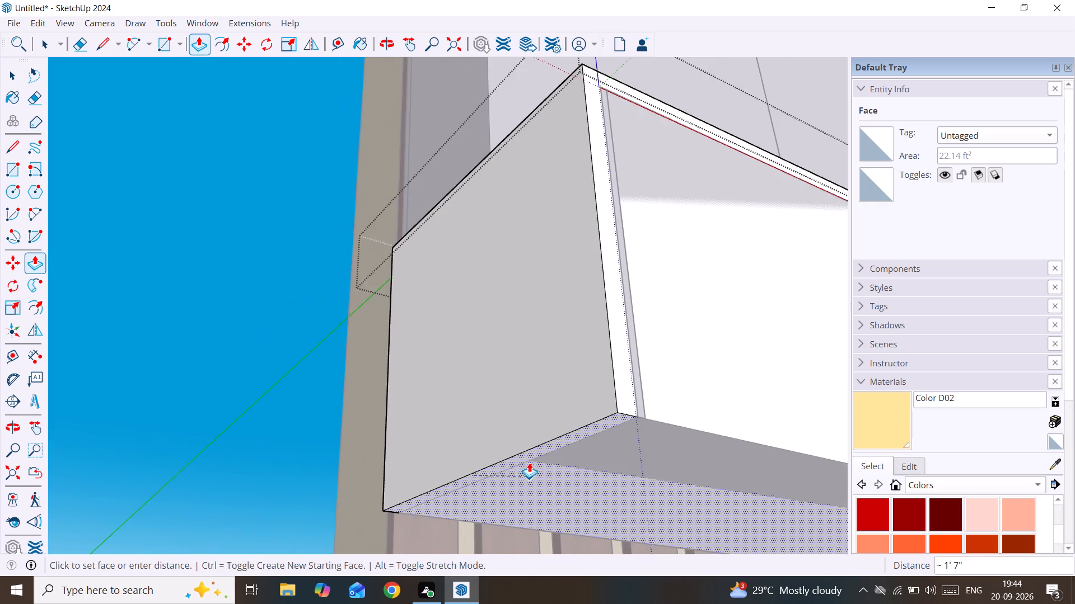
pyautogui.scroll(-3, 529, 463)
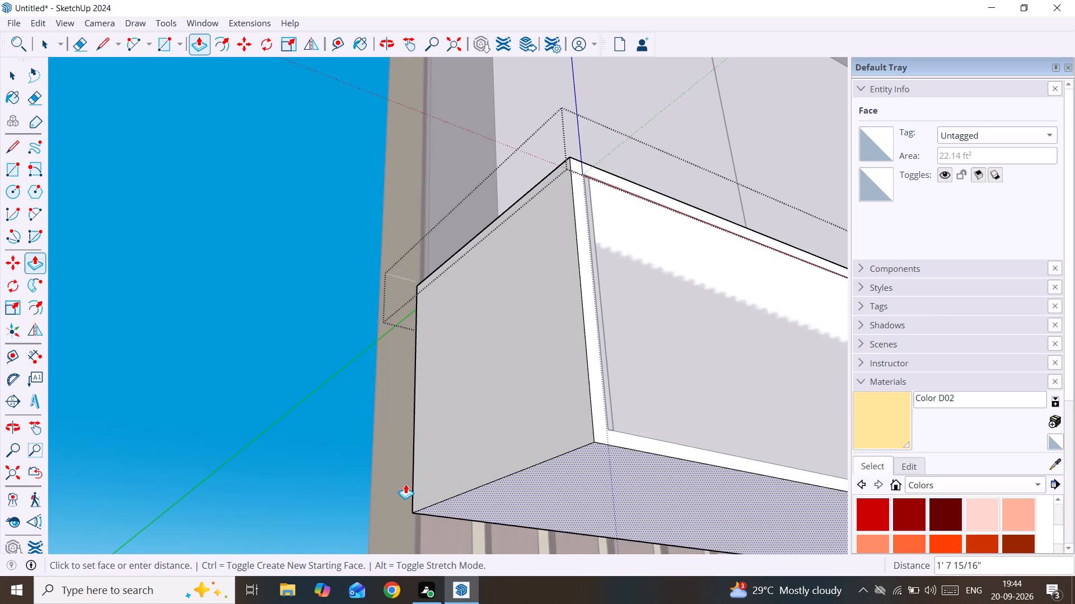
pyautogui.click(435, 479)
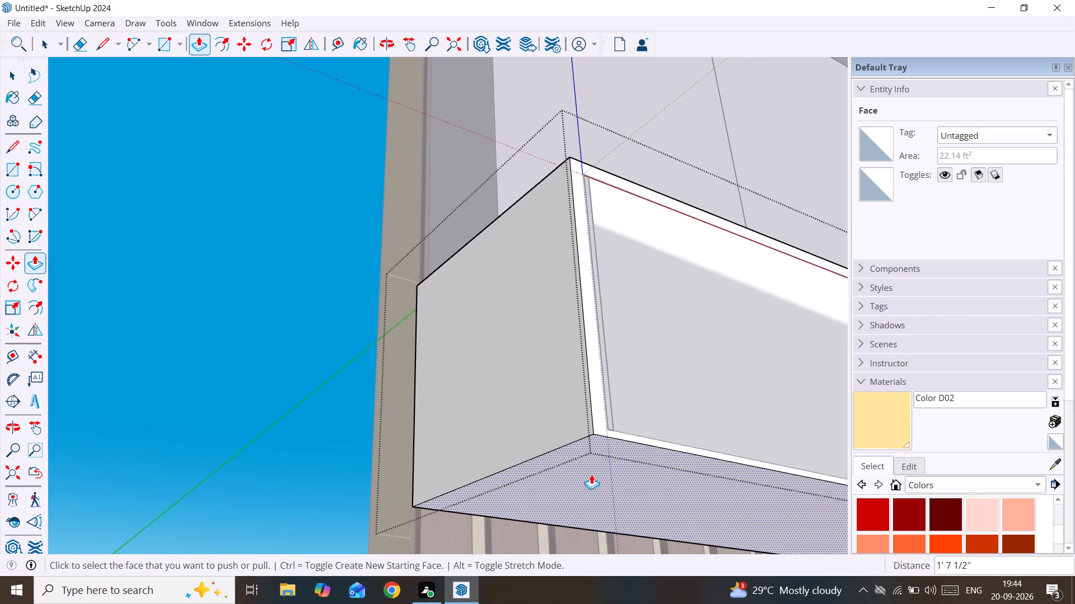
# Pull the outer casing's end face nearest the board's rounded end outward about 1", and close the group.
pyautogui.scroll(-8, 592, 473)
pyautogui.moveTo(688, 446); pyautogui.dragTo(436, 458, button='middle')
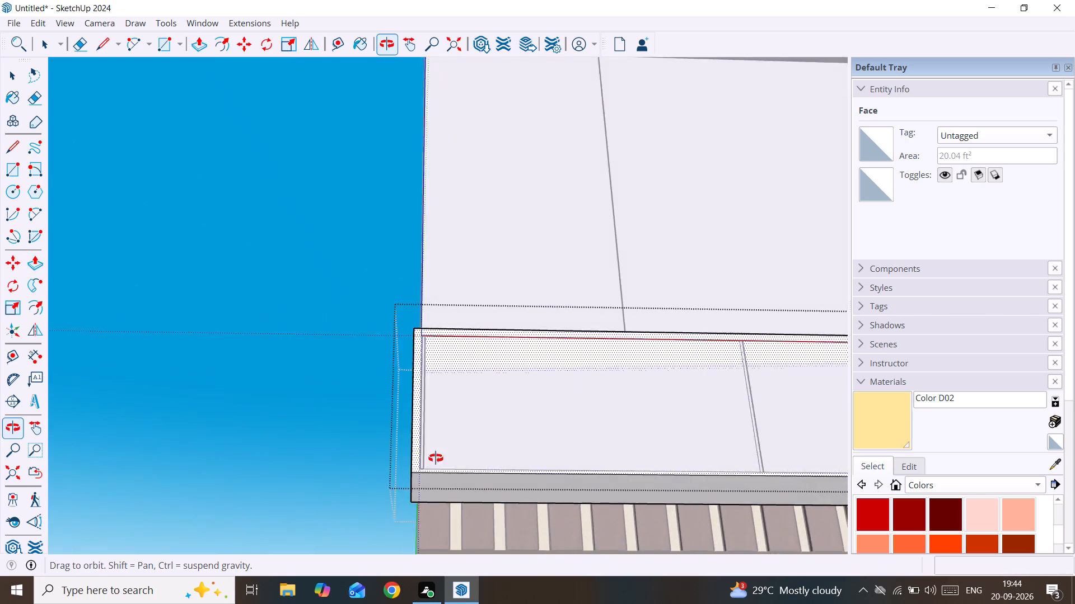
pyautogui.moveTo(436, 458); pyautogui.dragTo(178, 445, button='middle')
pyautogui.scroll(-14, 602, 264)
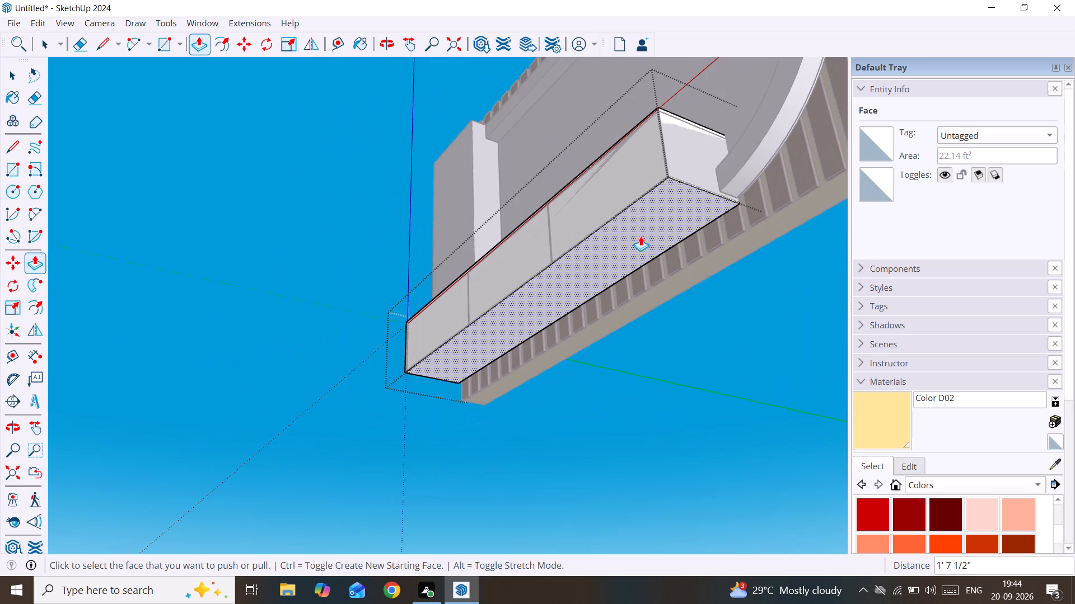
pyautogui.moveTo(693, 139); pyautogui.dragTo(677, 338, button='middle')
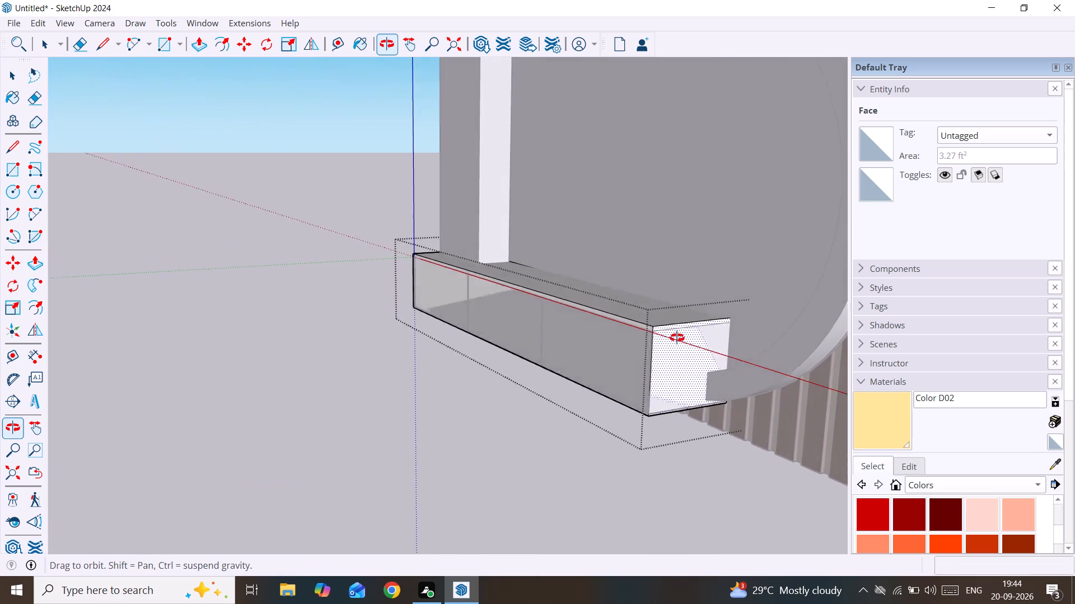
pyautogui.moveTo(677, 338); pyautogui.dragTo(689, 320, button='middle')
pyautogui.scroll(10, 693, 313)
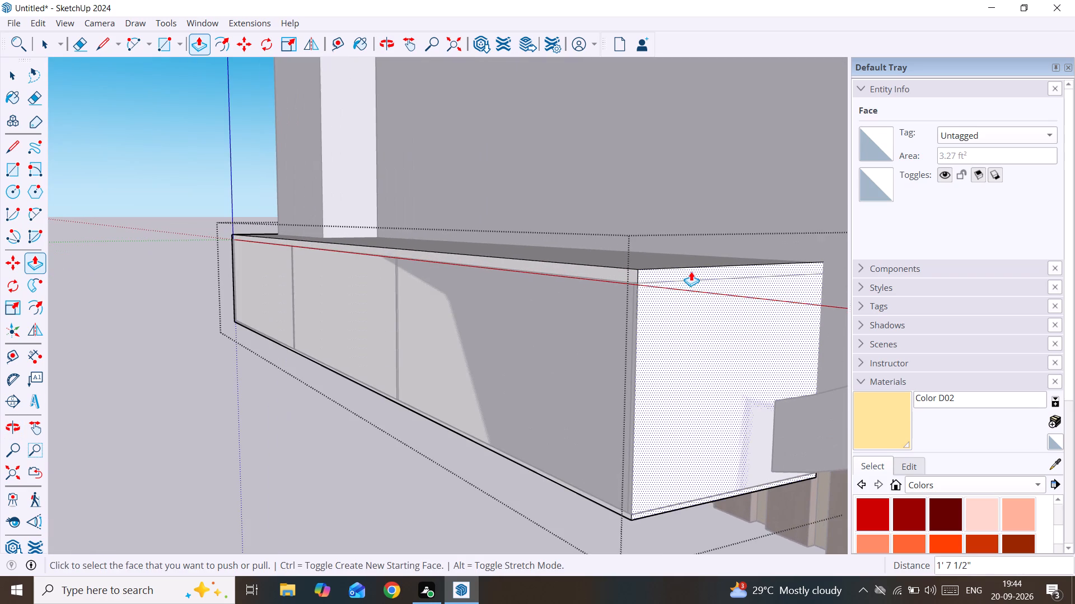
pyautogui.click(693, 268)
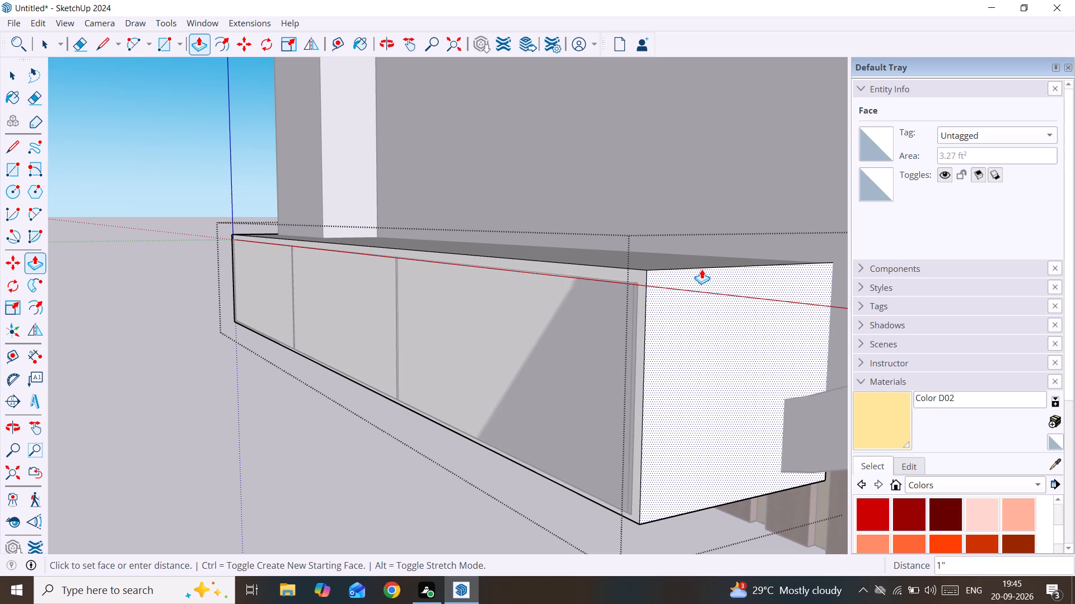
pyautogui.click(702, 269)
pyautogui.press('space')
pyautogui.click(261, 430)
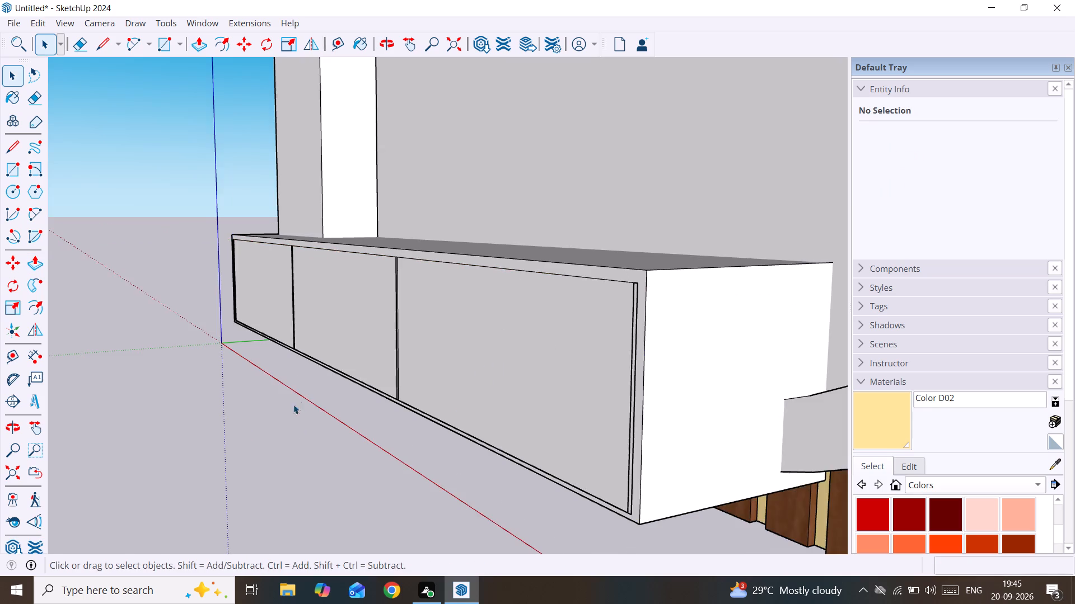
# Examine the wall panel, bottom box and rebuilt casing from the front, from above, from underneath and from the side.
pyautogui.moveTo(305, 401); pyautogui.dragTo(574, 424, button='middle')
pyautogui.scroll(-7, 577, 421)
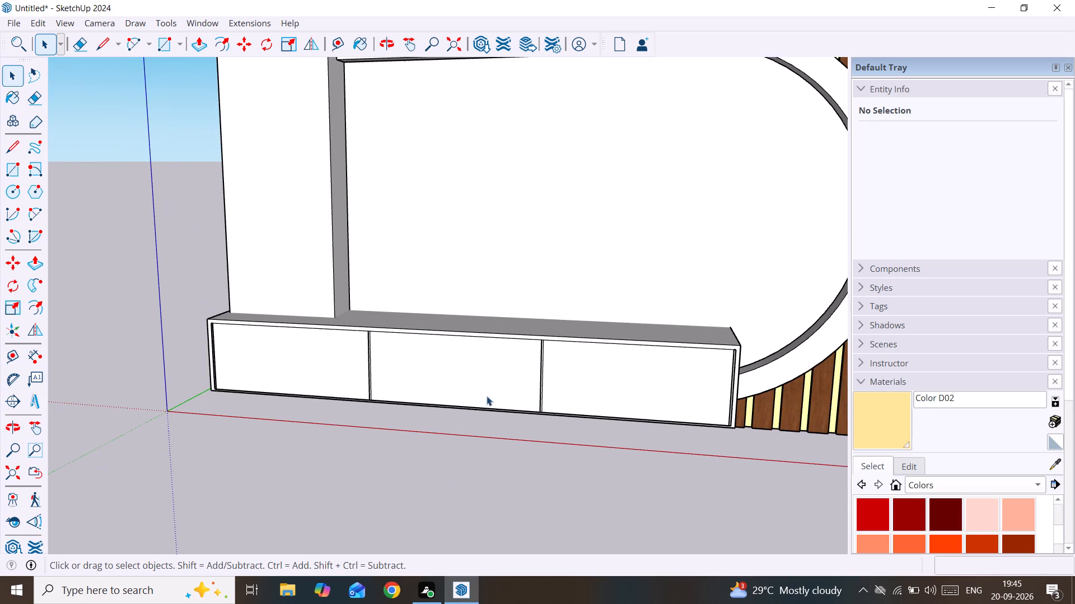
pyautogui.moveTo(277, 369); pyautogui.dragTo(300, 312, button='middle')
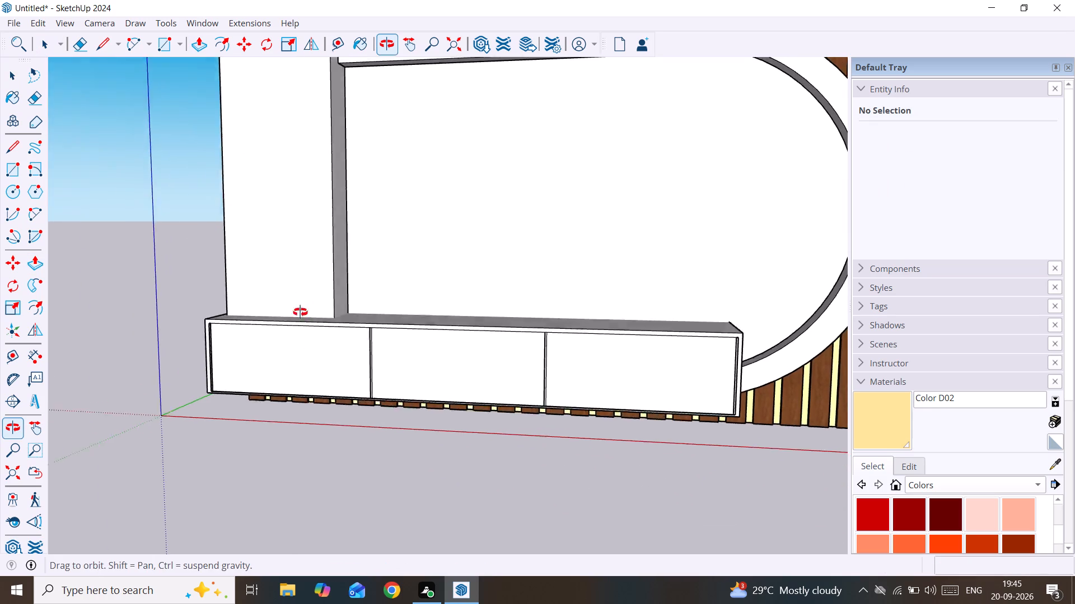
pyautogui.moveTo(300, 312); pyautogui.dragTo(353, 143, button='middle')
pyautogui.moveTo(355, 134); pyautogui.dragTo(364, 215, button='middle')
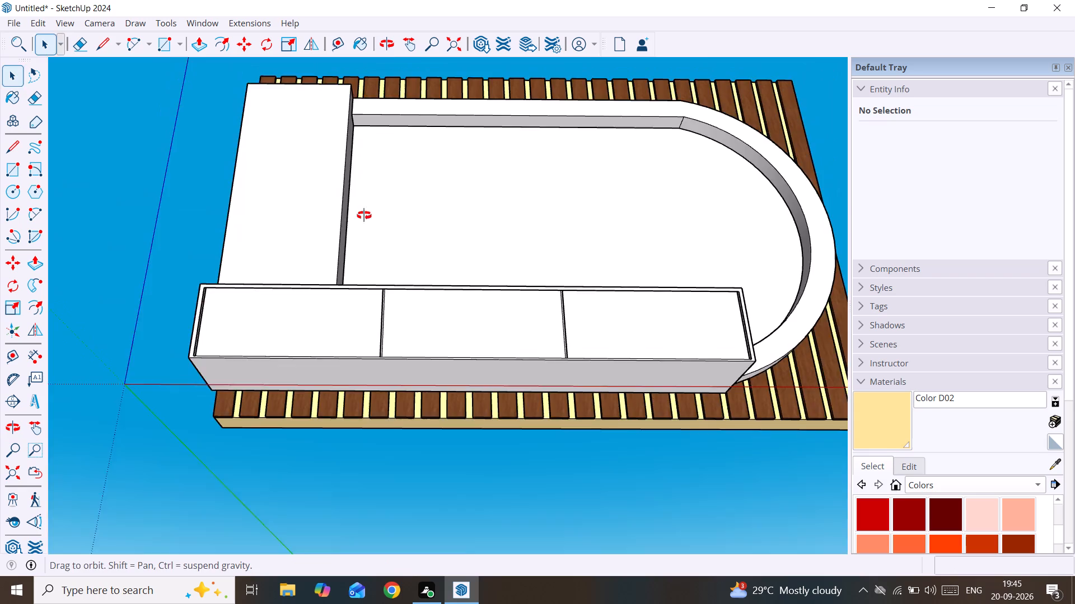
pyautogui.moveTo(364, 215); pyautogui.dragTo(378, 439, button='middle')
pyautogui.scroll(-11, 380, 435)
pyautogui.scroll(2, 452, 311)
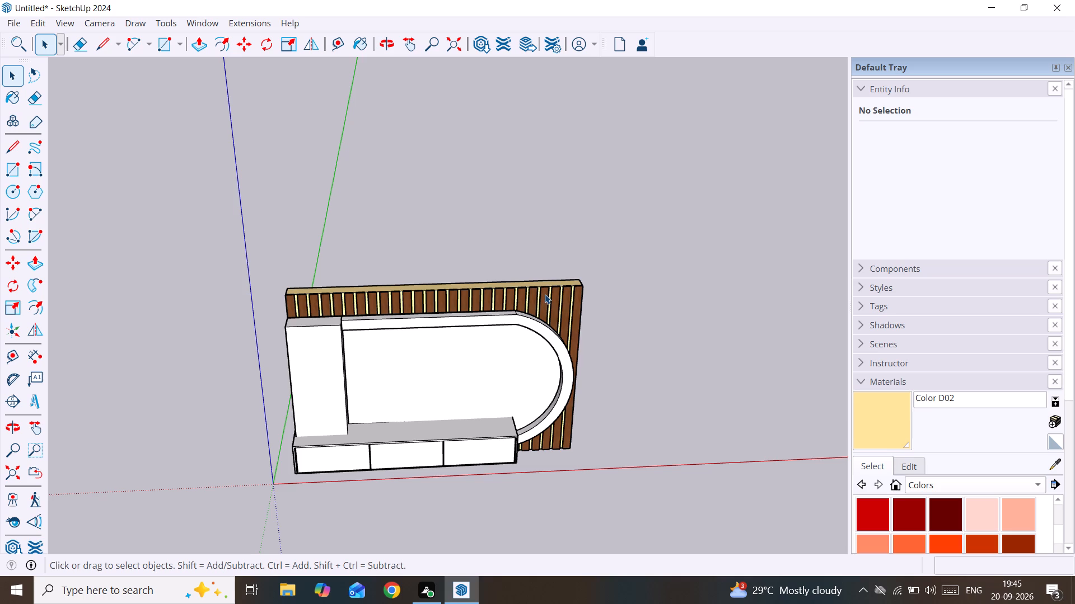
pyautogui.scroll(-1, 464, 328)
pyautogui.moveTo(473, 322); pyautogui.dragTo(769, 138, button='middle')
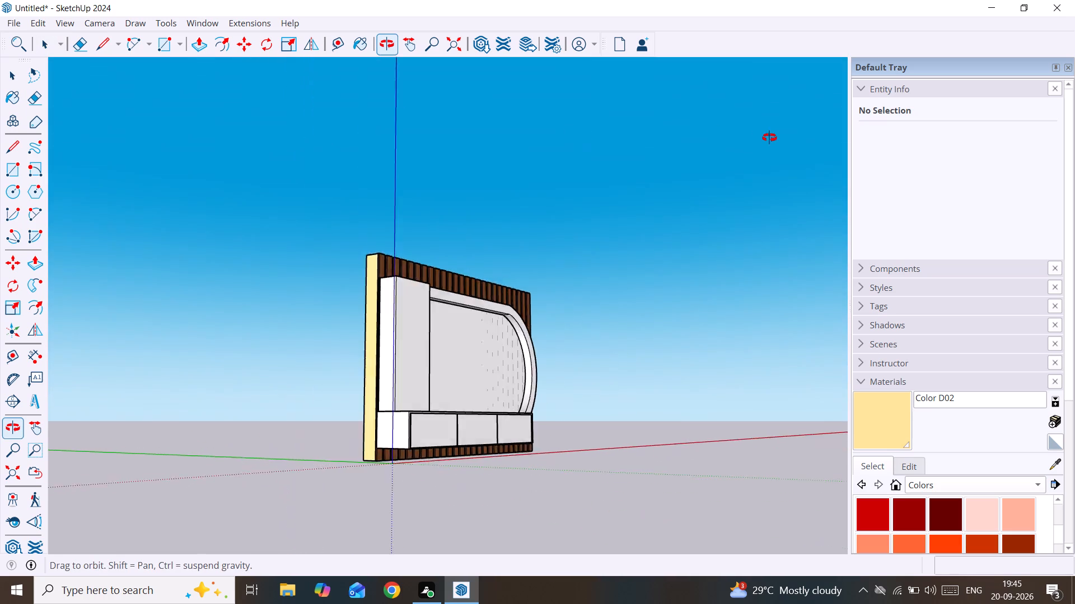
pyautogui.moveTo(769, 138); pyautogui.dragTo(651, 265, button='middle')
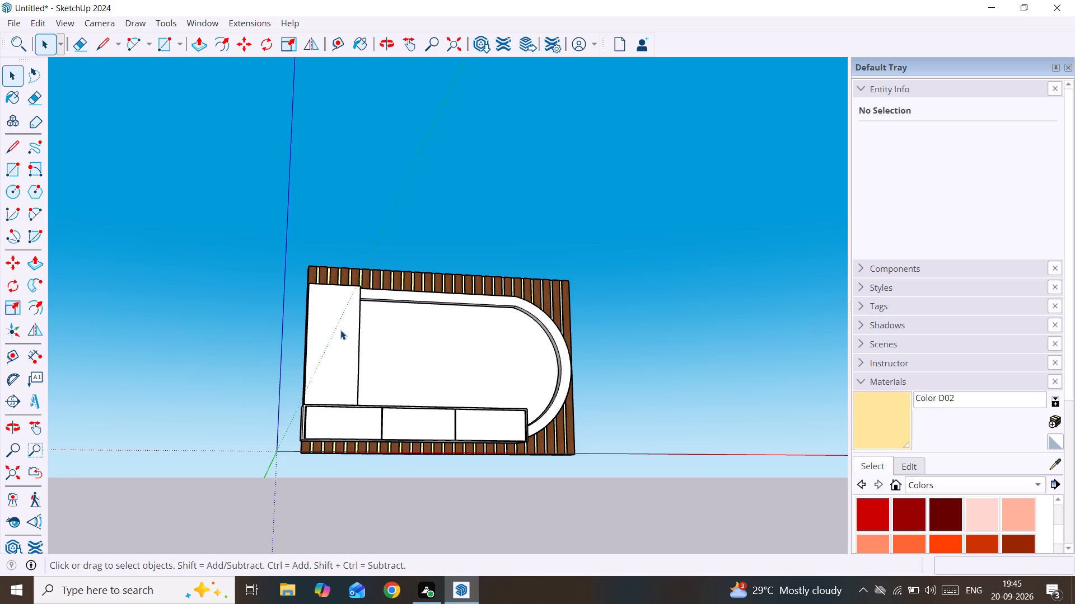
# Examine the wall panel, projecting block and bottom box from the front, from above and from underneath.
pyautogui.scroll(2, 340, 330)
pyautogui.scroll(-2, 342, 330)
pyautogui.moveTo(520, 241); pyautogui.dragTo(502, 306, button='middle')
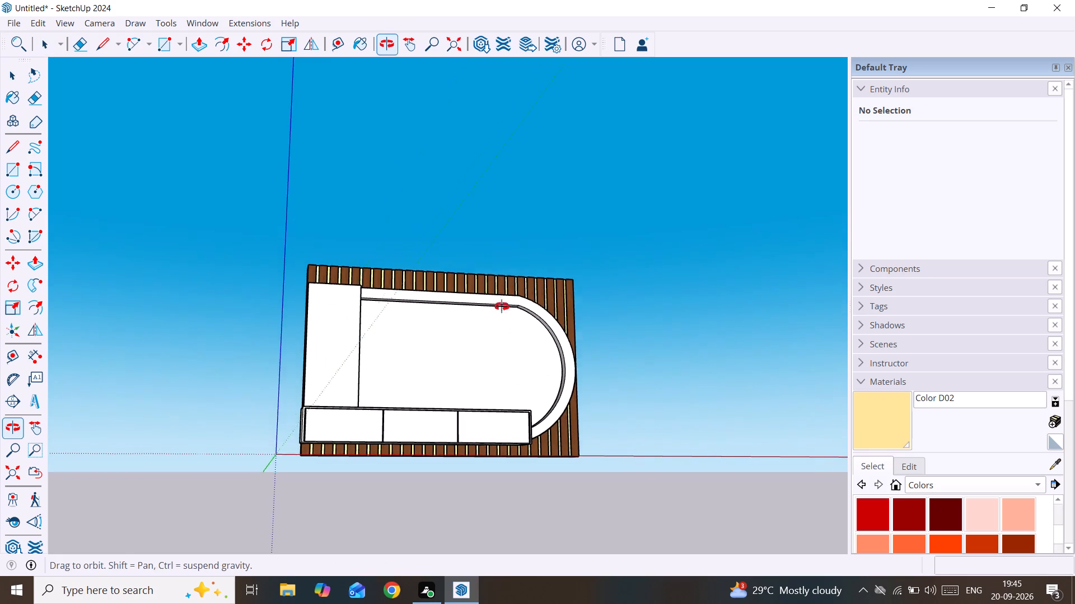
pyautogui.moveTo(502, 306); pyautogui.dragTo(509, 450, button='middle')
pyautogui.scroll(-3, 509, 450)
pyautogui.moveTo(509, 429); pyautogui.dragTo(507, 418, button='middle')
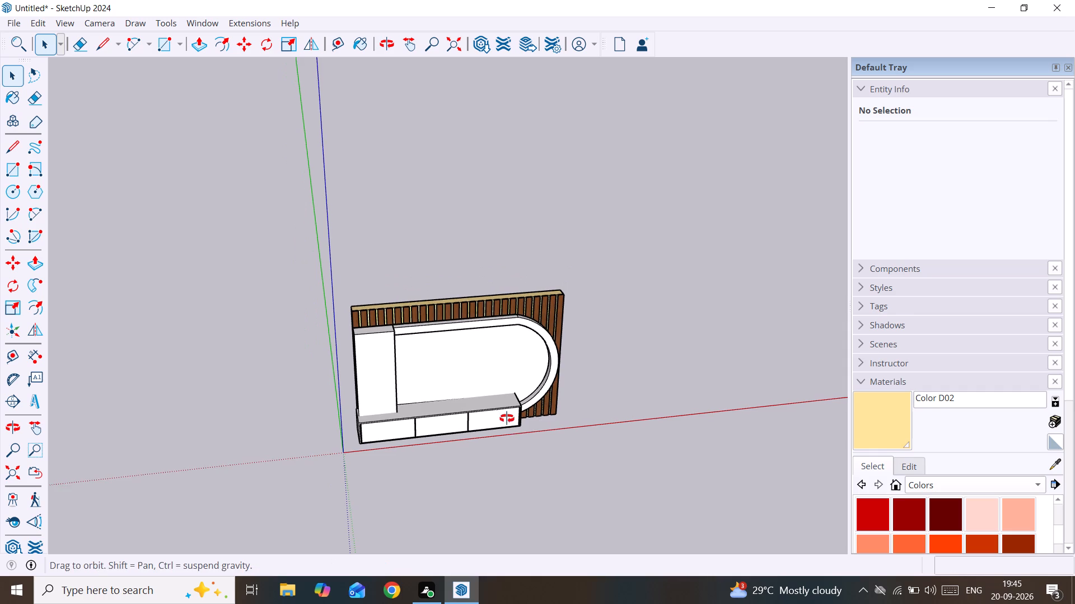
pyautogui.moveTo(507, 418); pyautogui.dragTo(588, 173, button='middle')
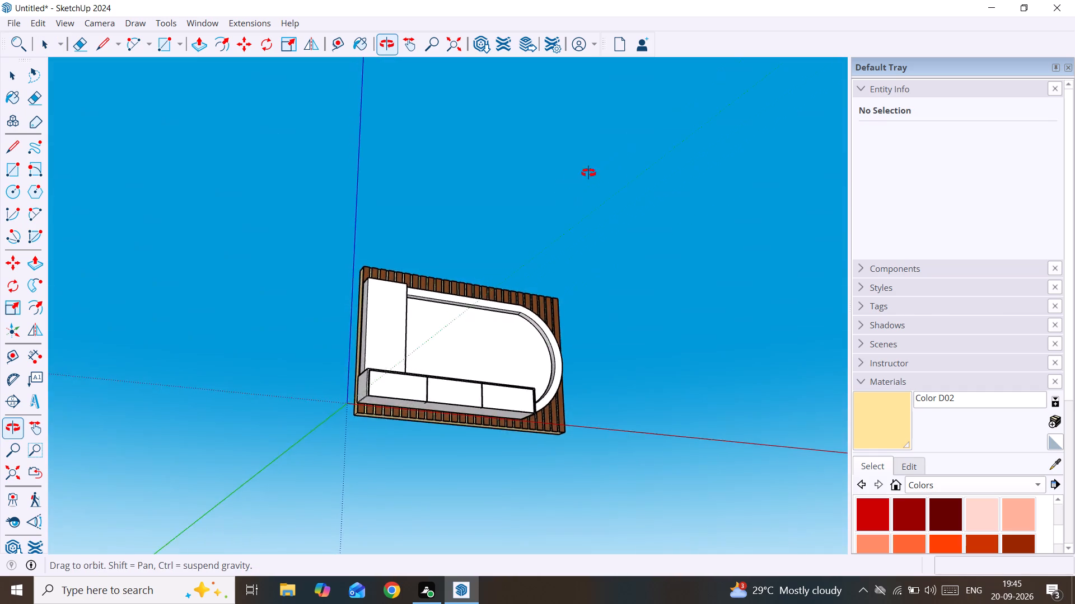
pyautogui.moveTo(588, 173); pyautogui.dragTo(424, 334, button='middle')
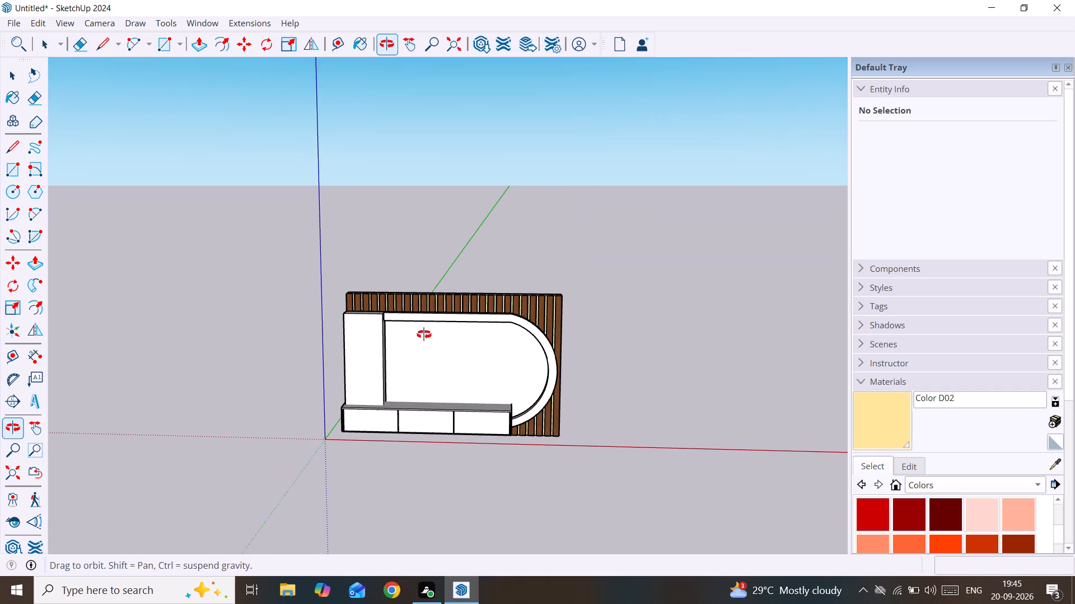
pyautogui.moveTo(424, 334); pyautogui.dragTo(435, 332, button='middle')
pyautogui.keyDown('shift'); pyautogui.moveTo(450, 322); pyautogui.dragTo(461, 317, button='middle'); pyautogui.keyUp('shift')
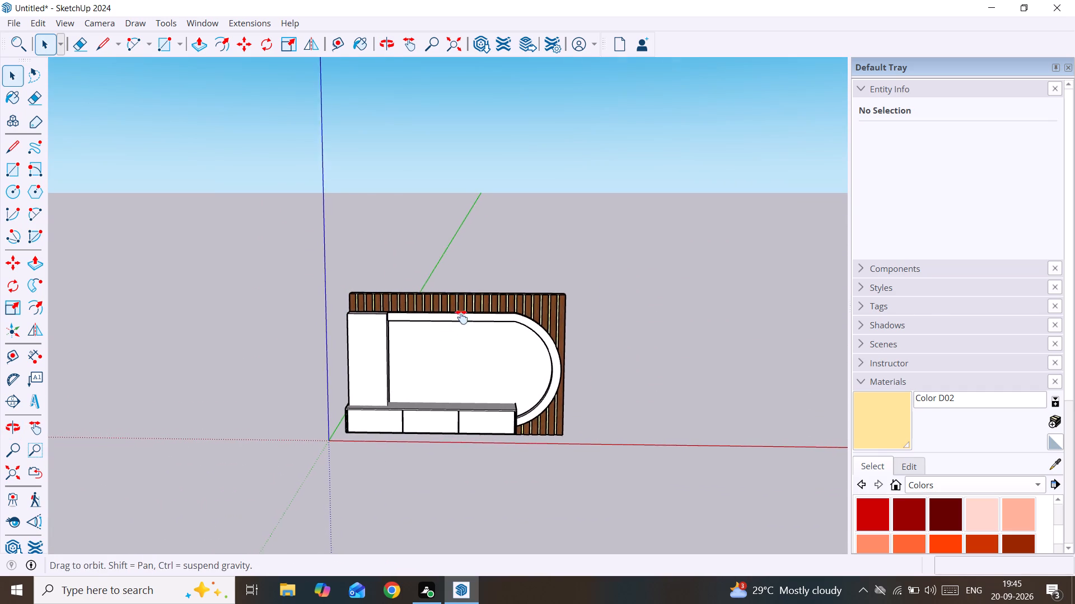
pyautogui.keyDown('shift'); pyautogui.moveTo(461, 317); pyautogui.dragTo(567, 265, button='middle'); pyautogui.keyUp('shift')
# Open the projecting block's group and offset its front face outline inward about 1 5/8".
pyautogui.scroll(2, 456, 301)
pyautogui.doubleClick(475, 294)
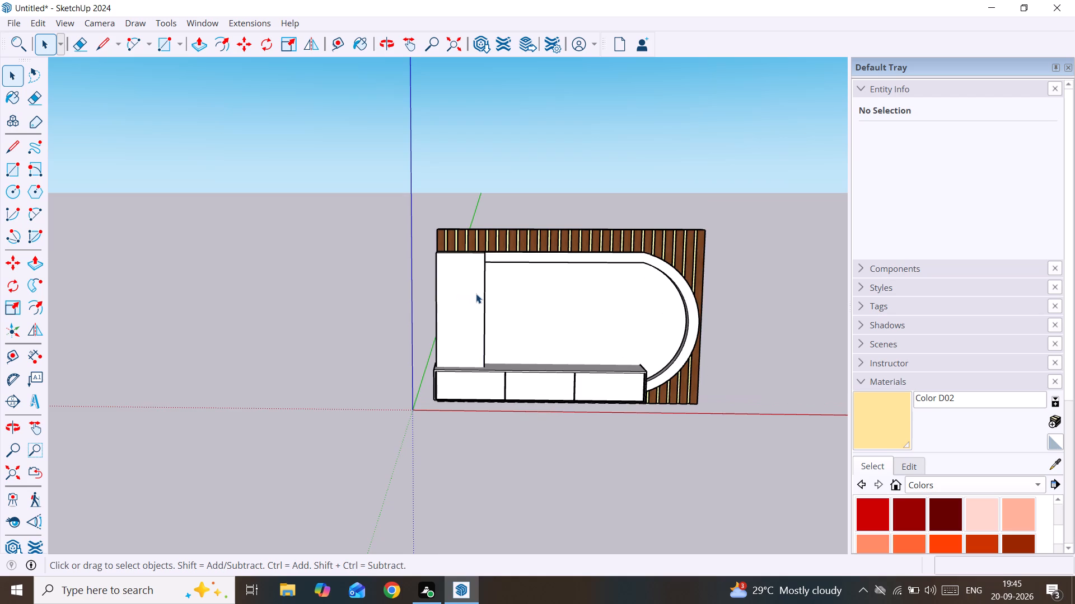
pyautogui.scroll(3, 480, 294)
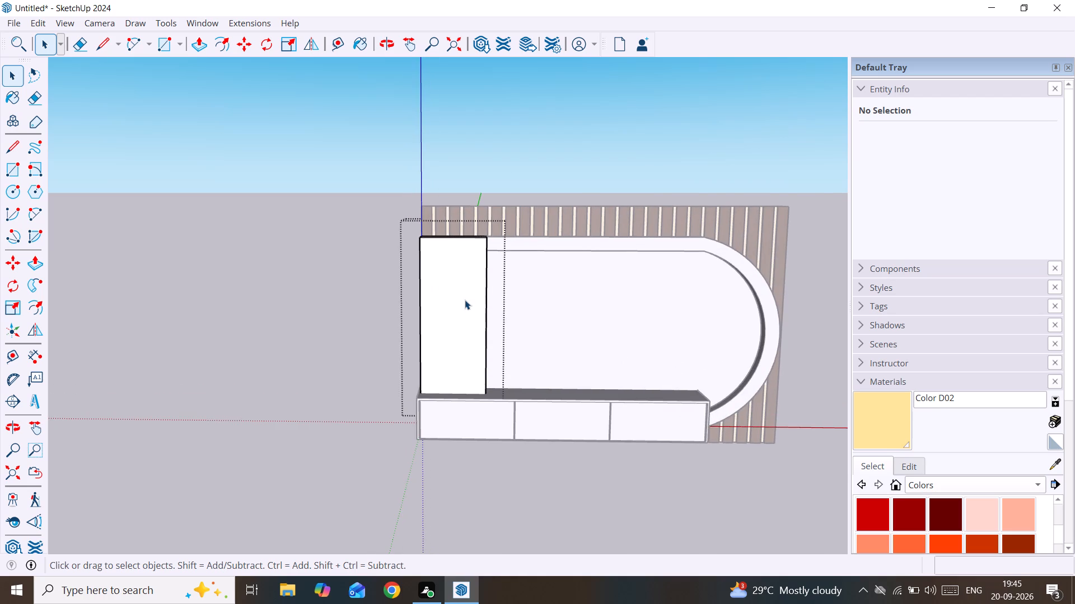
pyautogui.scroll(2, 458, 303)
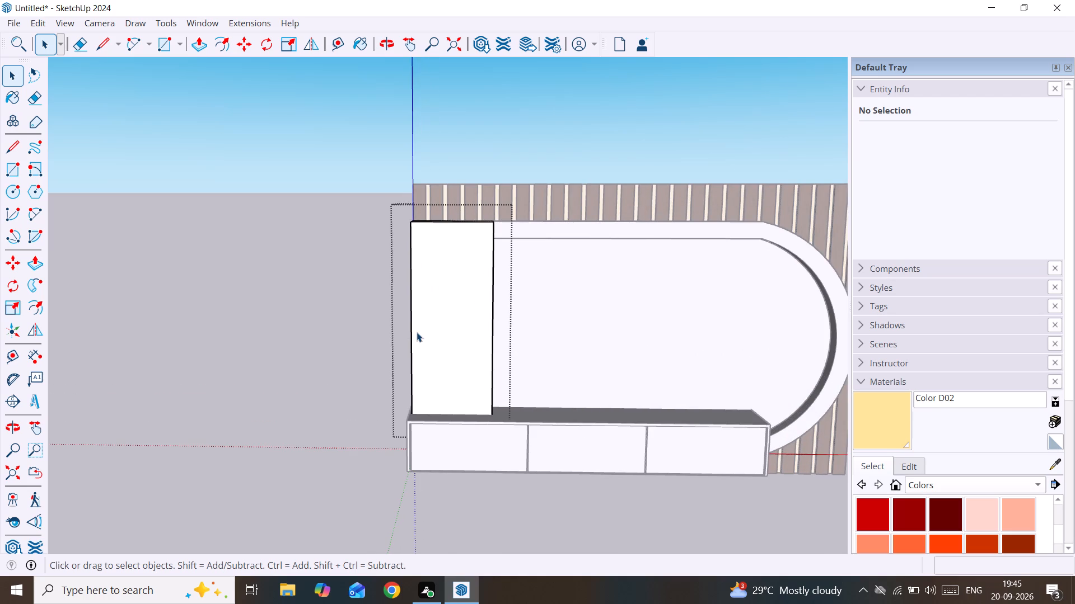
pyautogui.press('f')
pyautogui.click(418, 329)
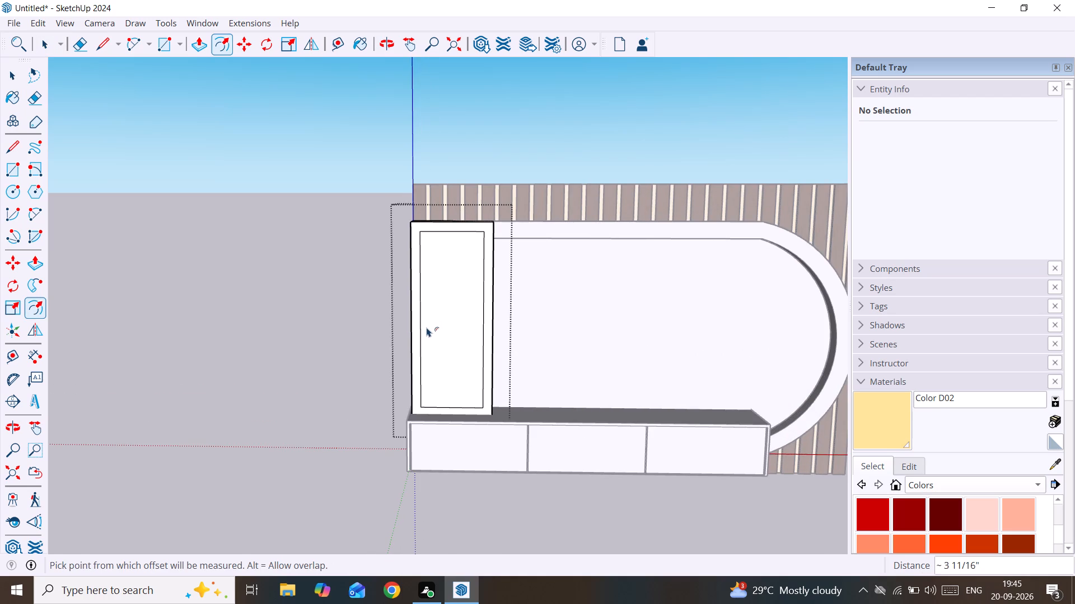
pyautogui.hotkey('ctrl', 'z')
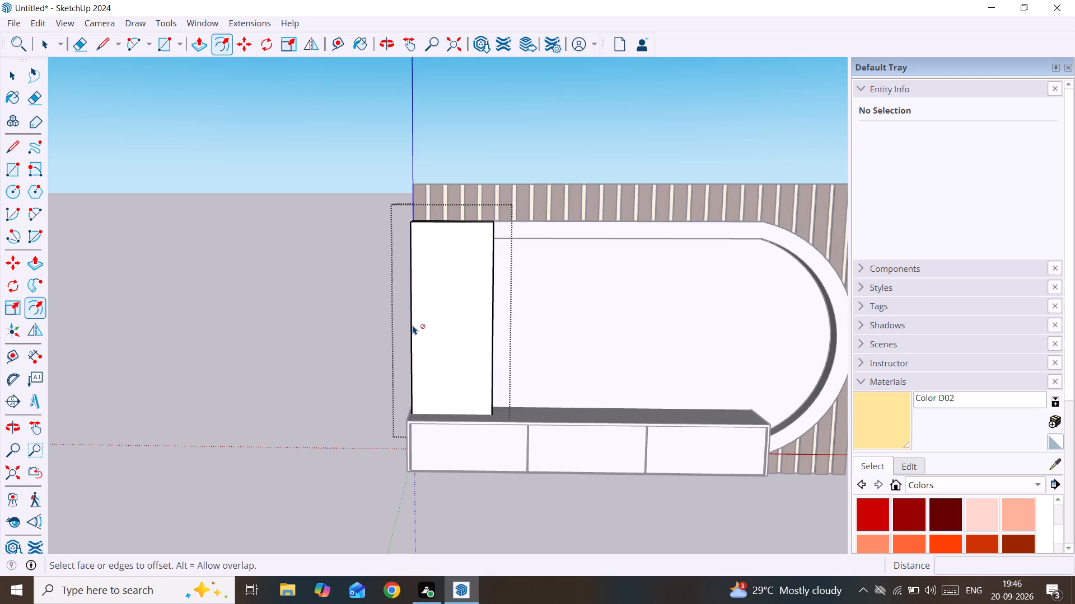
pyautogui.click(419, 317)
pyautogui.scroll(5, 422, 314)
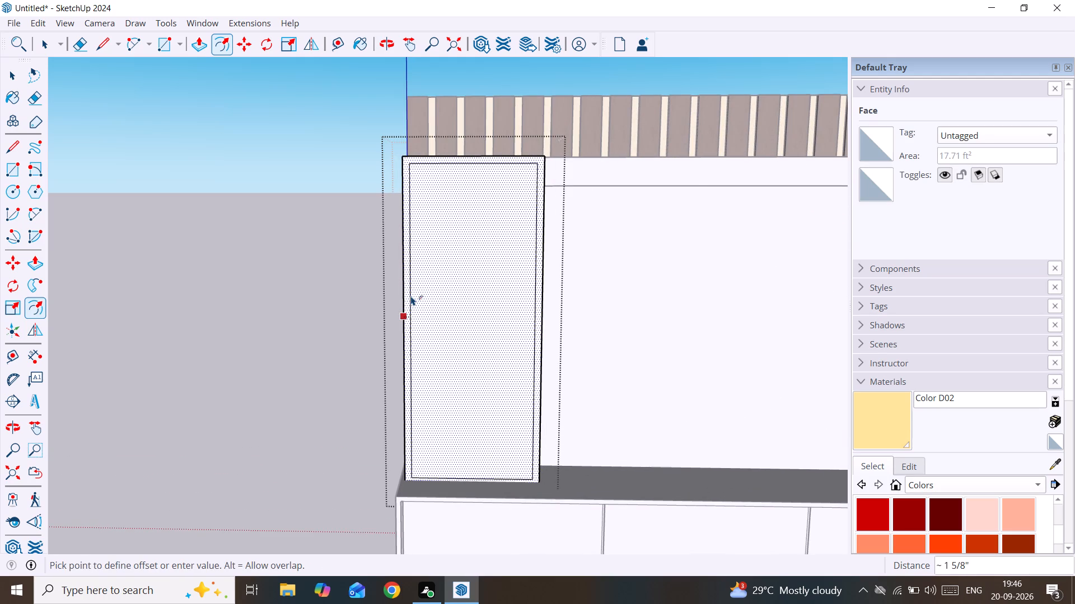
pyautogui.click(411, 296)
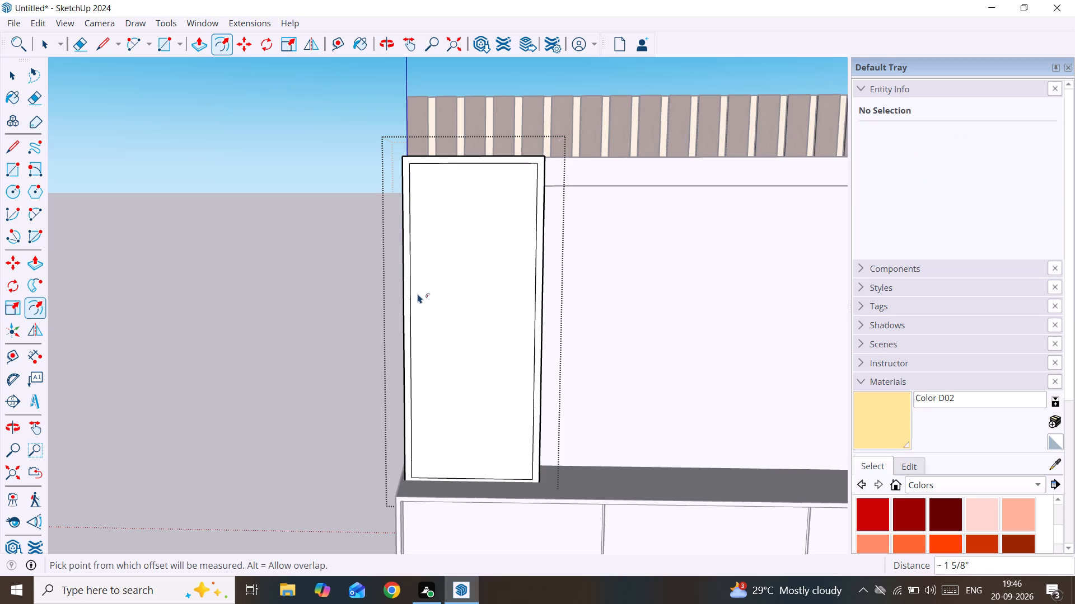
pyautogui.press('space')
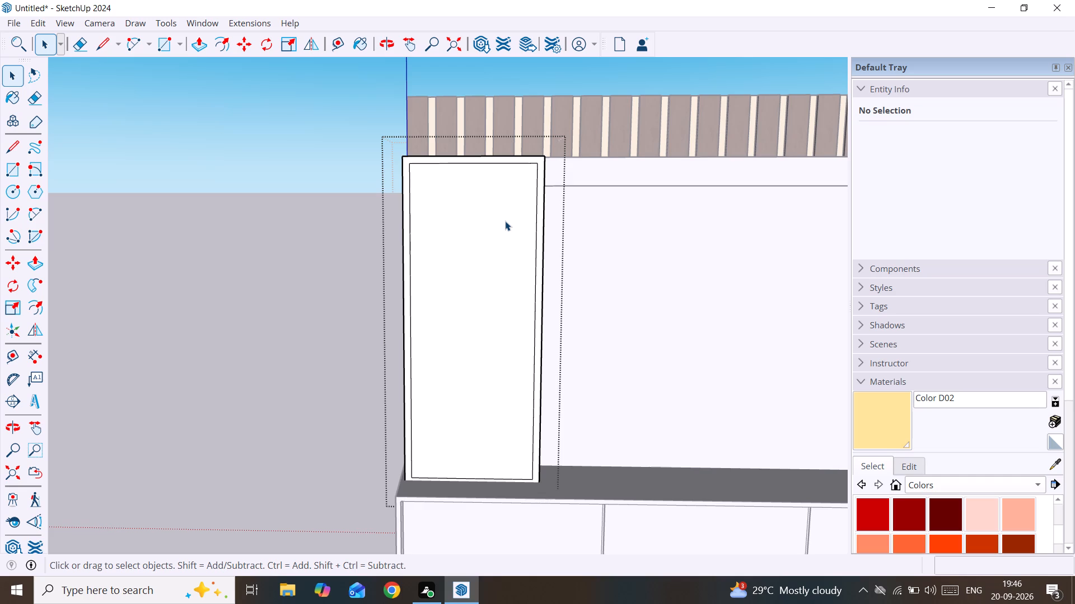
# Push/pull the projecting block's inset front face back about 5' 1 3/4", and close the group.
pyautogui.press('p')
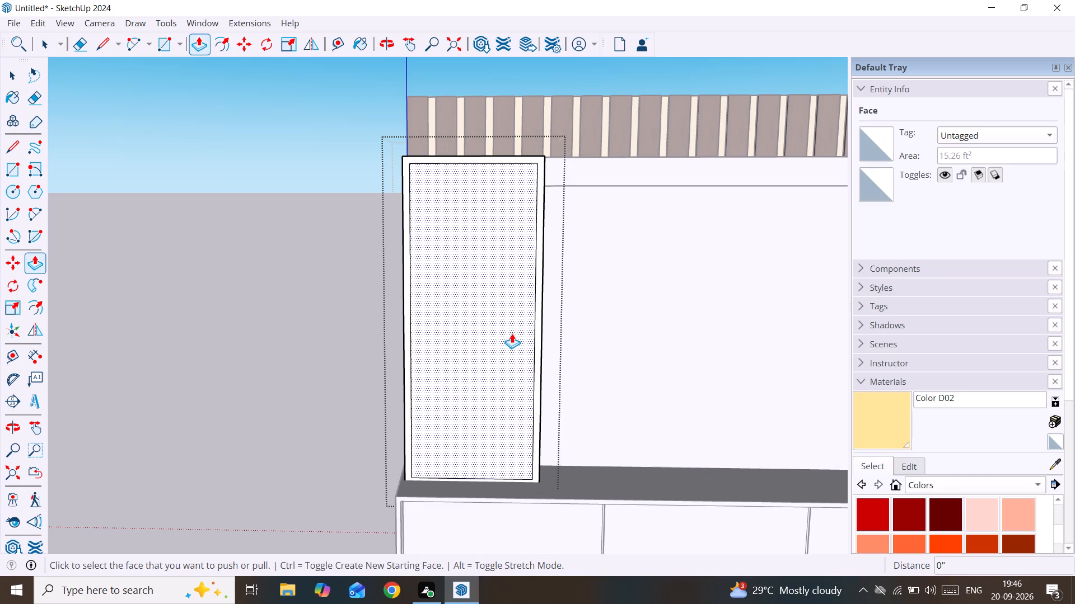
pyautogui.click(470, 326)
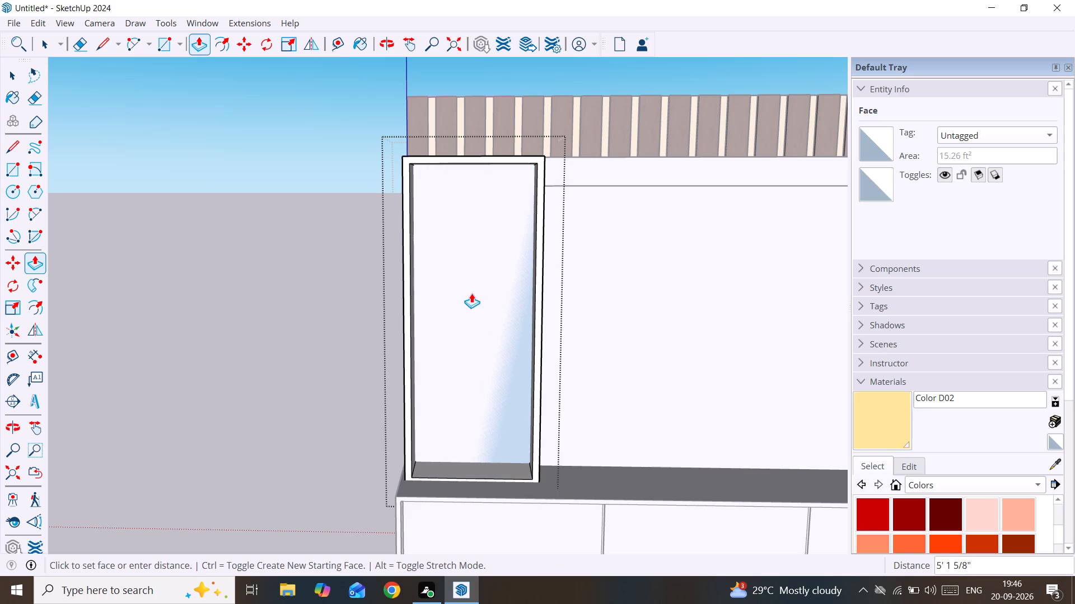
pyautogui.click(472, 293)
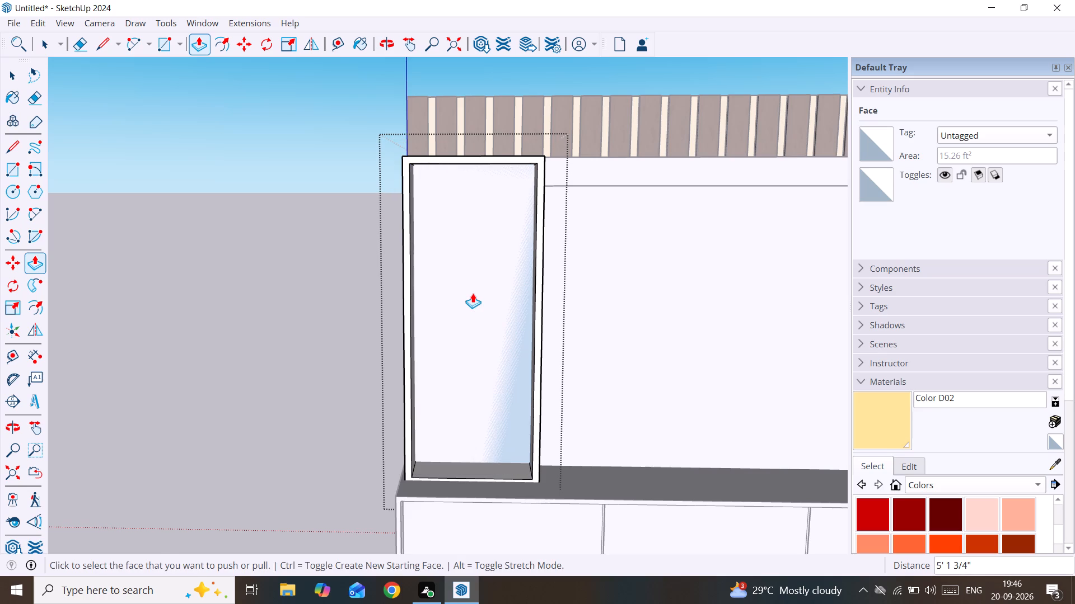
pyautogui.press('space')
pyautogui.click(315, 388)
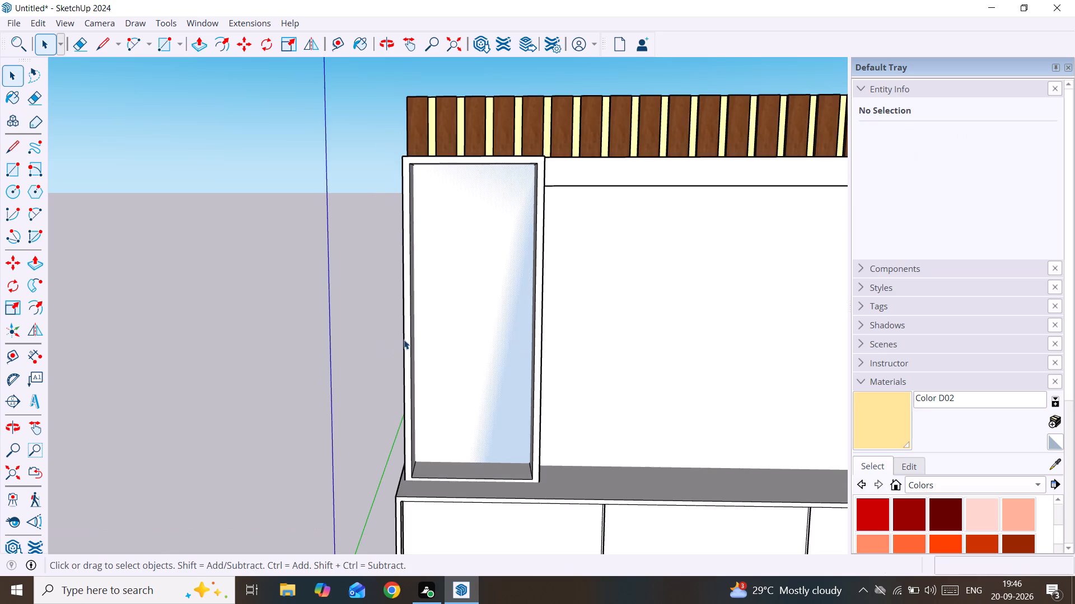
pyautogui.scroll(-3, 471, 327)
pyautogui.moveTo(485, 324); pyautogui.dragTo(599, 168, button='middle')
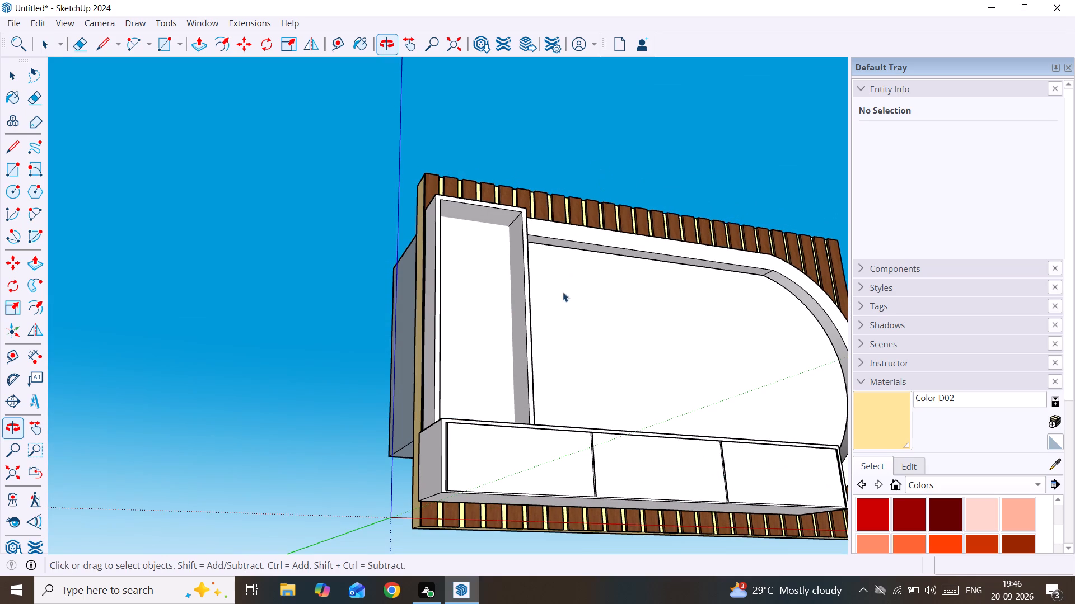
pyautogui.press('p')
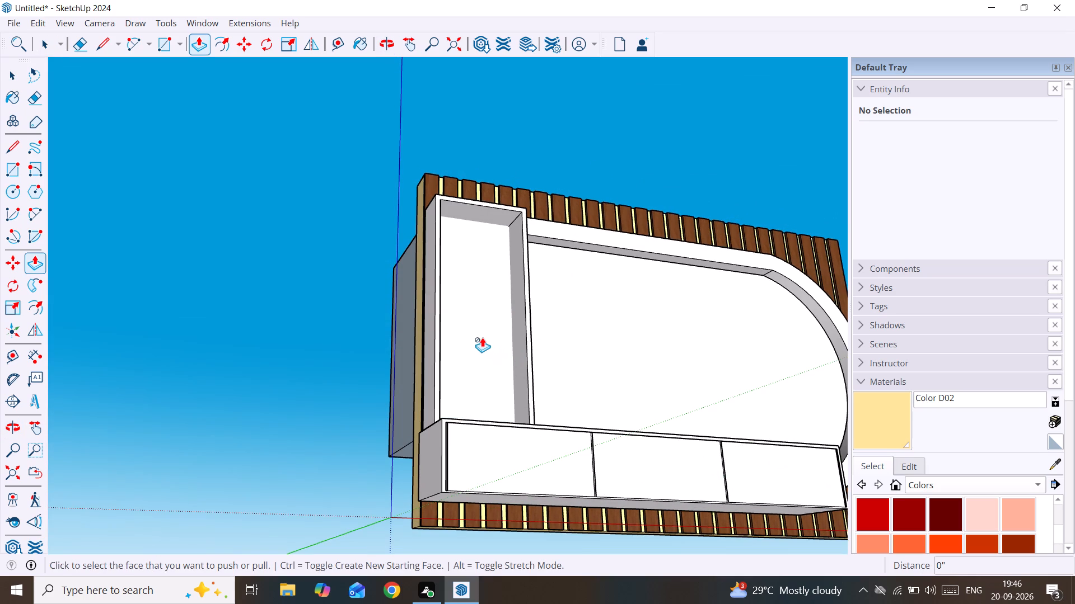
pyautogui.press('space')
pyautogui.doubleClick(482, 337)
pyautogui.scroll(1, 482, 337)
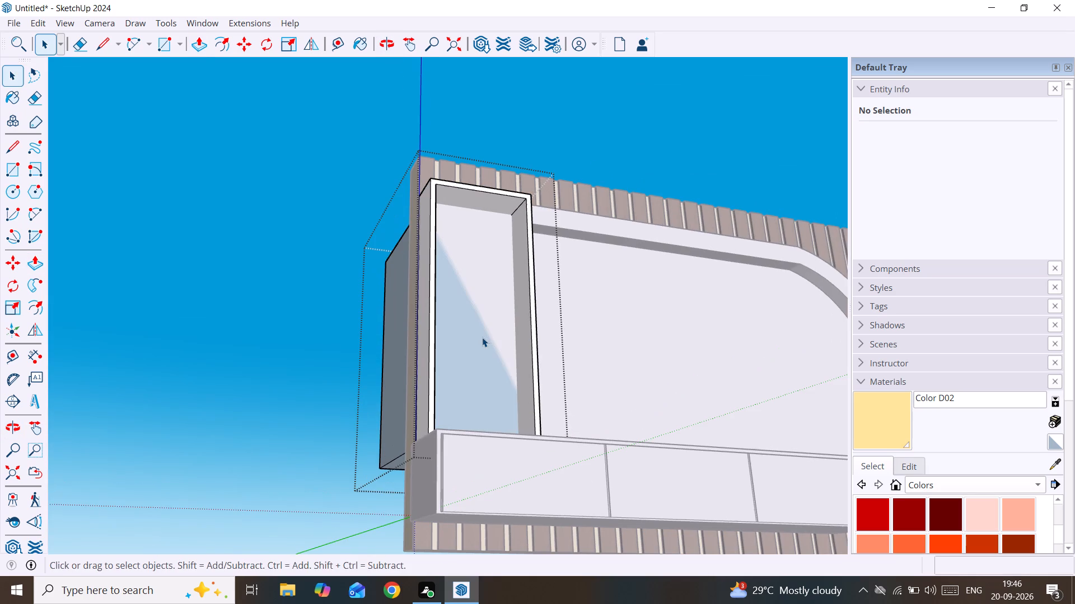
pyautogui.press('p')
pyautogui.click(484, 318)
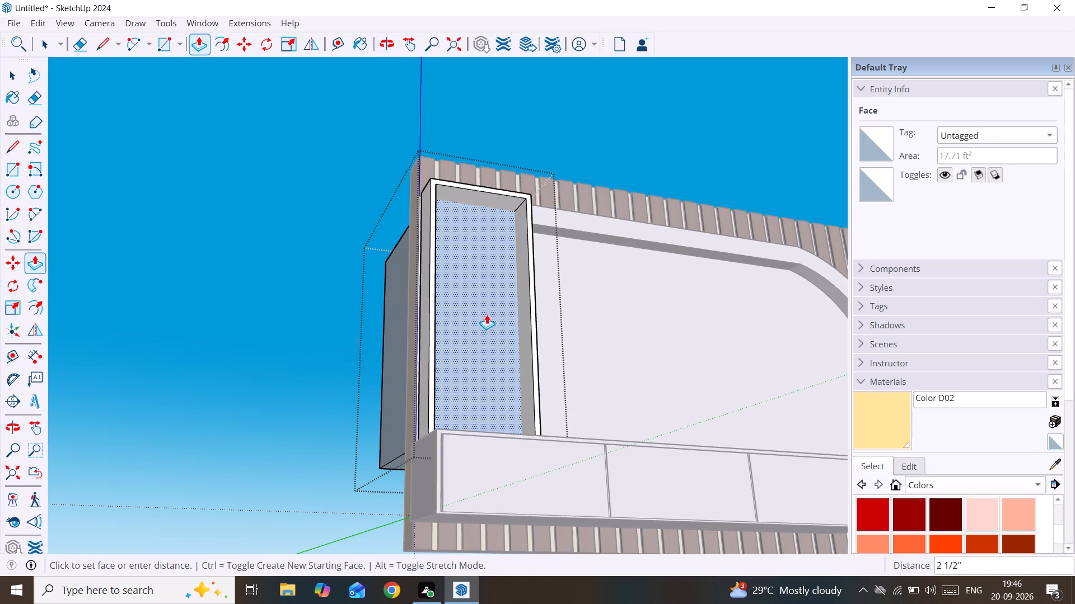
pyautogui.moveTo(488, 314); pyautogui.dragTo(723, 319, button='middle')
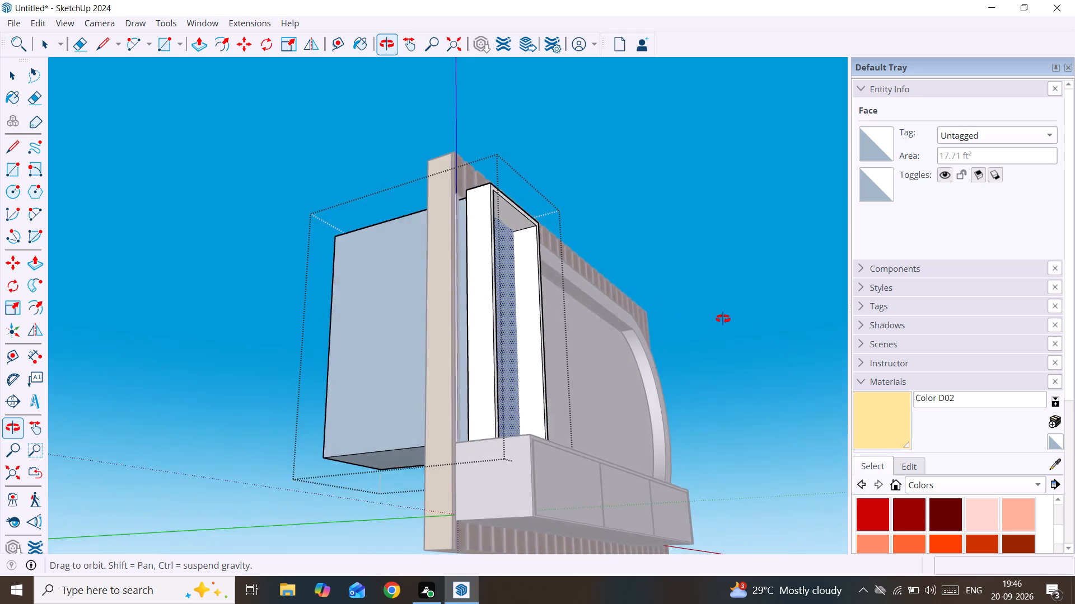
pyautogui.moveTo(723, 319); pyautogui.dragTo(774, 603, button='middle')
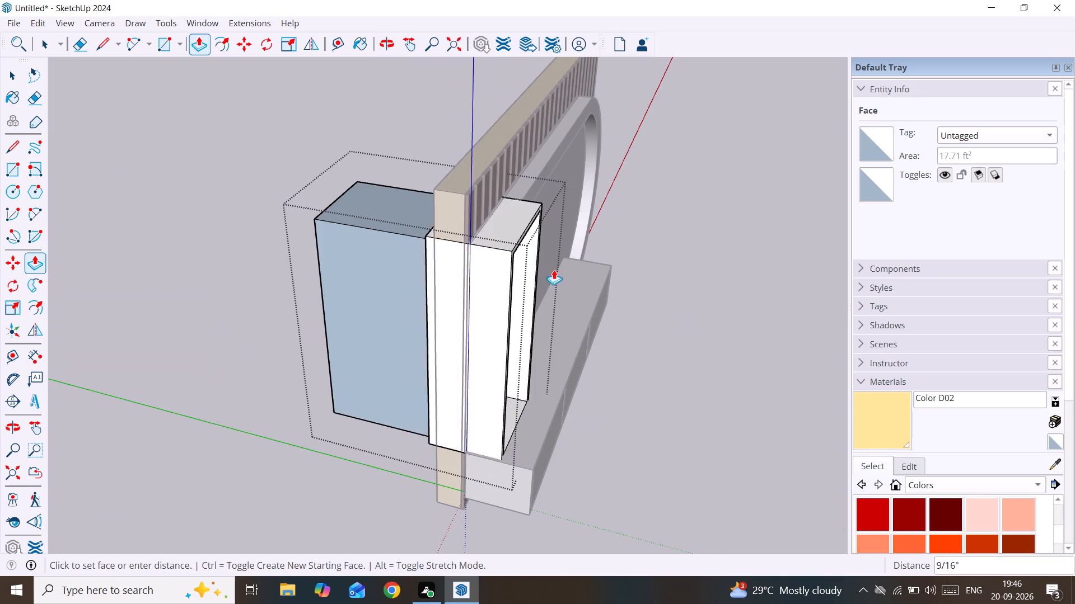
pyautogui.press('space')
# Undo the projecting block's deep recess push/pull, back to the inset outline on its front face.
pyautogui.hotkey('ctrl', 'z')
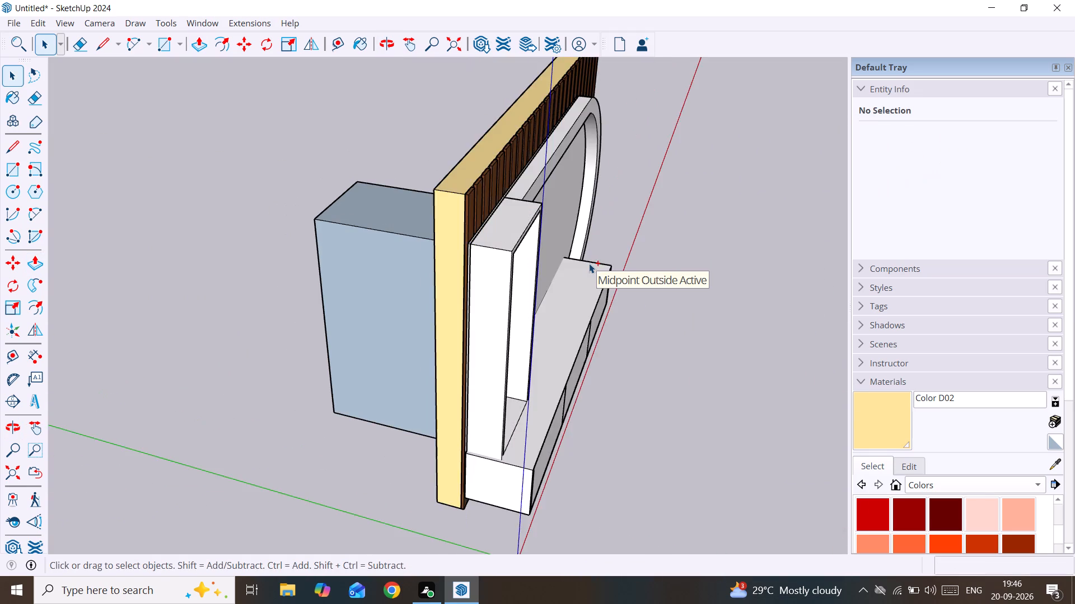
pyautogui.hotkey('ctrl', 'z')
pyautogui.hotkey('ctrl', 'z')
# Push/pull the projecting block's inset front face back about 1' 2 7/16" to hollow it into an open frame.
pyautogui.moveTo(540, 287); pyautogui.dragTo(428, 201, button='middle')
pyautogui.scroll(1, 507, 248)
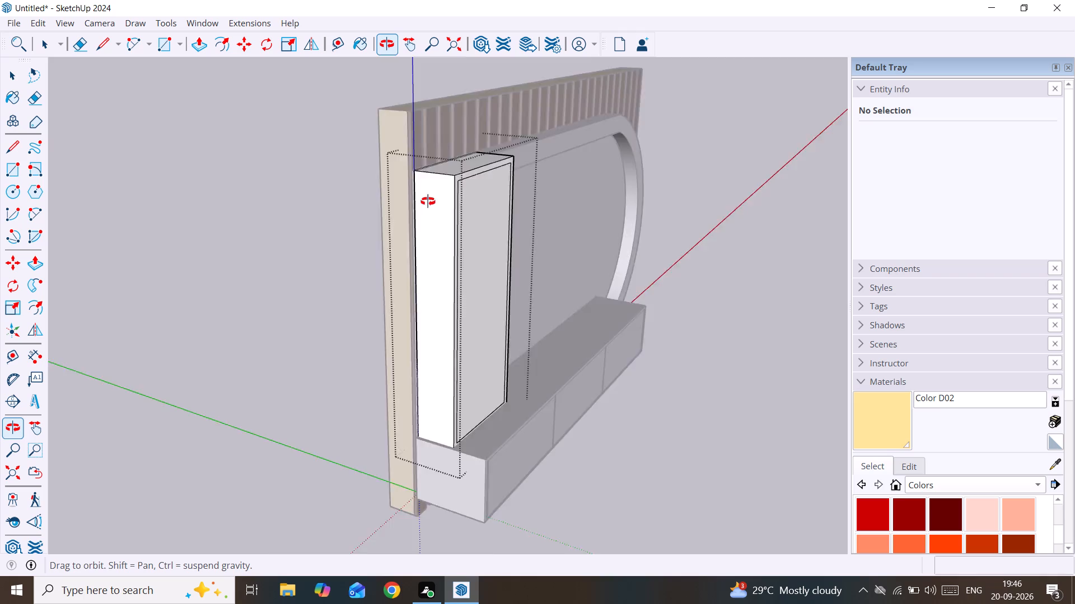
pyautogui.moveTo(428, 201); pyautogui.dragTo(383, 219, button='middle')
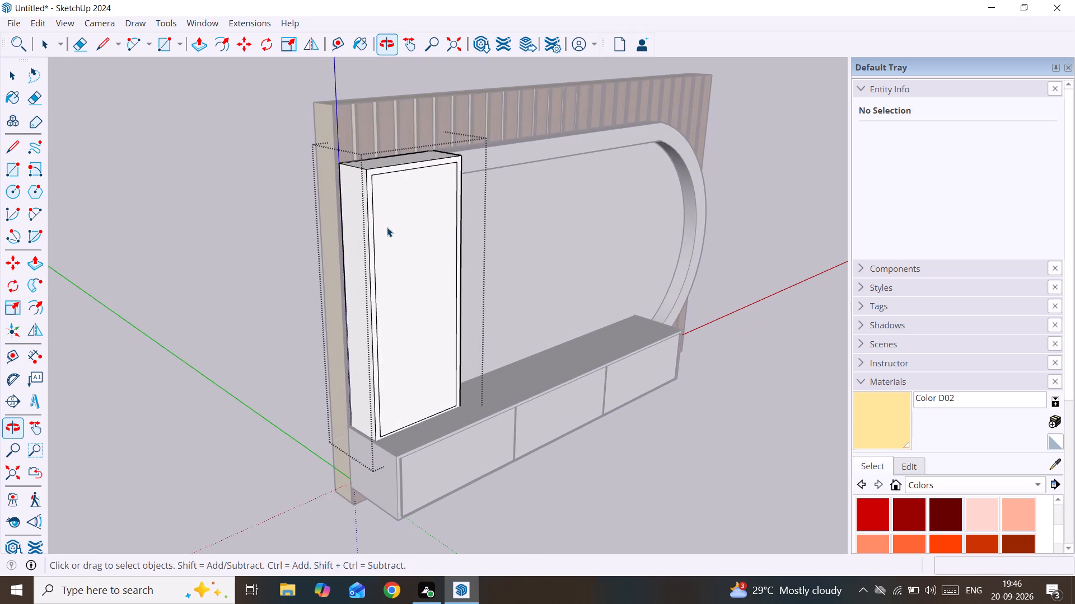
pyautogui.press('p')
pyautogui.click(405, 247)
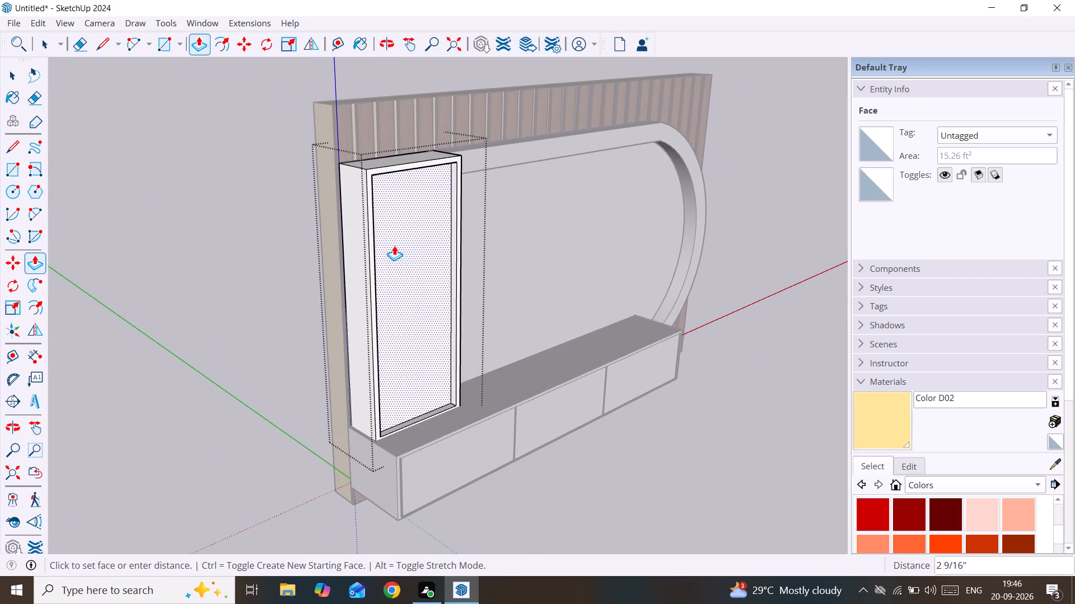
pyautogui.moveTo(387, 244); pyautogui.dragTo(411, 249, button='middle')
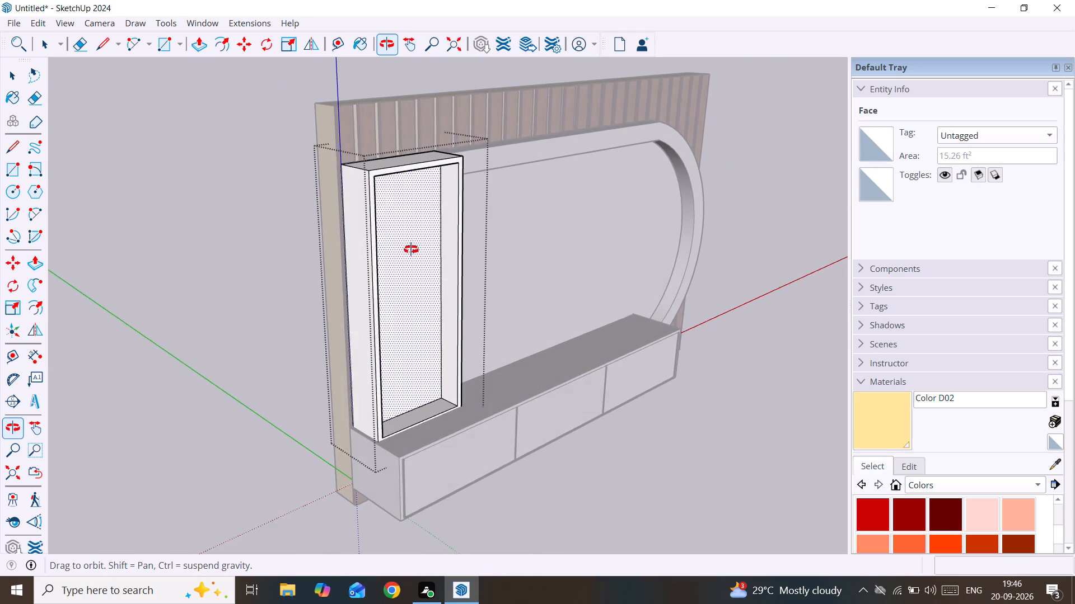
pyautogui.moveTo(411, 249); pyautogui.dragTo(496, 267, button='middle')
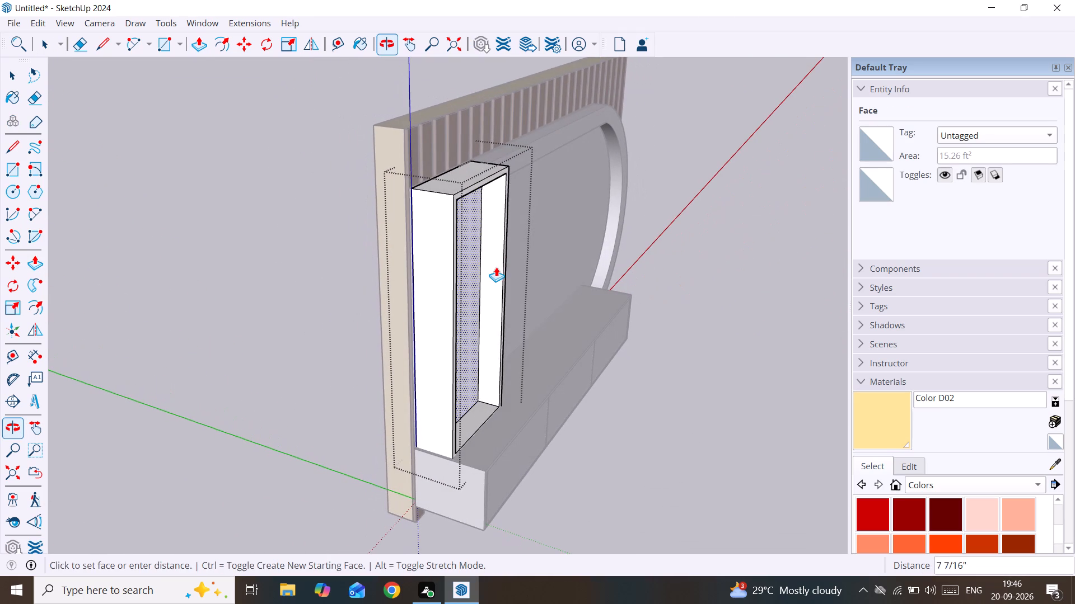
pyautogui.click(432, 229)
pyautogui.moveTo(432, 229); pyautogui.dragTo(671, 228, button='middle')
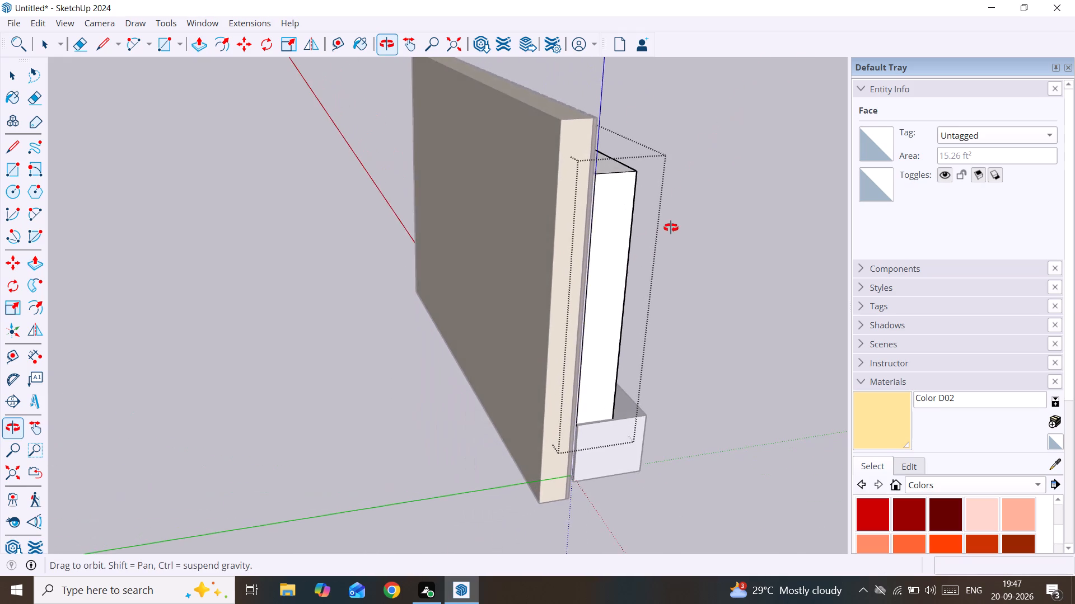
pyautogui.moveTo(671, 228); pyautogui.dragTo(209, 143, button='middle')
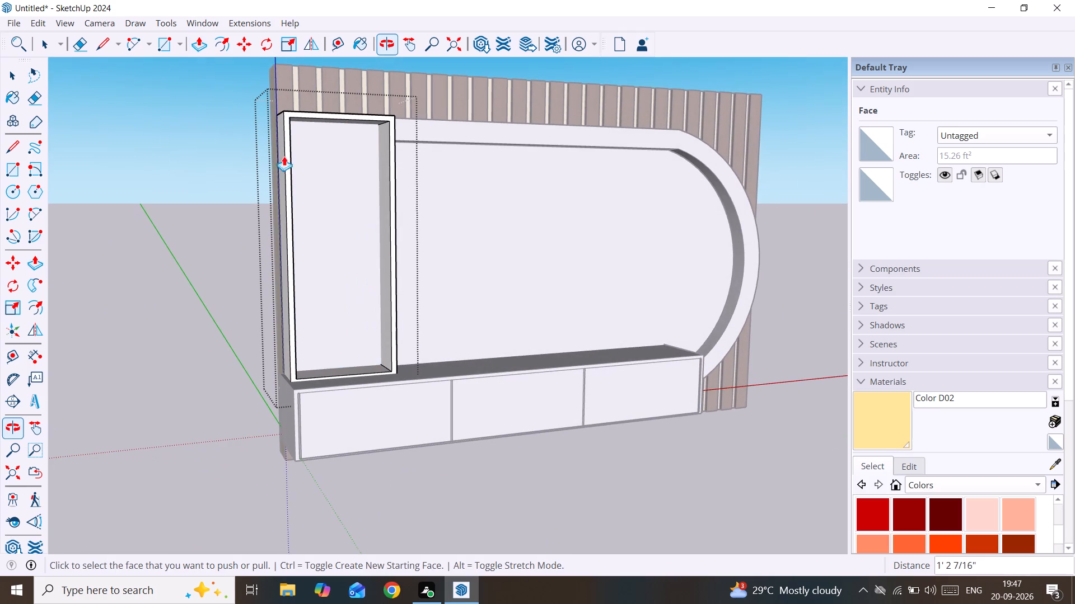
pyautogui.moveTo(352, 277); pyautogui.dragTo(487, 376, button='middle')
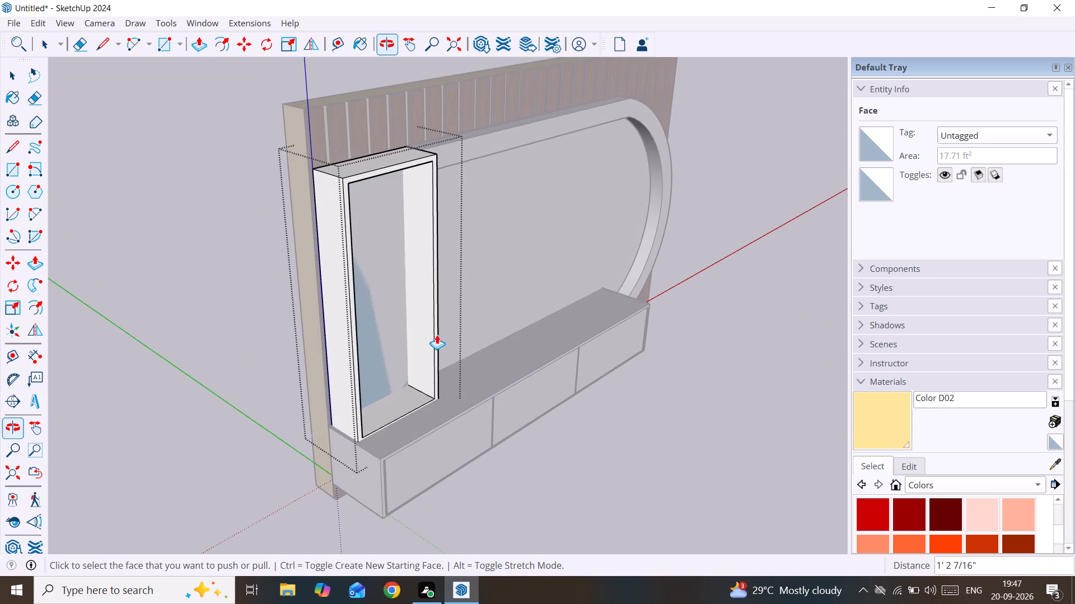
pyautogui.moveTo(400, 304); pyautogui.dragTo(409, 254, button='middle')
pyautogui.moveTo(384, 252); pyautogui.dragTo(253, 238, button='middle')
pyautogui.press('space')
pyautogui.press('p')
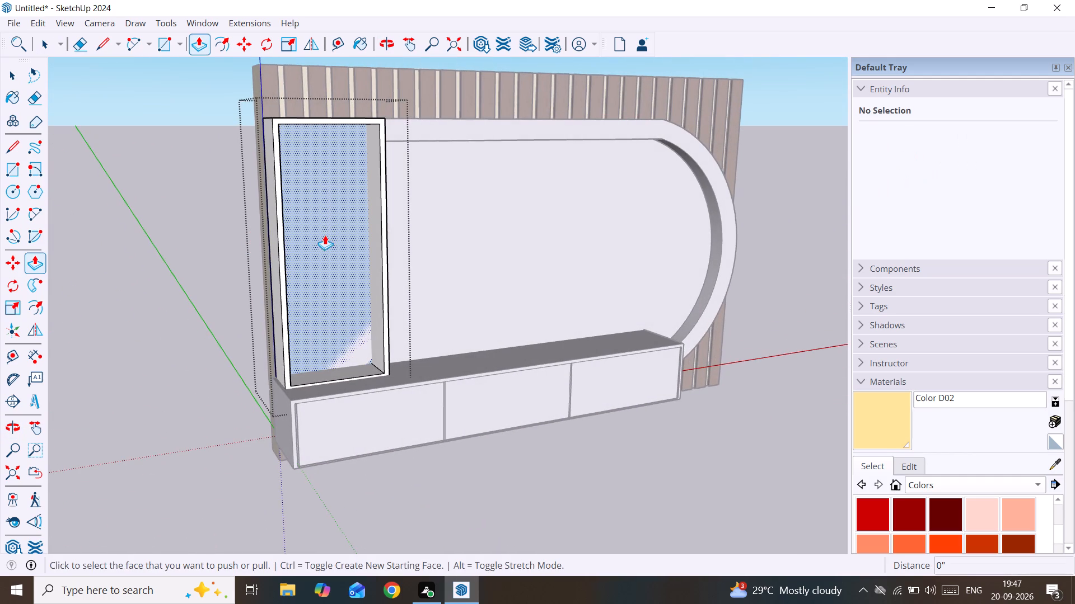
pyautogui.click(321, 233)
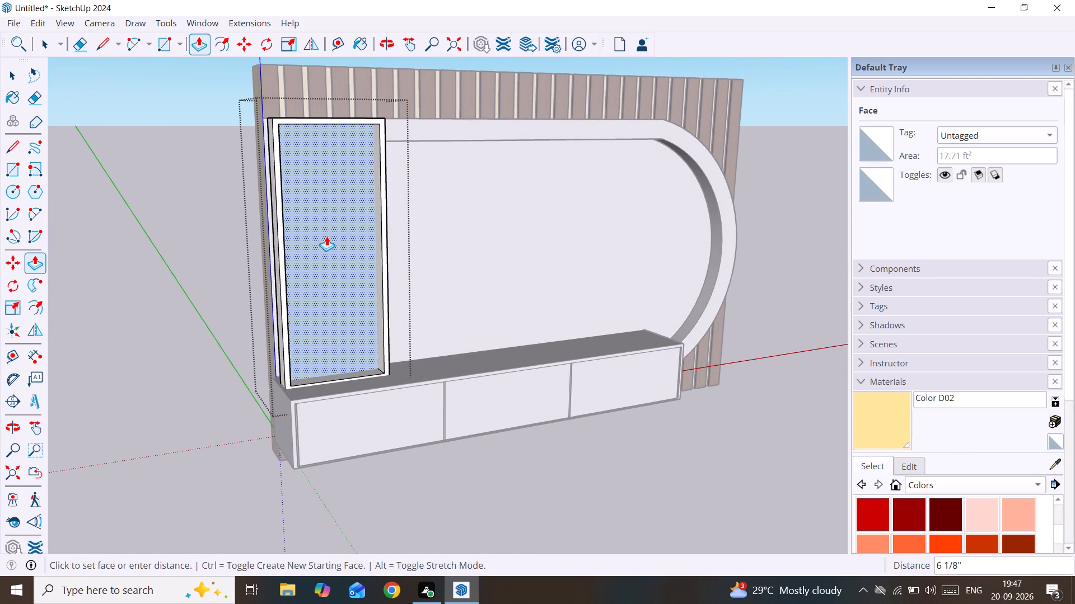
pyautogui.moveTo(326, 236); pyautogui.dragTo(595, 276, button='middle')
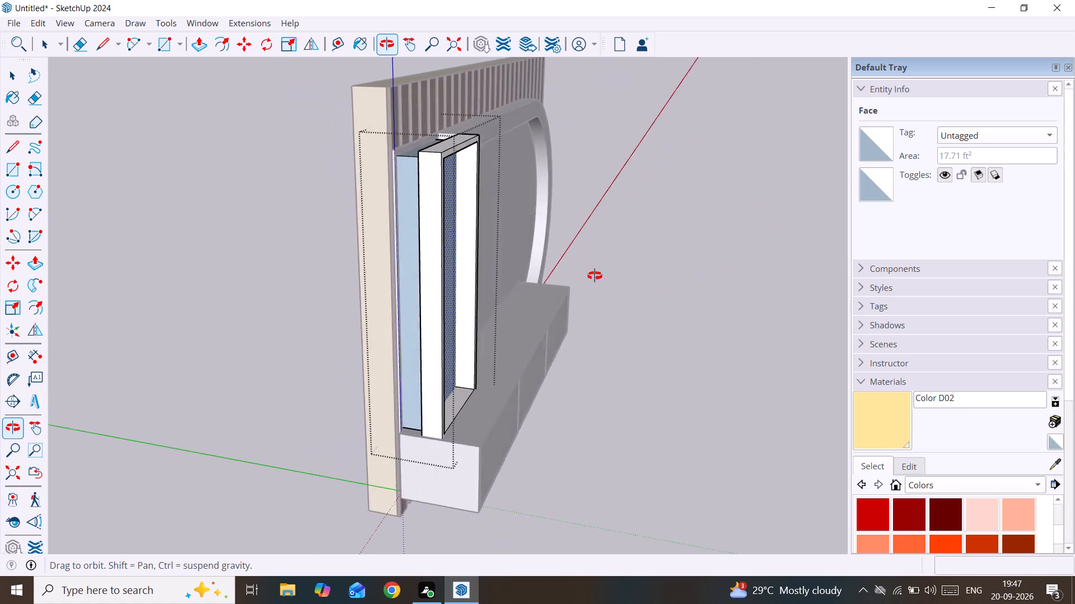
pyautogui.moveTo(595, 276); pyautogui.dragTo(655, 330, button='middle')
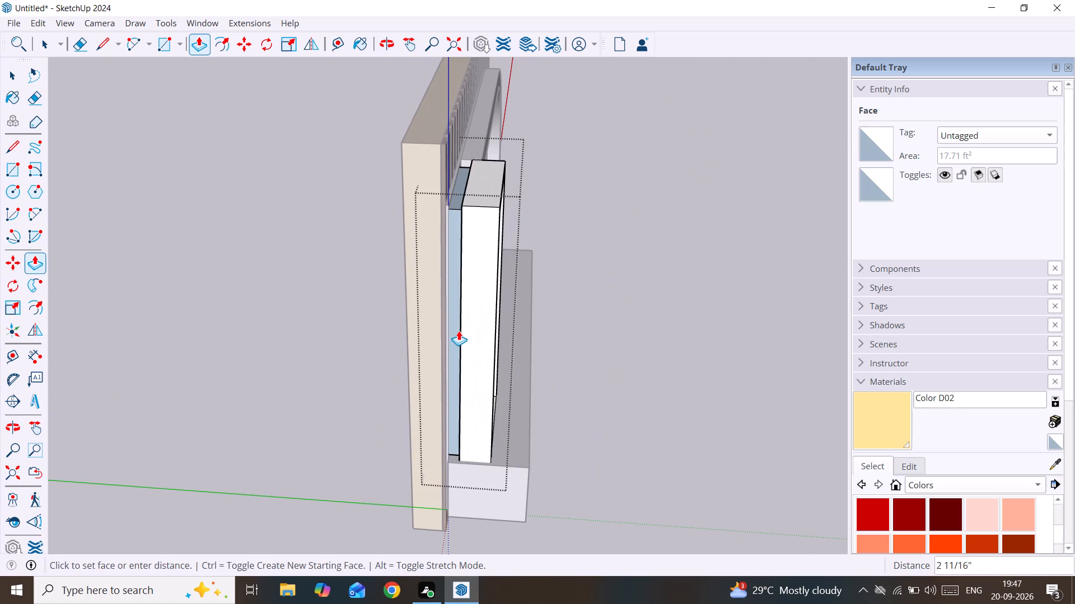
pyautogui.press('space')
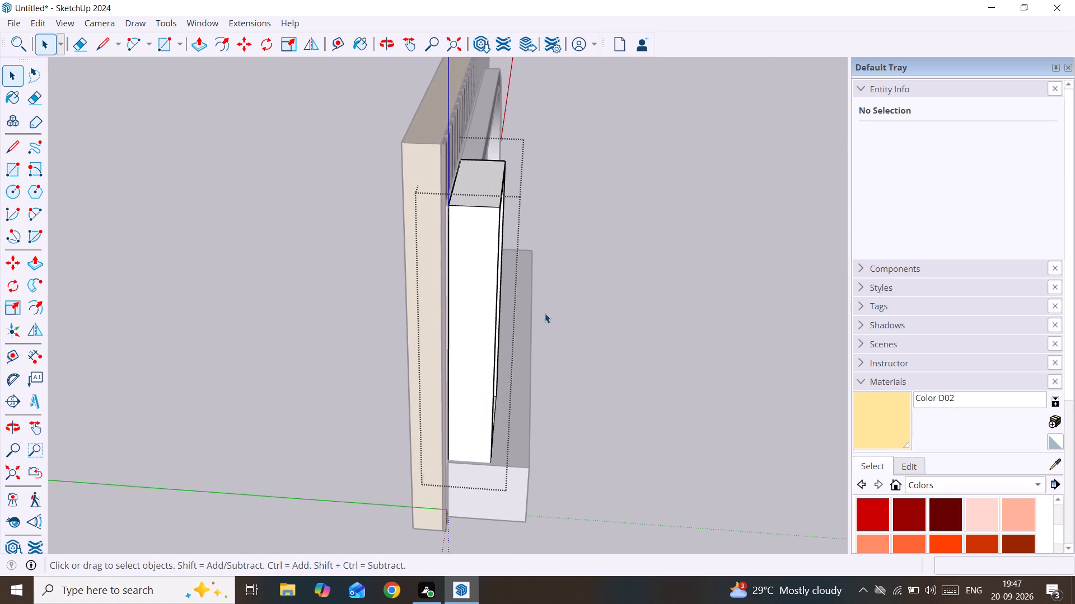
# Undo the projecting block's recess push/pull, back to the inset outline on its front face.
pyautogui.moveTo(545, 313); pyautogui.dragTo(317, 256, button='middle')
pyautogui.hotkey('ctrl', 'z')
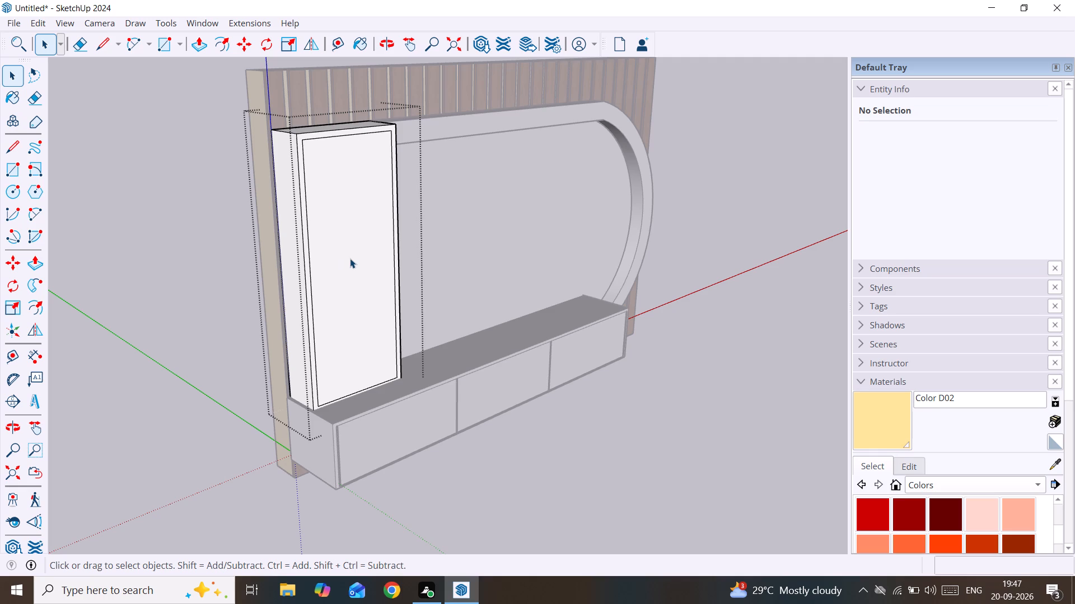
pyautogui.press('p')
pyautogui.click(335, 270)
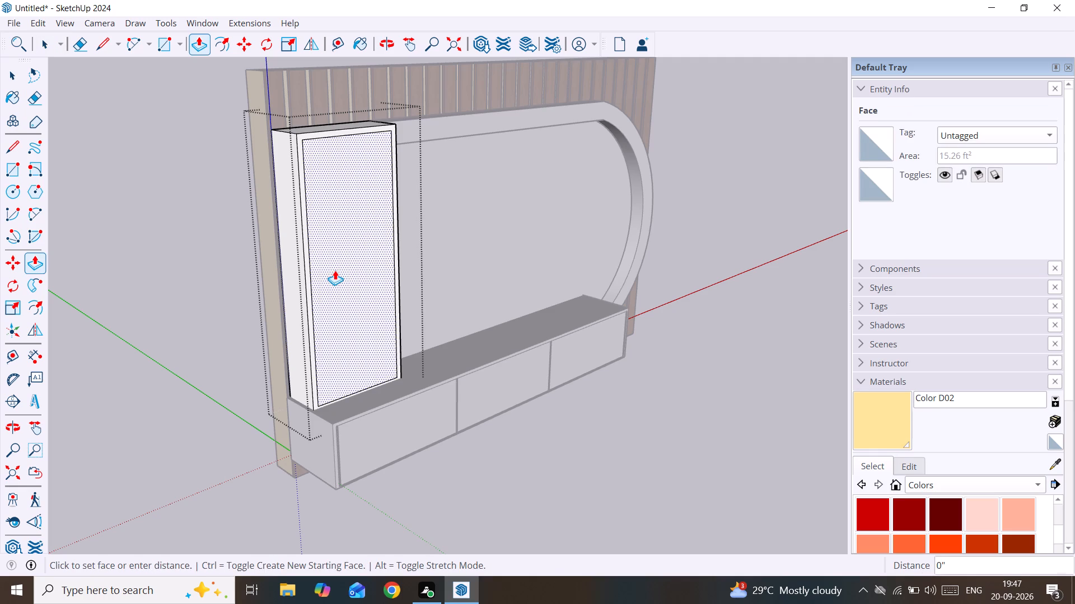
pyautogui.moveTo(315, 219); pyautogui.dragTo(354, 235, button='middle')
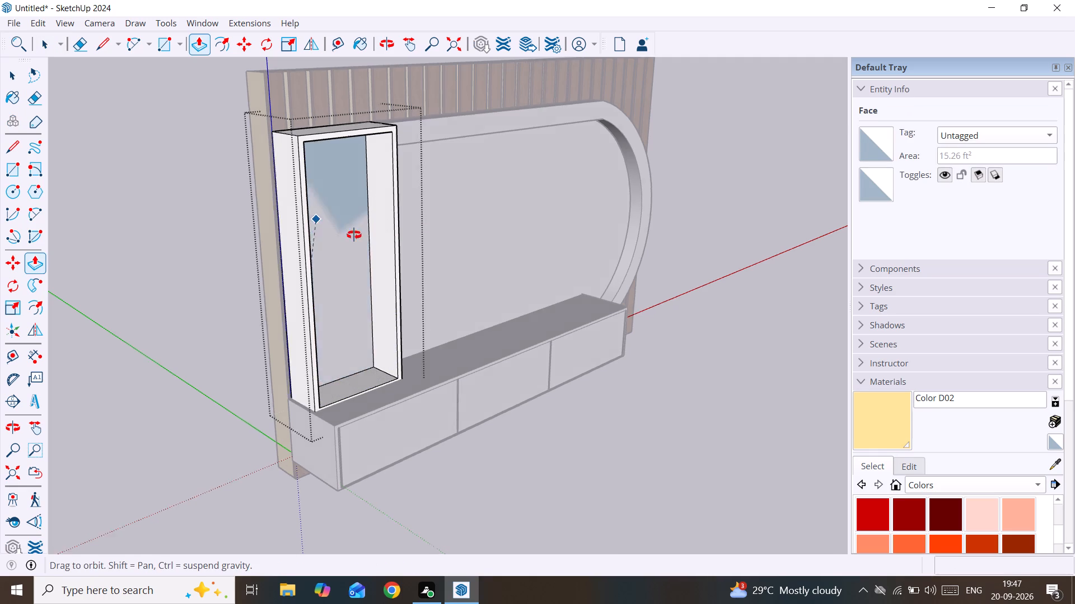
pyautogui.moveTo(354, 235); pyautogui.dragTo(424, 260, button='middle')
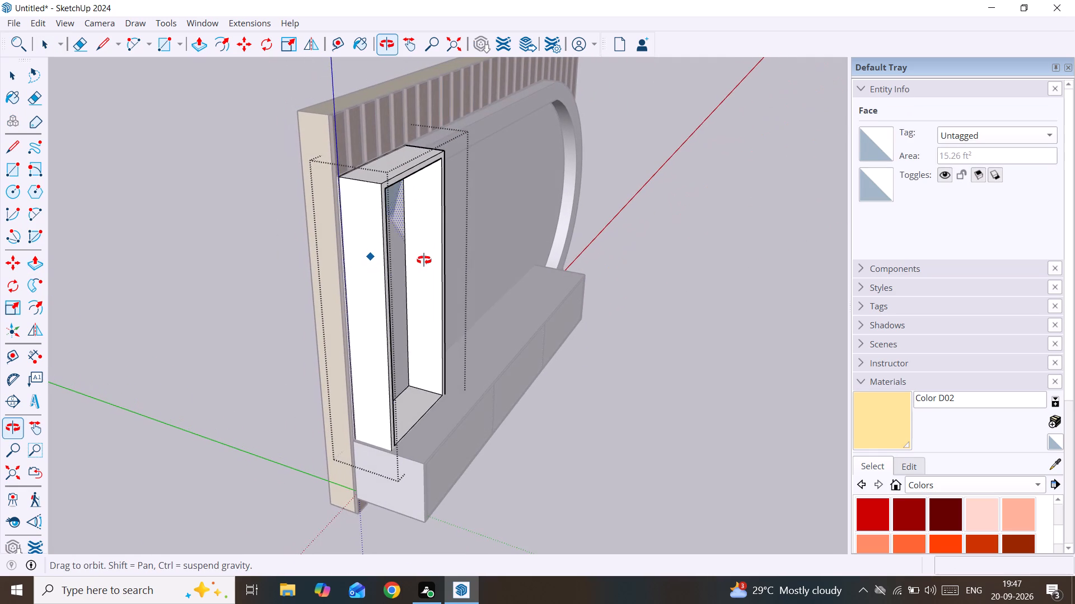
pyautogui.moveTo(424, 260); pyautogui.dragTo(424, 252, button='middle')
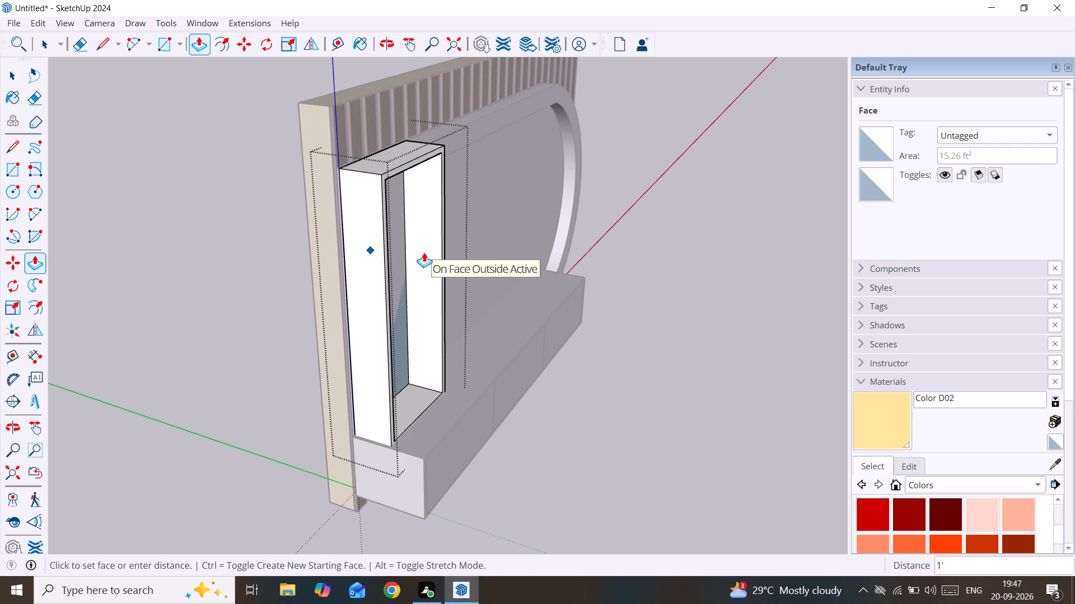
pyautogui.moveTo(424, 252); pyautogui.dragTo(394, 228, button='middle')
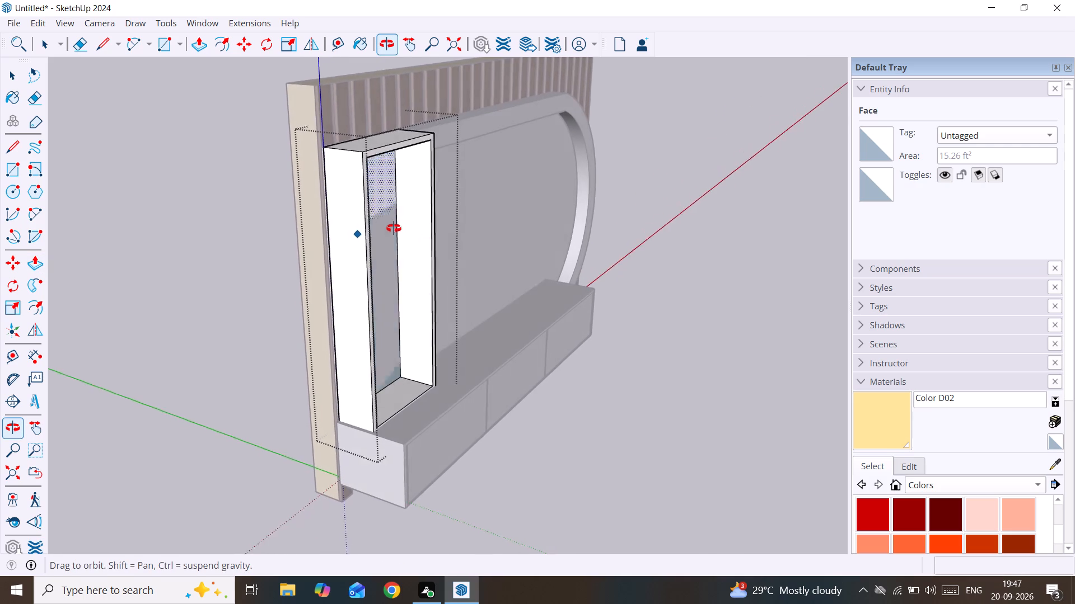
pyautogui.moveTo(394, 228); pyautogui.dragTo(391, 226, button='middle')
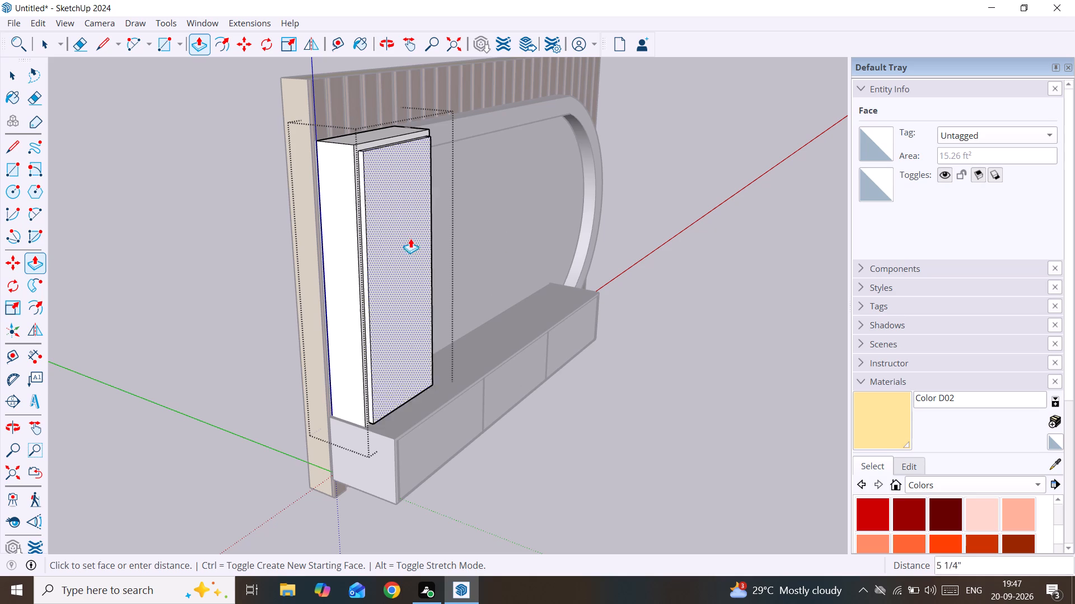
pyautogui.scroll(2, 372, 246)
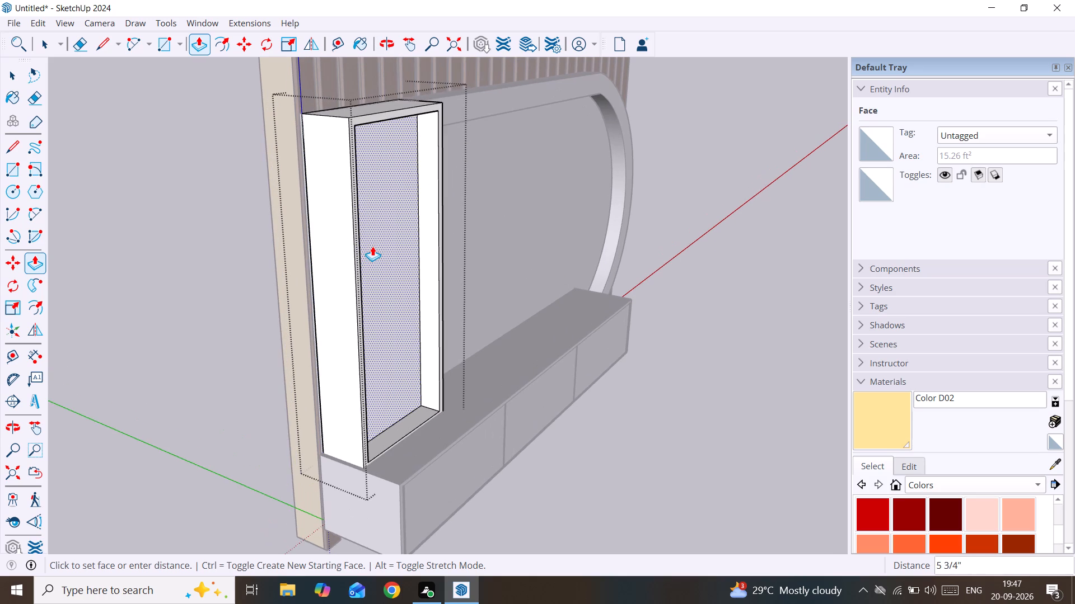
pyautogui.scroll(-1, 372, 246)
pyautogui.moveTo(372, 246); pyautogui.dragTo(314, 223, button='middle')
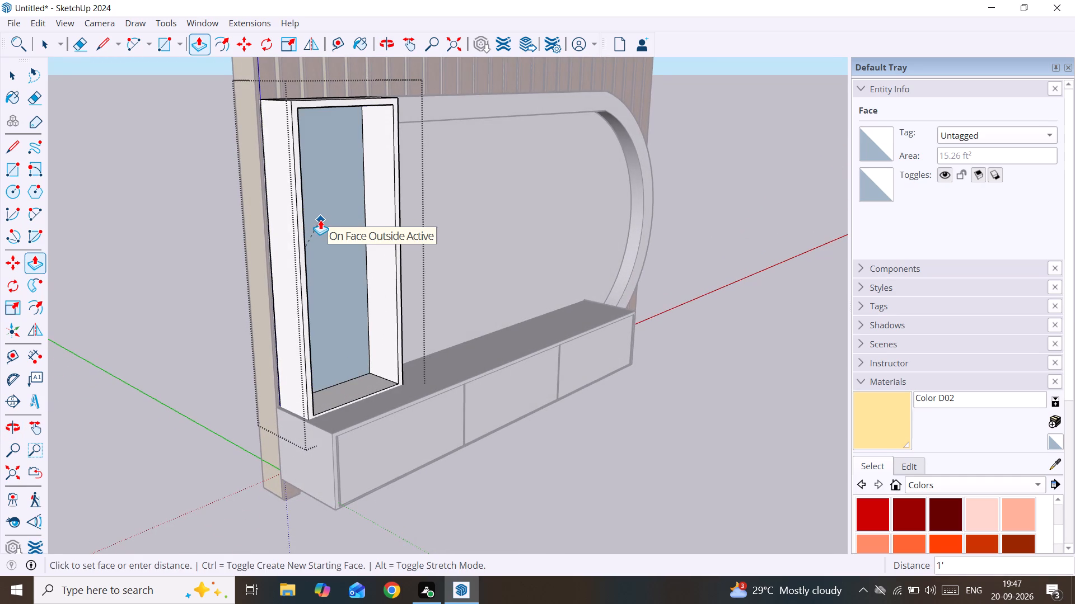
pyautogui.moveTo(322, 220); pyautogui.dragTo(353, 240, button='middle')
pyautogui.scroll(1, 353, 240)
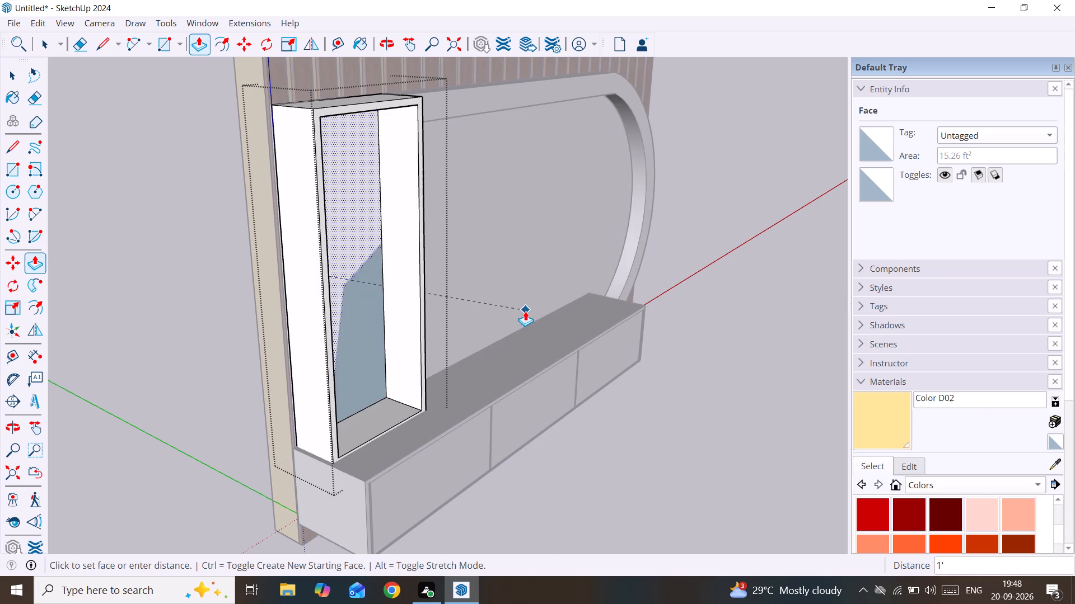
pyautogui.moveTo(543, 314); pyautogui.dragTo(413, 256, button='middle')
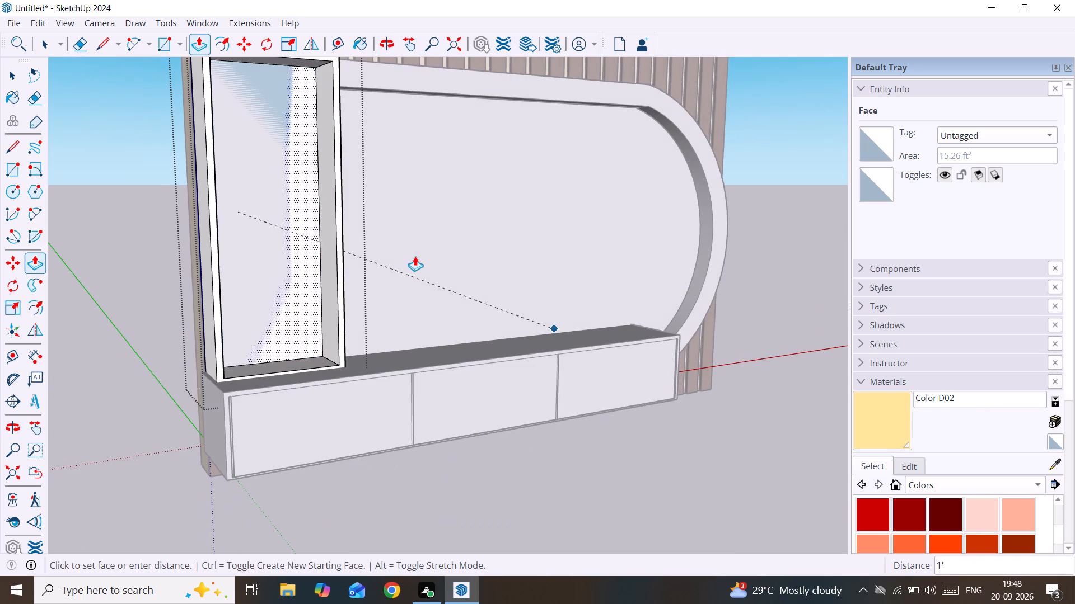
# Undo the offset outline on the projecting block's front face.
pyautogui.hotkey('ctrl', 'z')
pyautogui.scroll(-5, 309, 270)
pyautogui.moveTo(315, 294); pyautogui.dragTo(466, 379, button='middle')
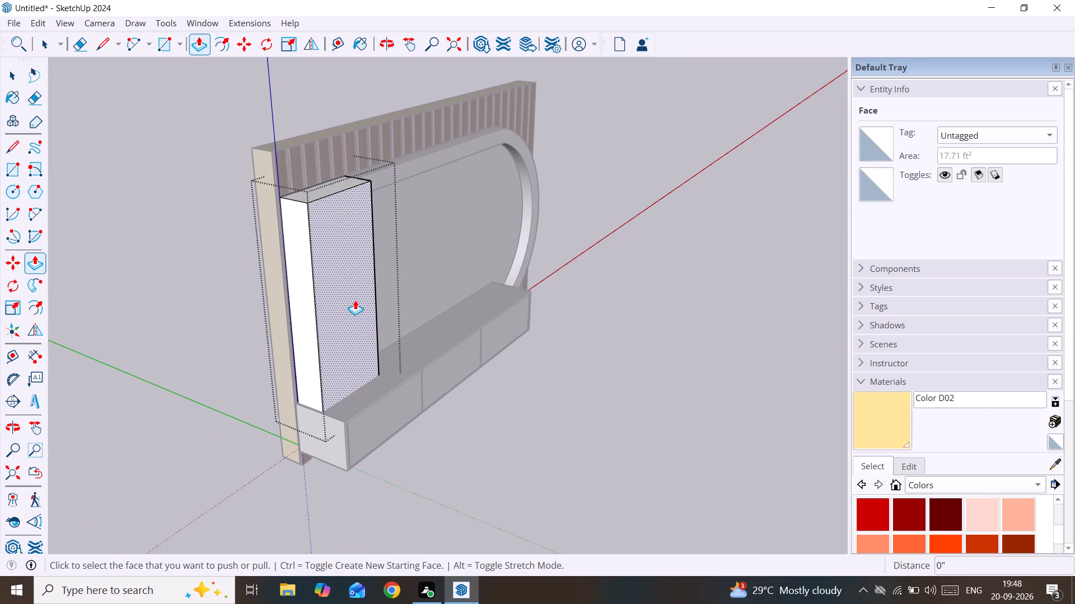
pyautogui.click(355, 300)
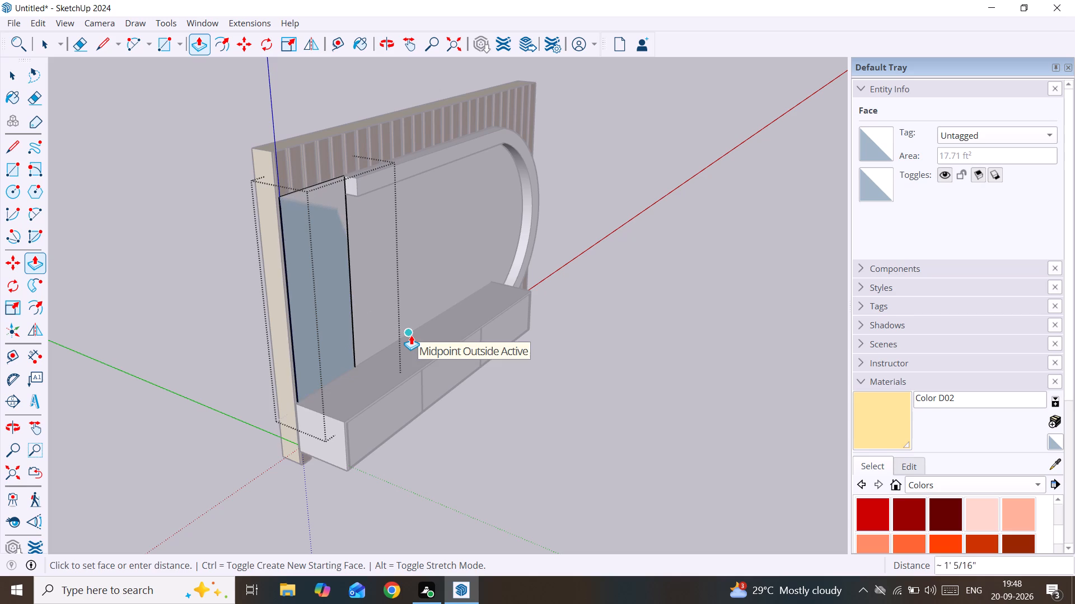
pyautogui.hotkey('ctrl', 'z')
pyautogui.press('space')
# Offset the projecting block's front face outline inward about 1 11/16".
pyautogui.moveTo(579, 375); pyautogui.dragTo(366, 323, button='middle')
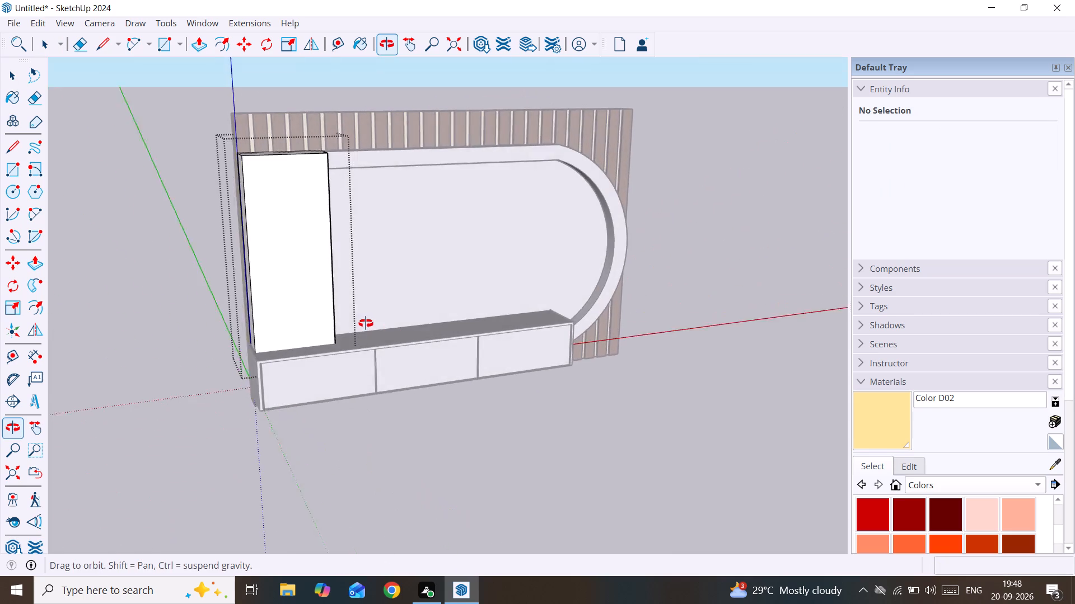
pyautogui.moveTo(366, 323); pyautogui.dragTo(363, 323, button='middle')
pyautogui.press('f')
pyautogui.click(262, 266)
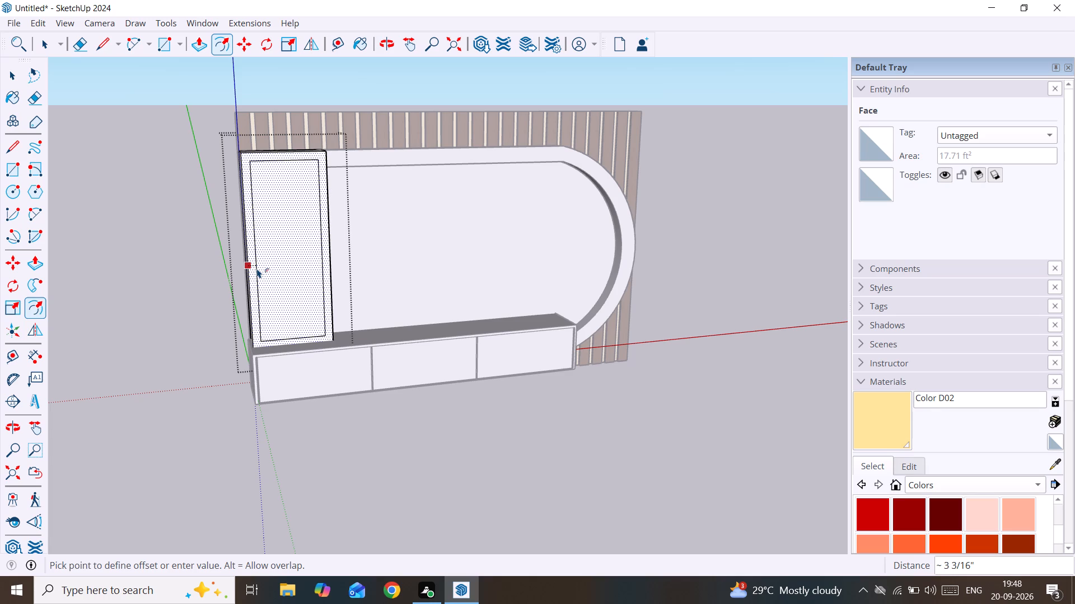
pyautogui.scroll(8, 257, 268)
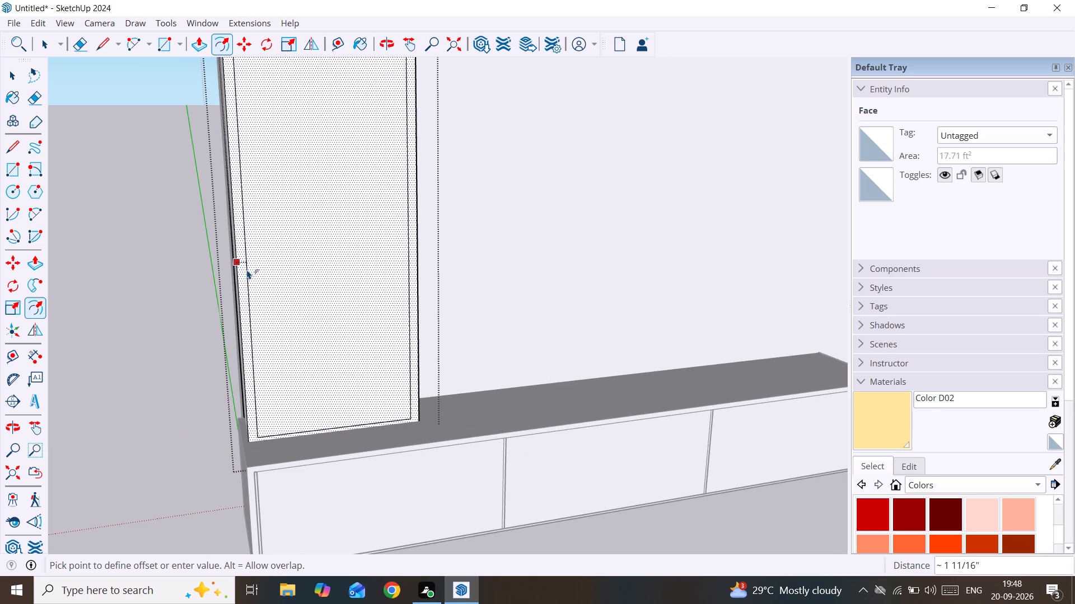
pyautogui.click(247, 270)
pyautogui.scroll(-6, 281, 257)
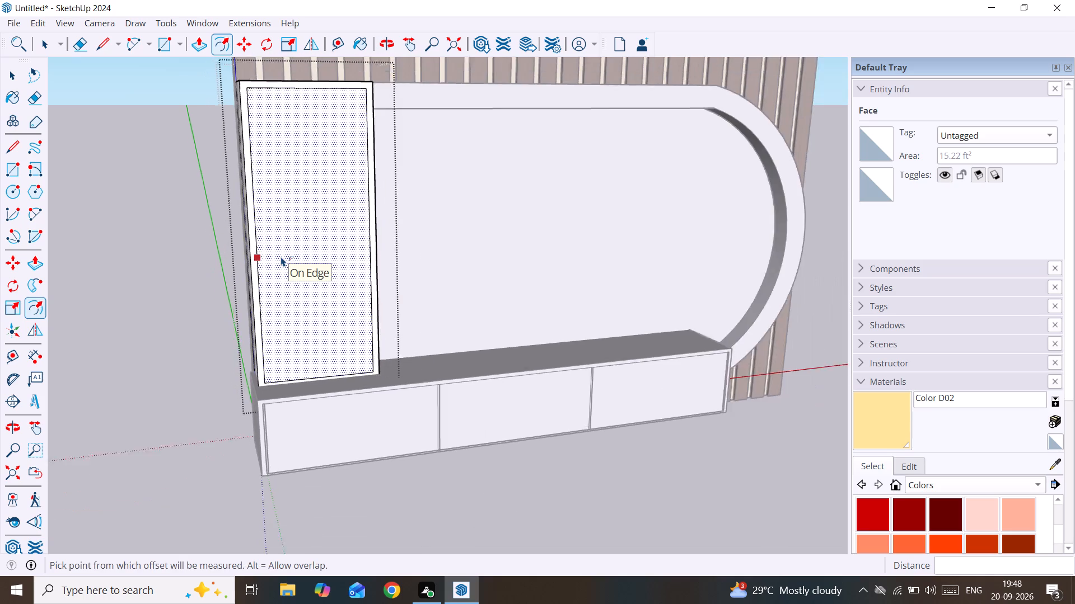
pyautogui.press('space')
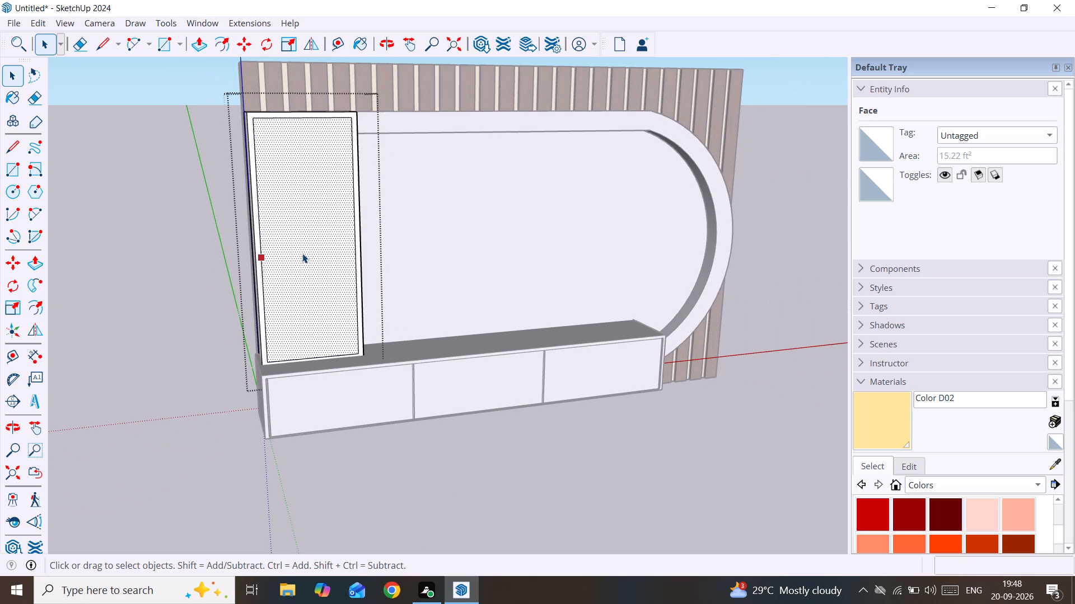
# Push/pull the projecting block's inset front face back about 10 7/16" to hollow it with a closed back.
pyautogui.press('space')
pyautogui.click(207, 275)
pyautogui.doubleClick(310, 257)
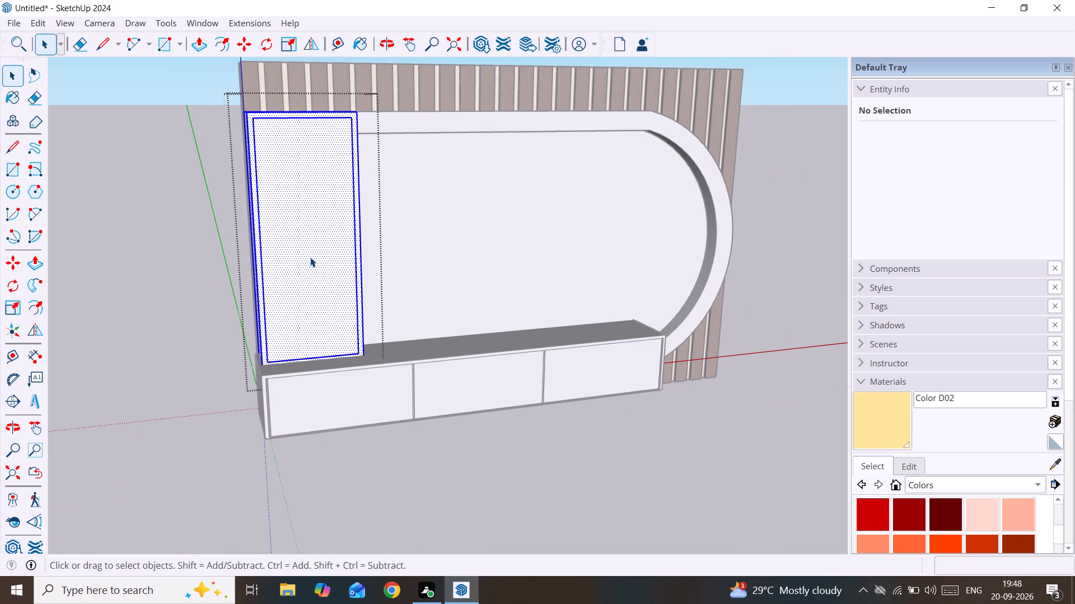
pyautogui.doubleClick(320, 272)
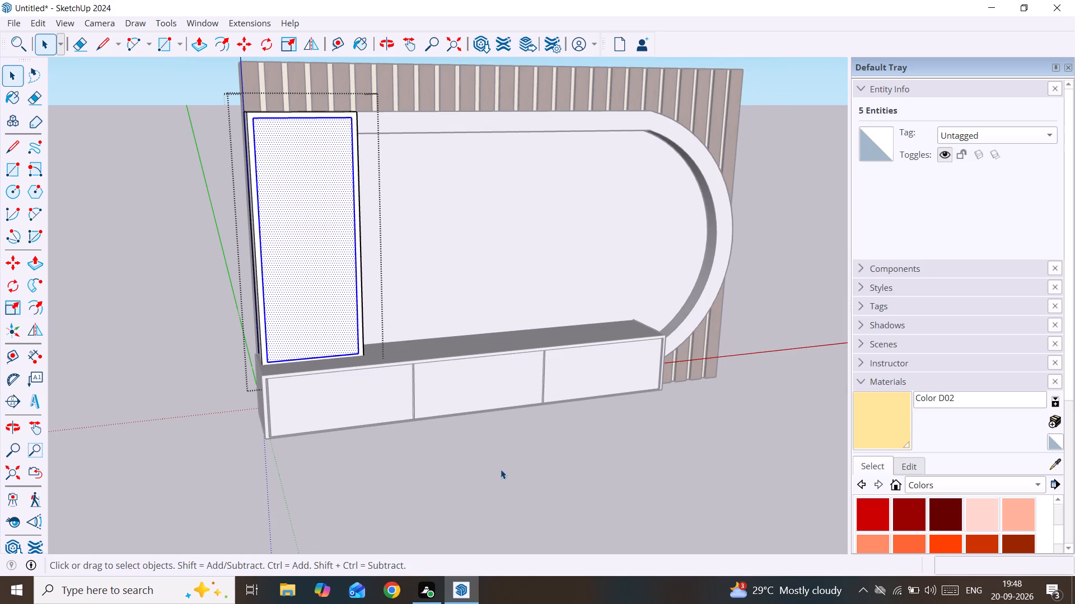
pyautogui.moveTo(349, 323); pyautogui.dragTo(424, 365, button='middle')
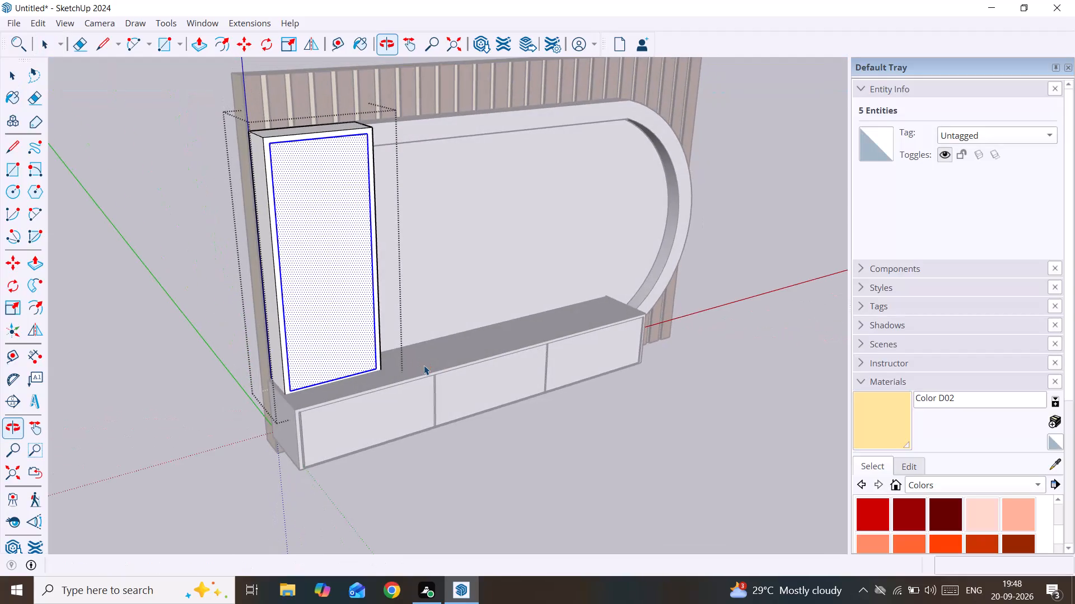
pyautogui.scroll(2, 331, 302)
pyautogui.click(649, 513)
pyautogui.doubleClick(310, 292)
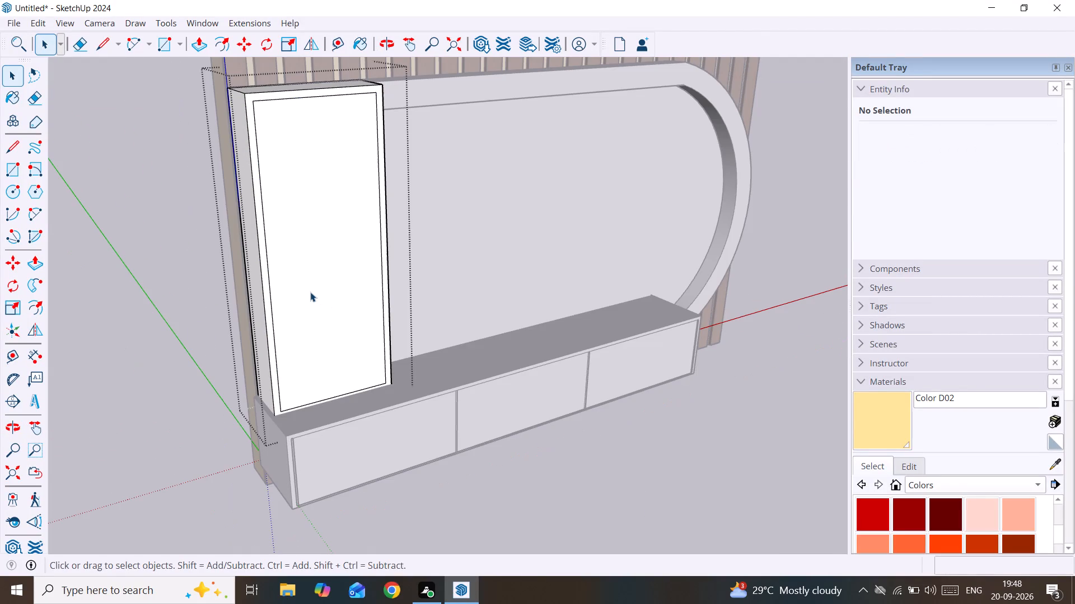
pyautogui.press('p')
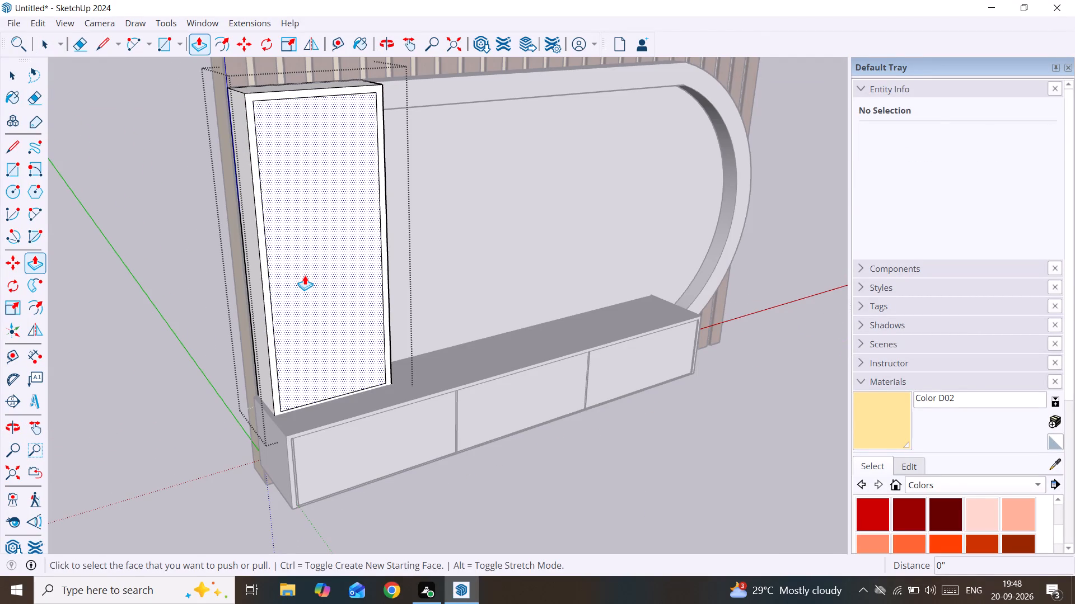
pyautogui.click(305, 275)
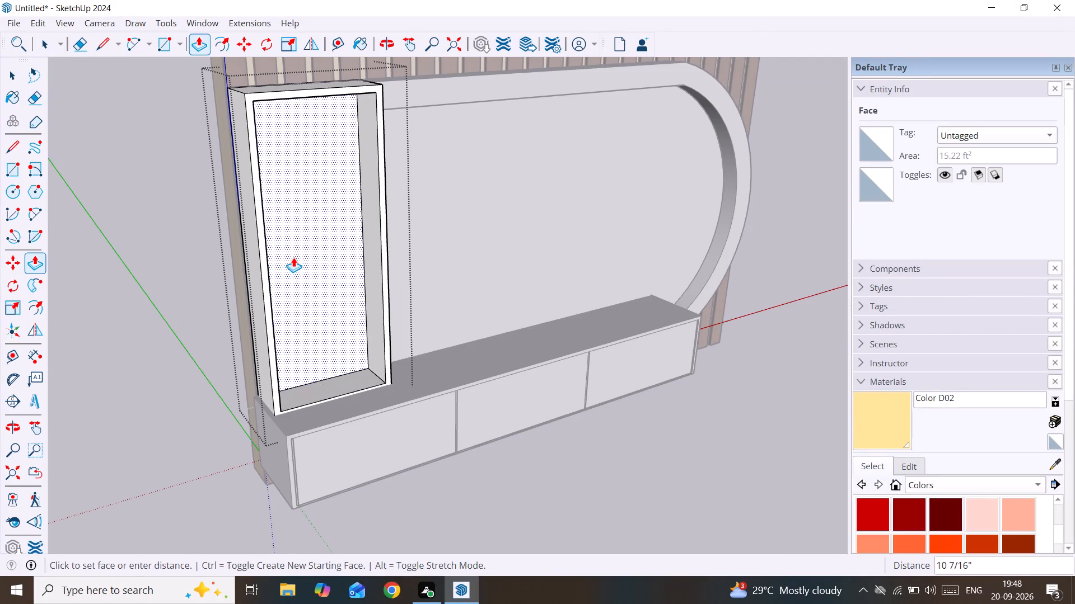
pyautogui.click(293, 257)
pyautogui.press('space')
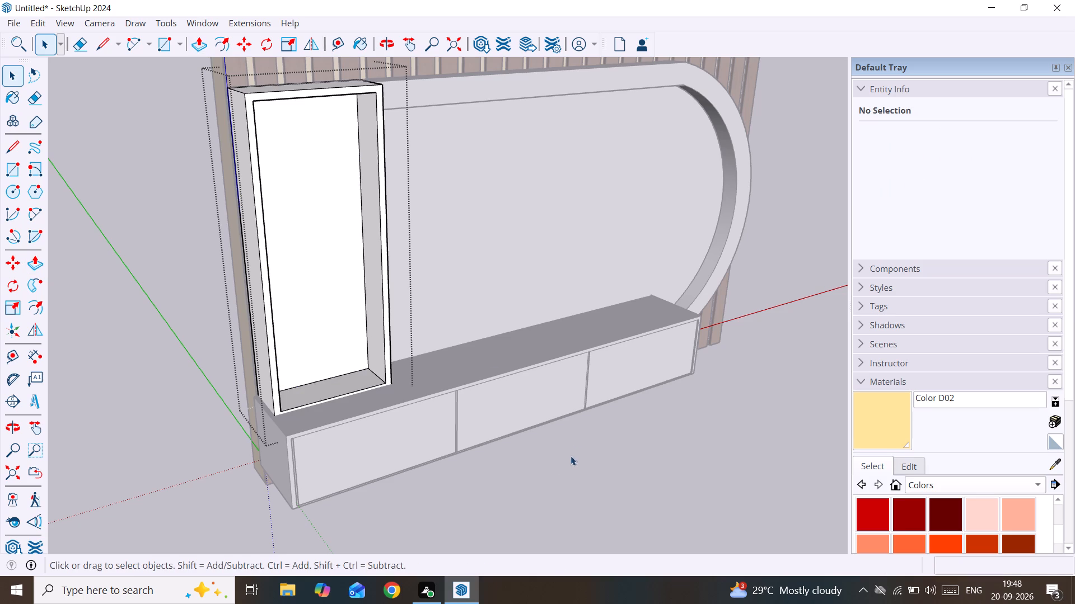
# Draw a rectangle about 2' 5 3/16" wide on the shelf block's inner floor, from the back corner to just short of the front edge.
pyautogui.moveTo(431, 425); pyautogui.dragTo(242, 461, button='middle')
pyautogui.scroll(1, 249, 397)
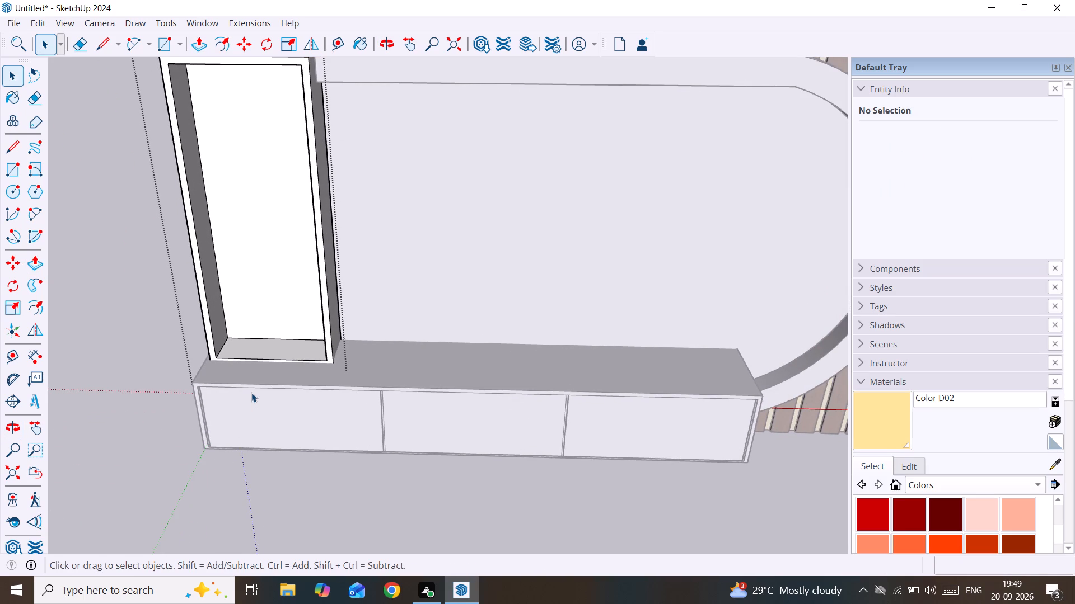
pyautogui.press('r')
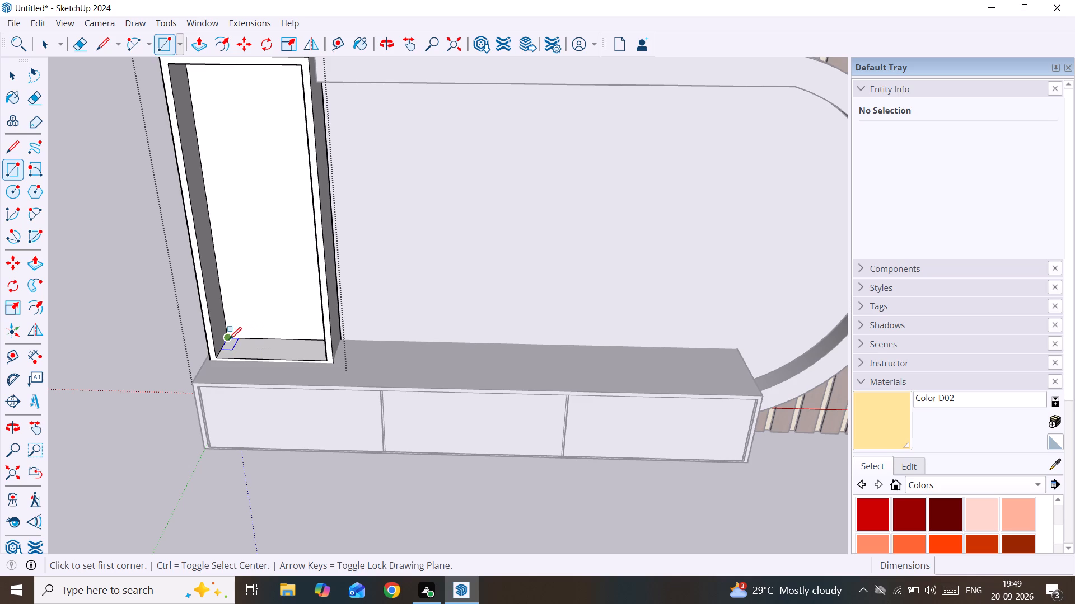
pyautogui.click(227, 338)
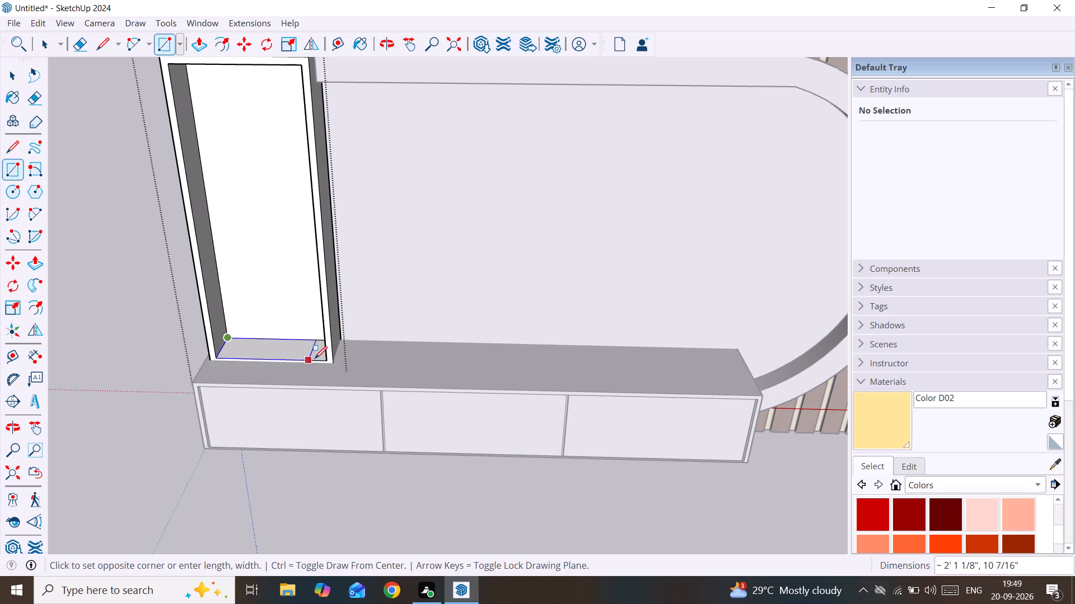
pyautogui.moveTo(315, 358); pyautogui.dragTo(513, 361, button='middle')
pyautogui.scroll(6, 378, 380)
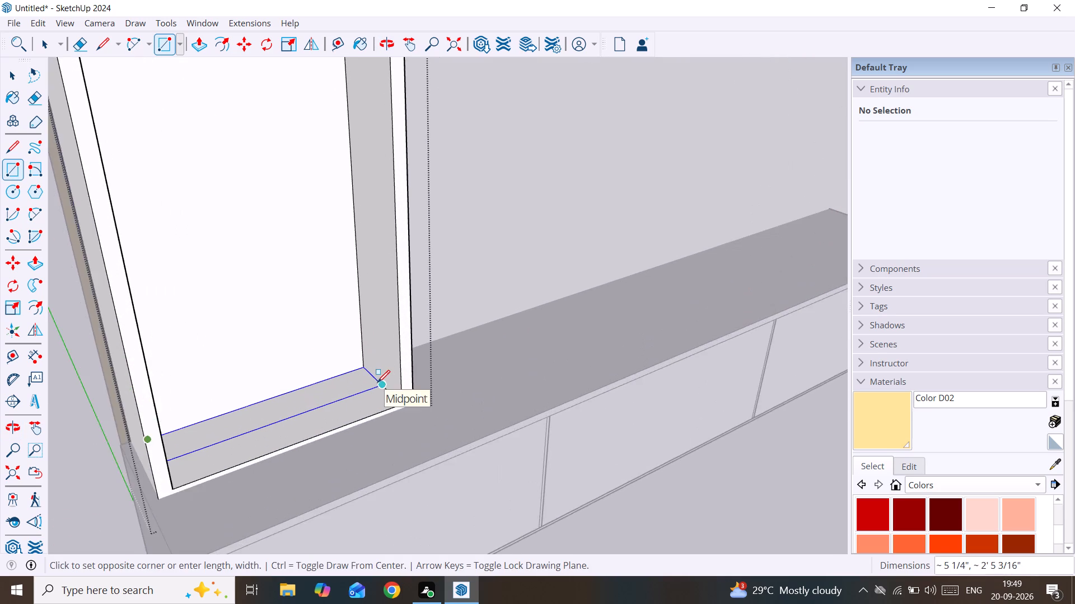
pyautogui.scroll(2, 377, 383)
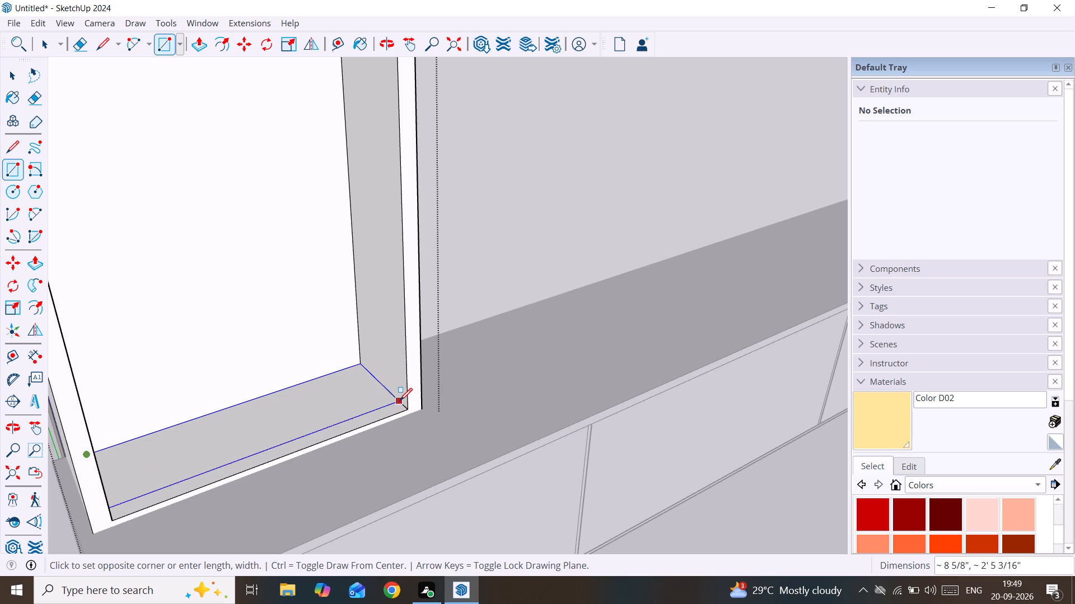
pyautogui.scroll(10, 399, 400)
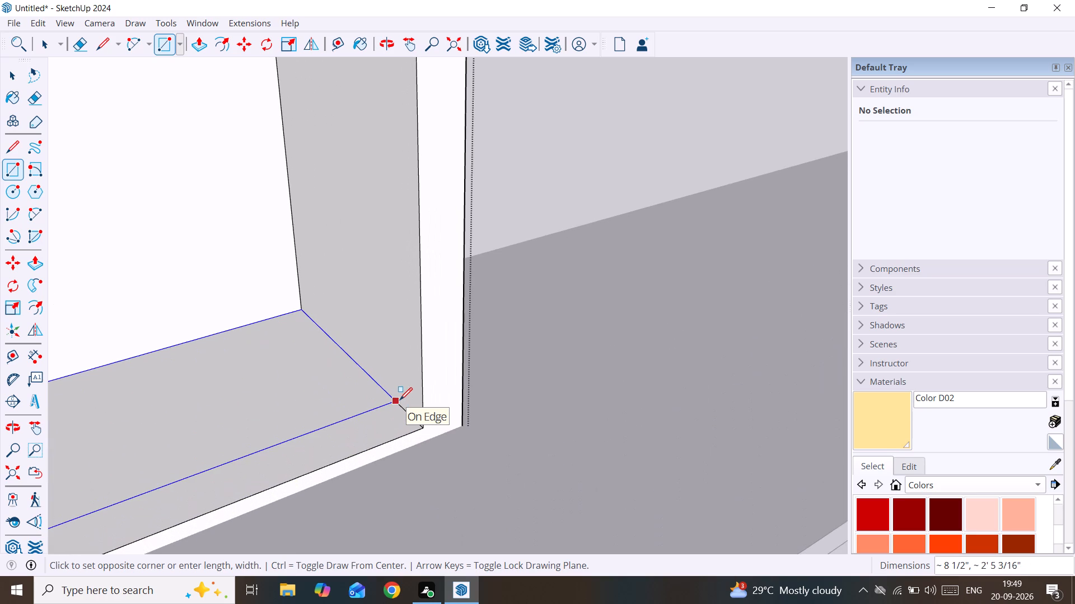
pyautogui.click(407, 409)
pyautogui.scroll(-4, 407, 410)
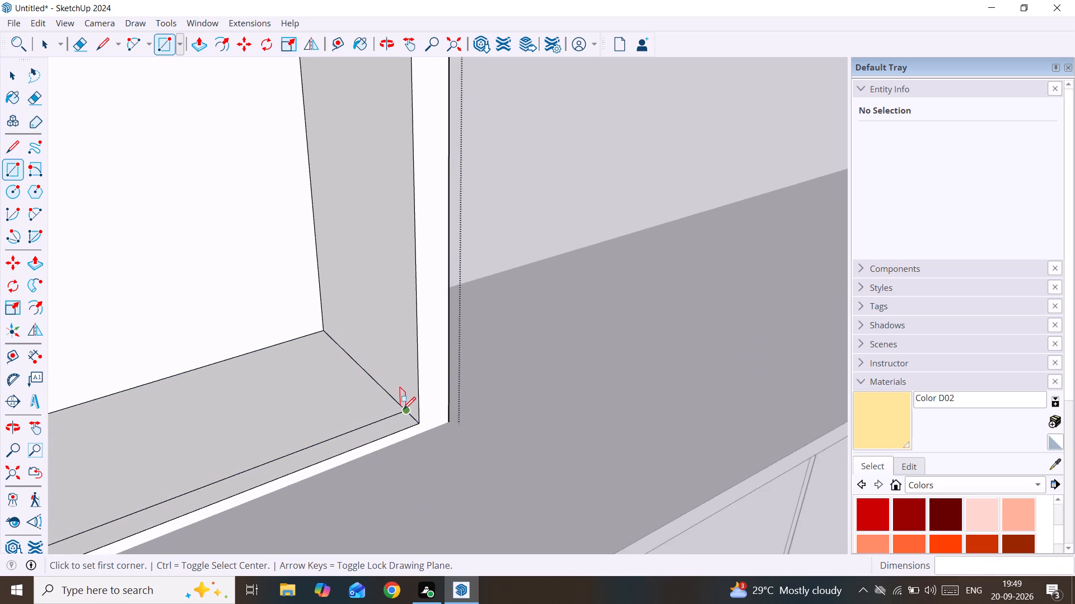
pyautogui.scroll(-14, 403, 409)
pyautogui.press('space')
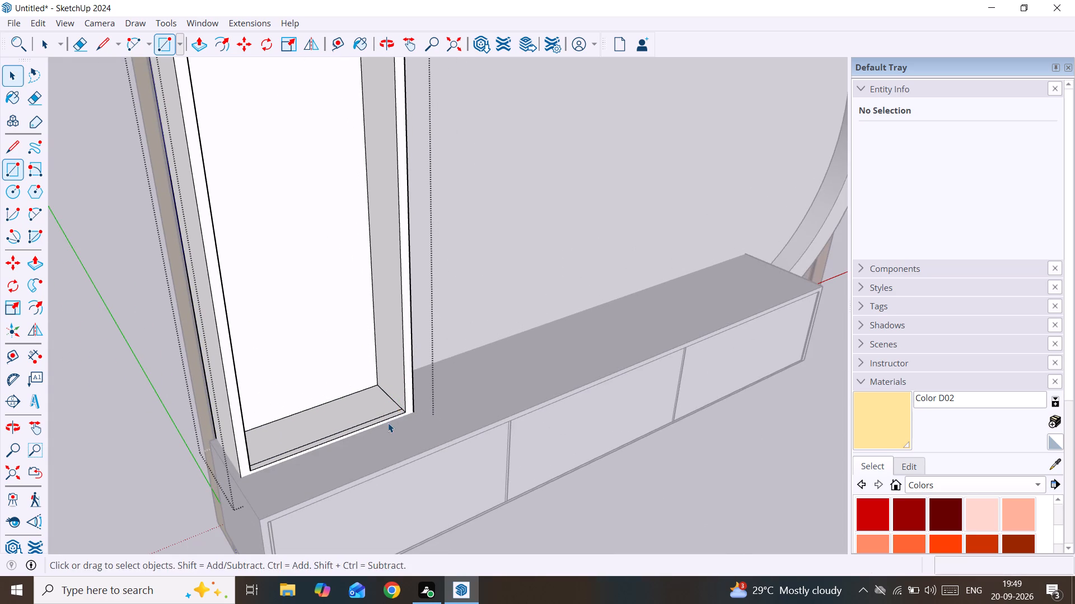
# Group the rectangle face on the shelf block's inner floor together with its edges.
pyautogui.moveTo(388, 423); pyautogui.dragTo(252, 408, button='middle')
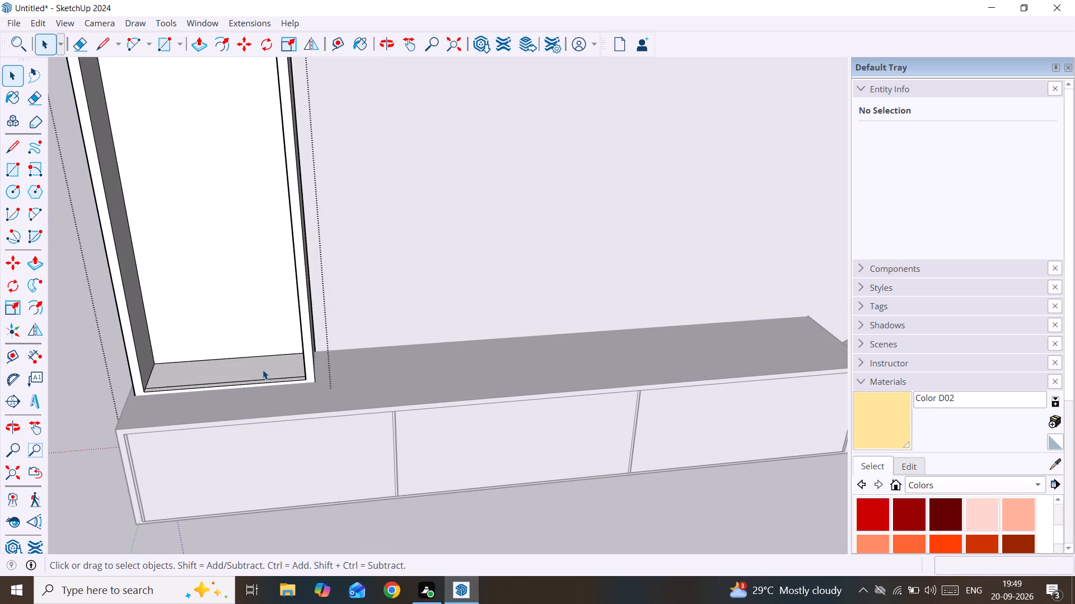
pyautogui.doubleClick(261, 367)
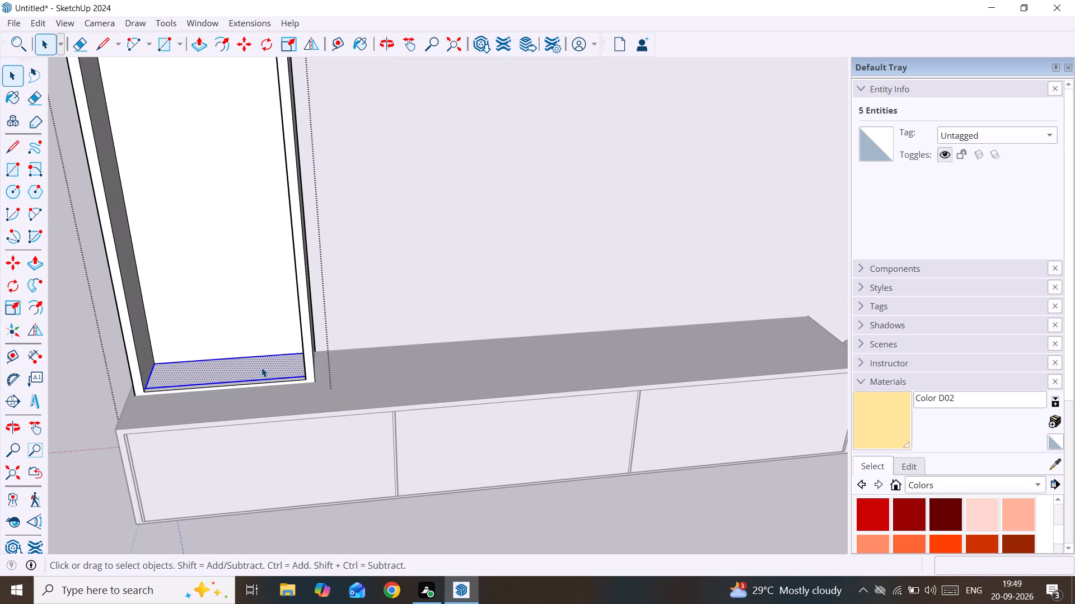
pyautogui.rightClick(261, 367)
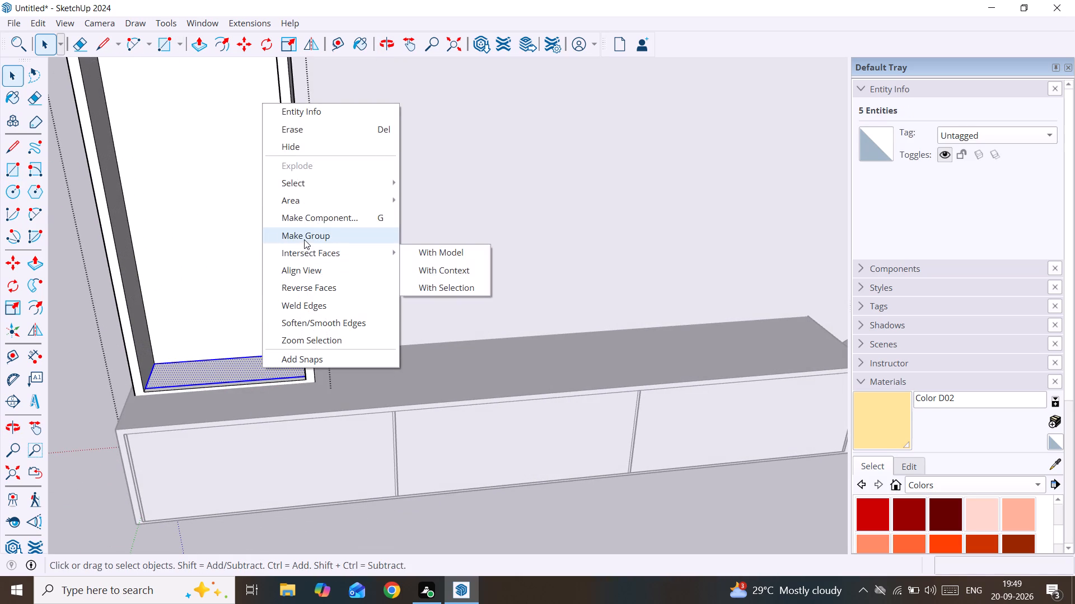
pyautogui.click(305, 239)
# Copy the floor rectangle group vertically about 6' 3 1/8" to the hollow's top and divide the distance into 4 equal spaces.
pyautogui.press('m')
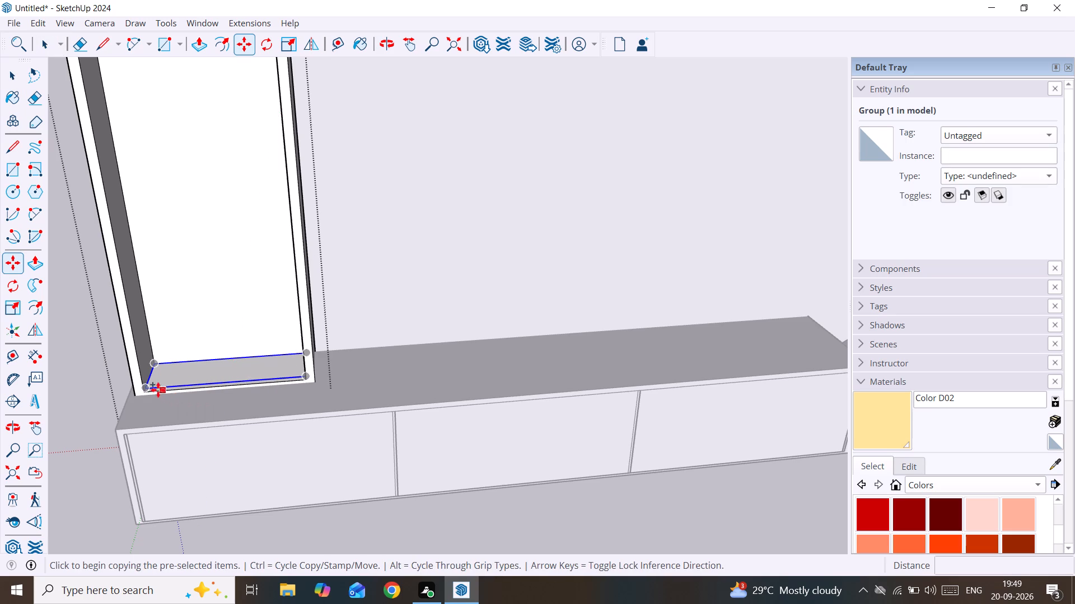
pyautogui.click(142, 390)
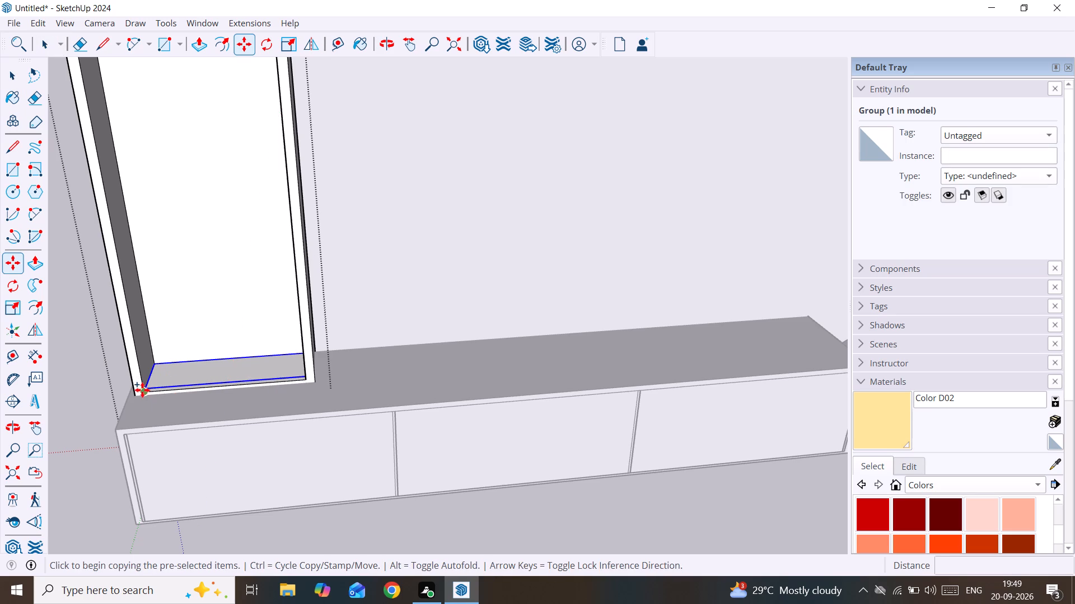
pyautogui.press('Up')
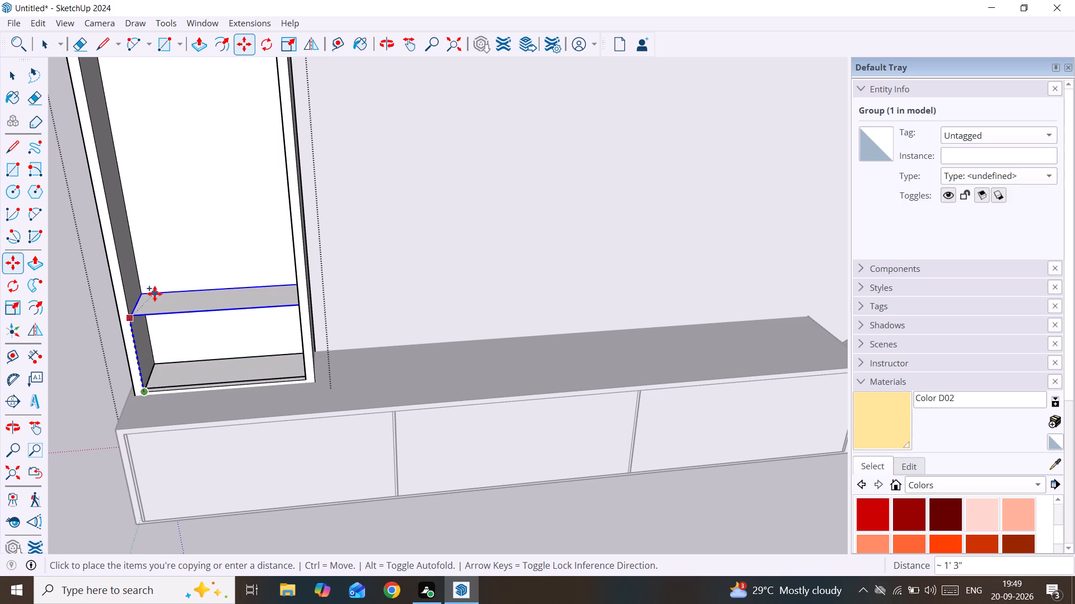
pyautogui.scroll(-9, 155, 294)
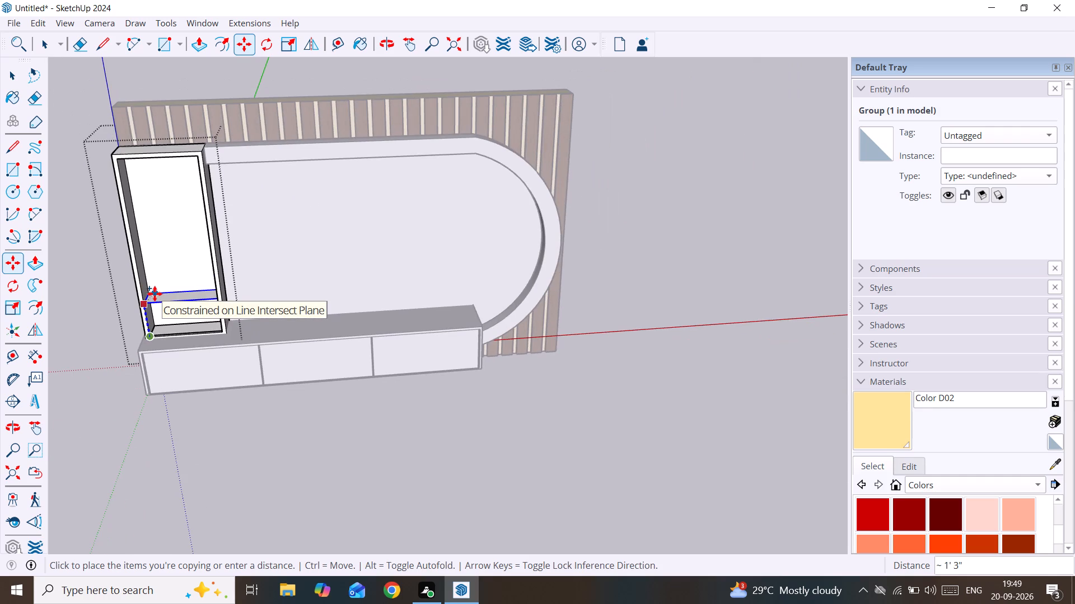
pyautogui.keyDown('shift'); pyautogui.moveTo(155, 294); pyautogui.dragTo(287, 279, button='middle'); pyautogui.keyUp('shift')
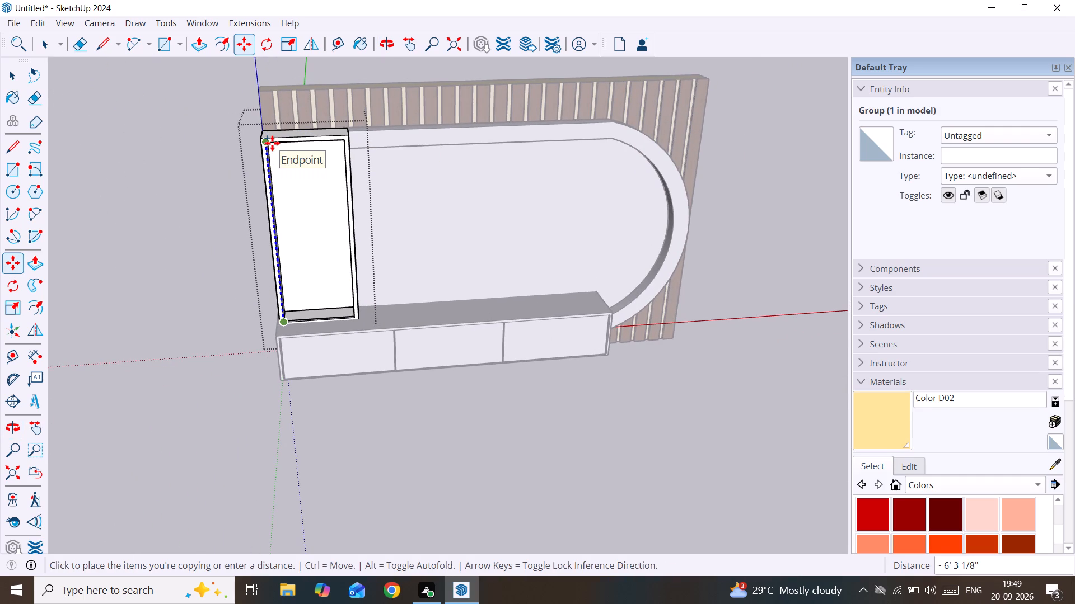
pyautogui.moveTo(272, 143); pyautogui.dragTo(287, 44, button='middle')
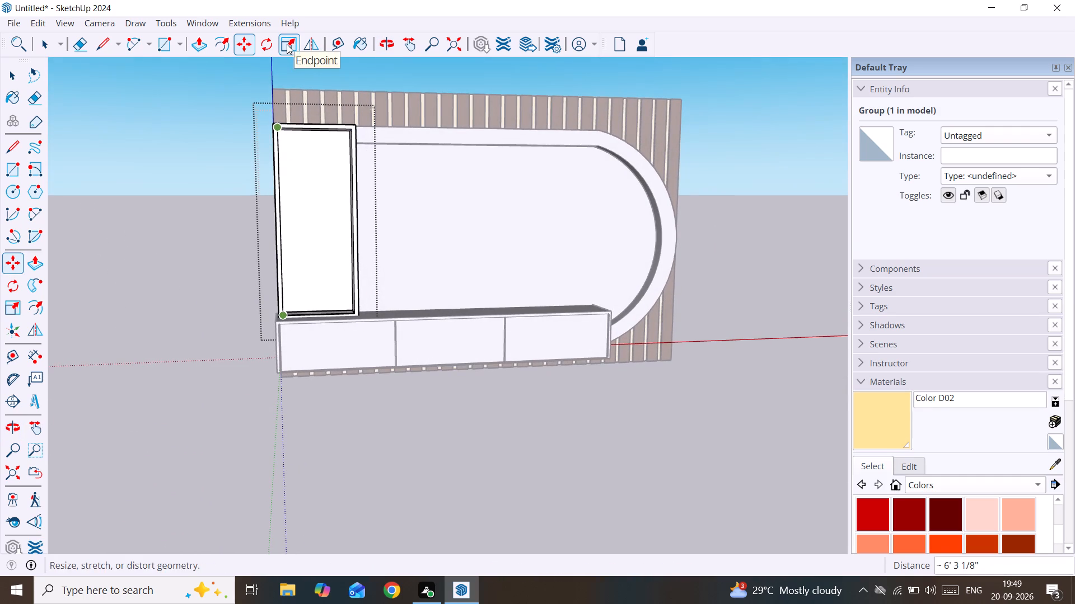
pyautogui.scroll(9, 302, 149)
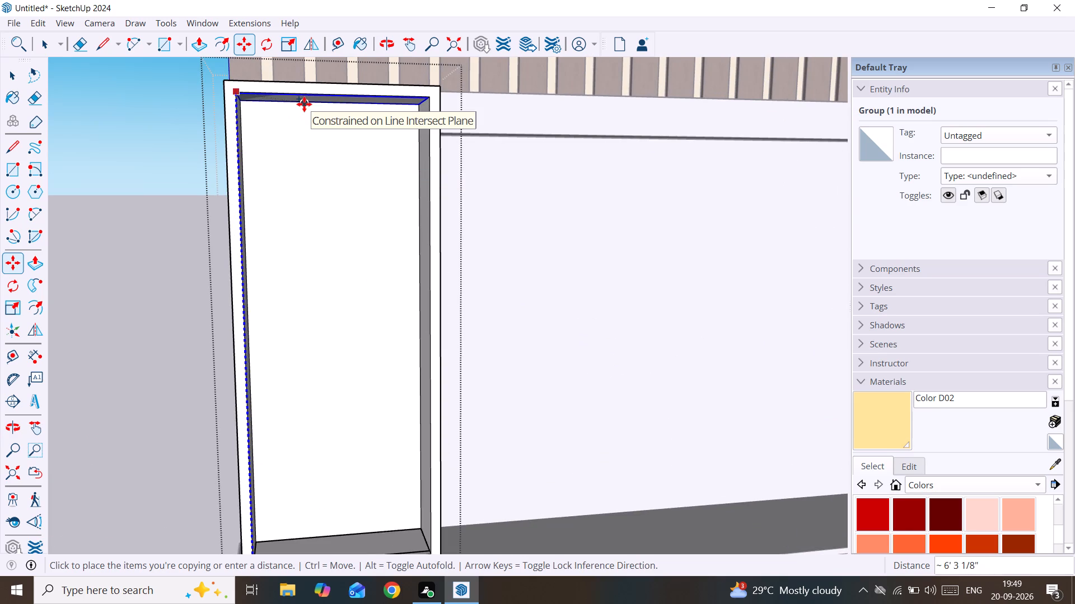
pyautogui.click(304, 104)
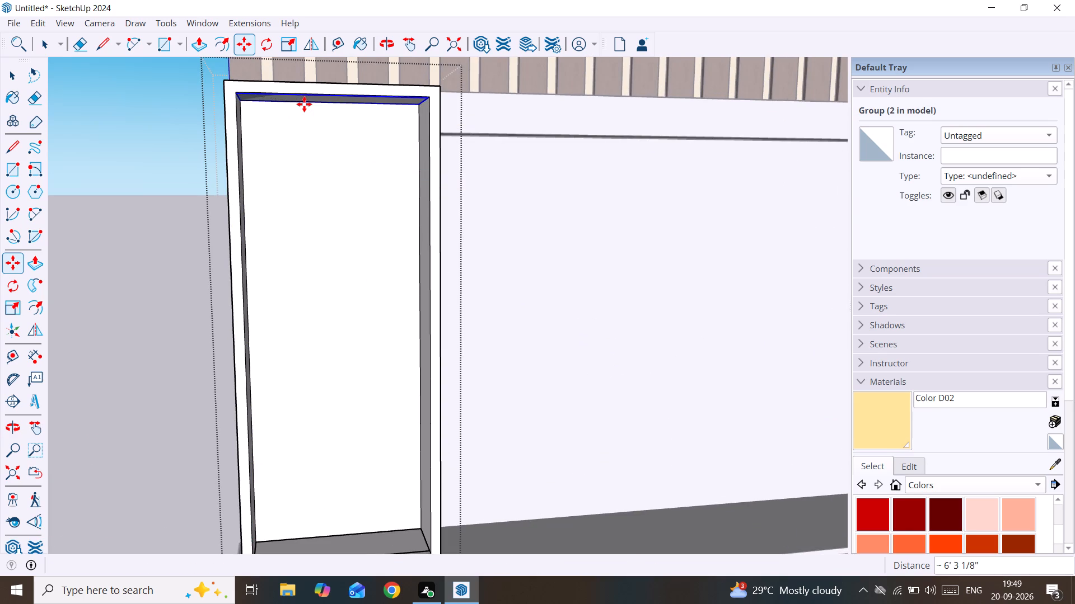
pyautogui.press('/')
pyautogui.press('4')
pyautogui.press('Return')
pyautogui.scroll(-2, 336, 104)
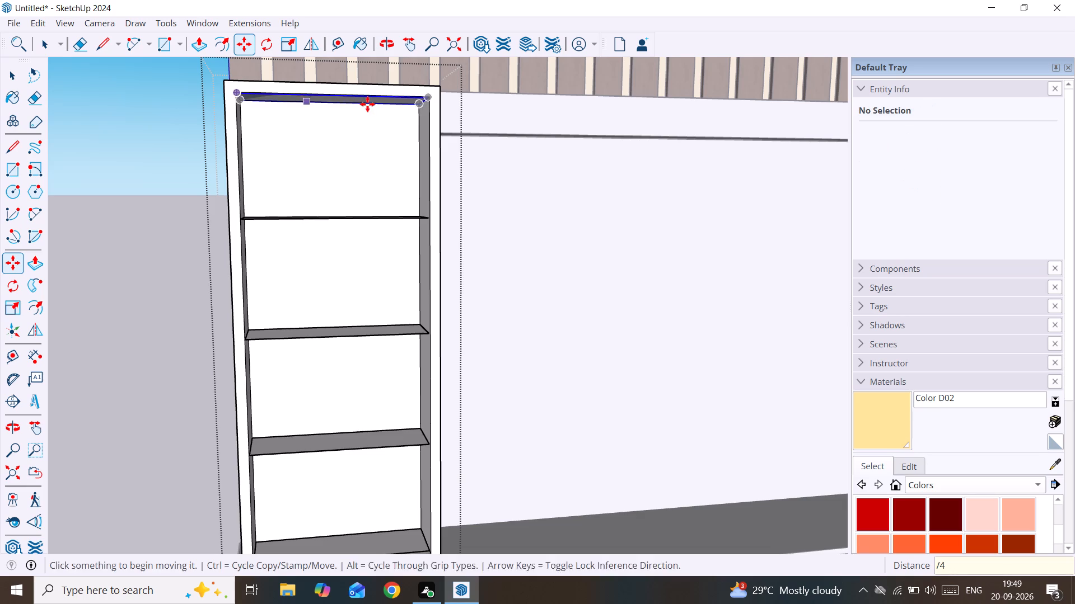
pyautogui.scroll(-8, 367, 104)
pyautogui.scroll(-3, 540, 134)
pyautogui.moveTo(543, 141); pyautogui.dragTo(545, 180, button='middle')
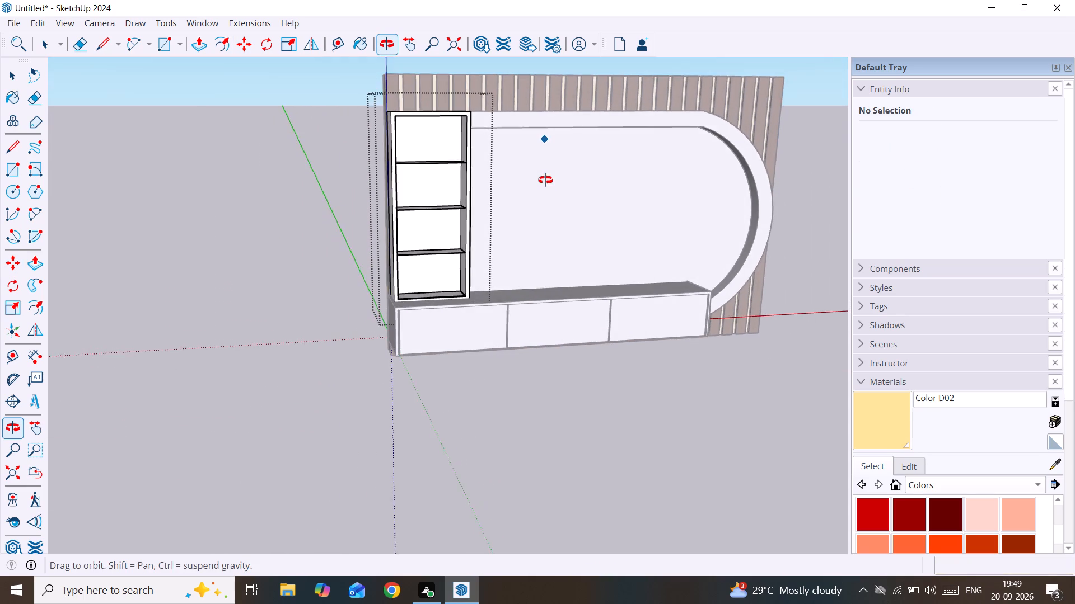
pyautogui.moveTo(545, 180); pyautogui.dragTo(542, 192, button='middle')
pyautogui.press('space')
# Examine the spacing and thickness of the copied shelves inside the shelf block from above and below.
pyautogui.scroll(2, 465, 280)
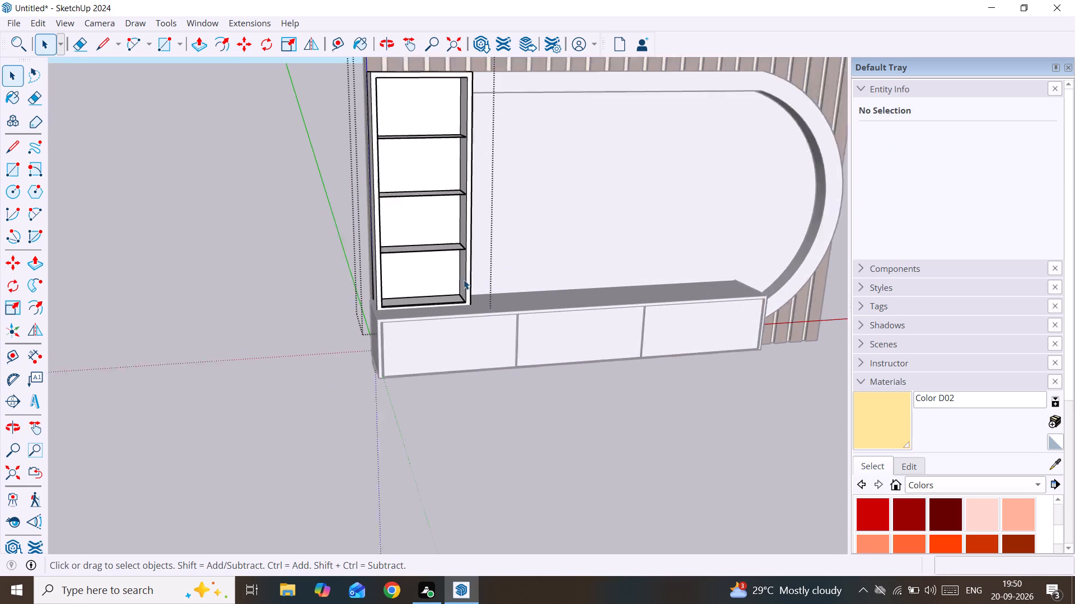
pyautogui.scroll(1, 464, 280)
pyautogui.middleClick(404, 104)
pyautogui.moveTo(404, 102); pyautogui.dragTo(404, 248, button='middle')
pyautogui.scroll(3, 395, 223)
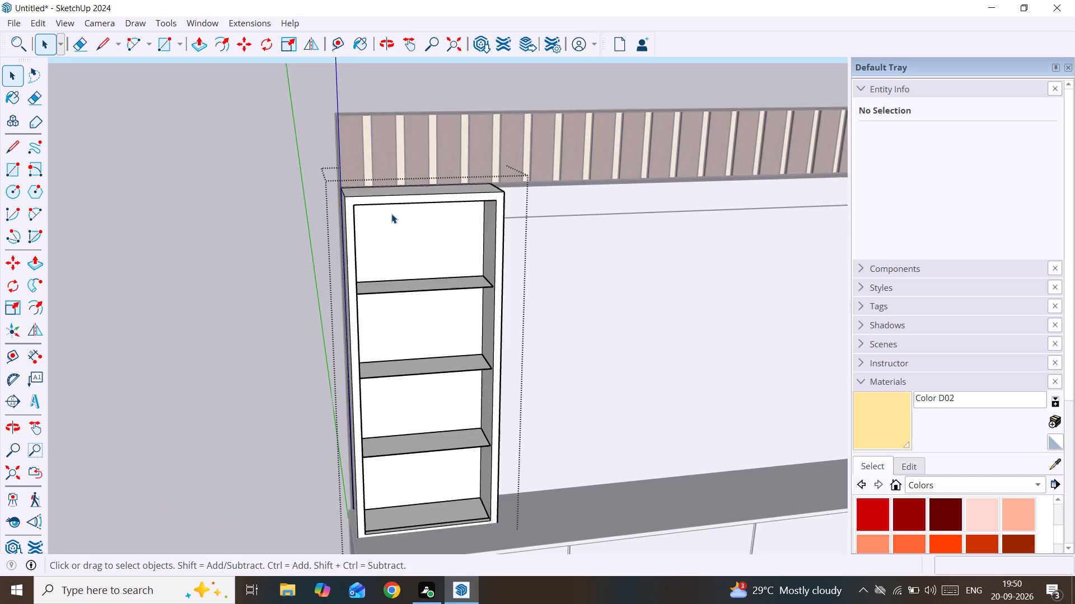
pyautogui.moveTo(391, 213); pyautogui.dragTo(385, 37, button='middle')
pyautogui.scroll(3, 414, 303)
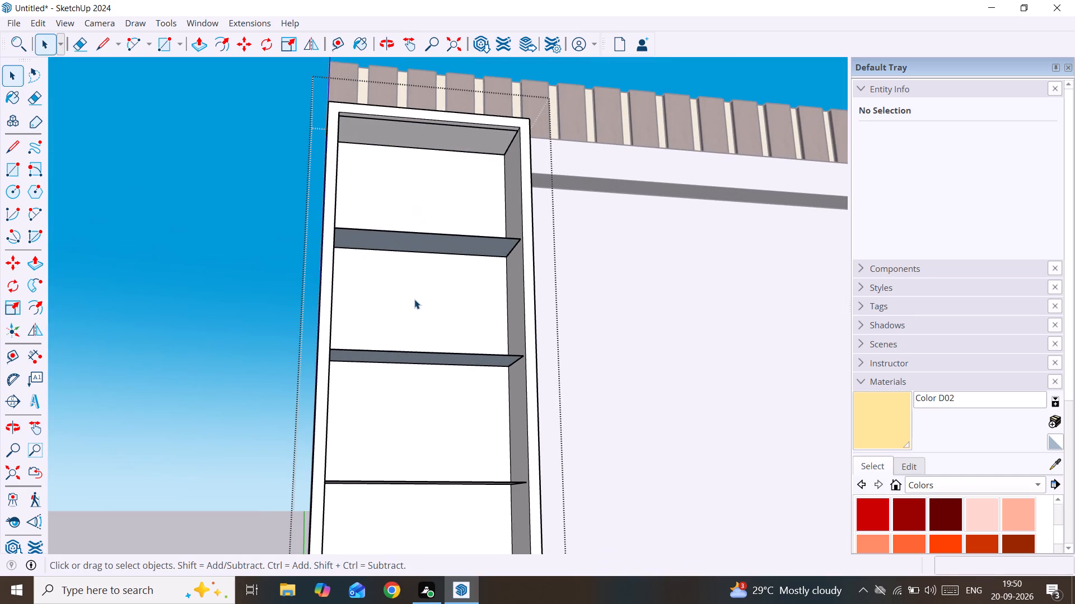
pyautogui.click(440, 246)
pyautogui.scroll(4, 444, 232)
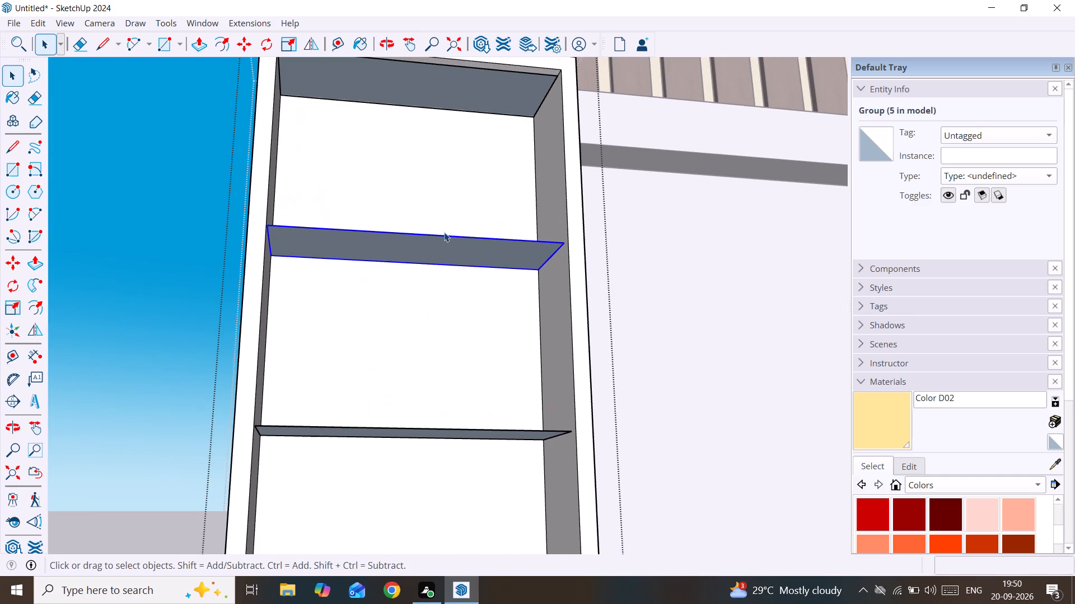
pyautogui.moveTo(444, 244); pyautogui.dragTo(446, 251, button='middle')
pyautogui.scroll(-15, 446, 251)
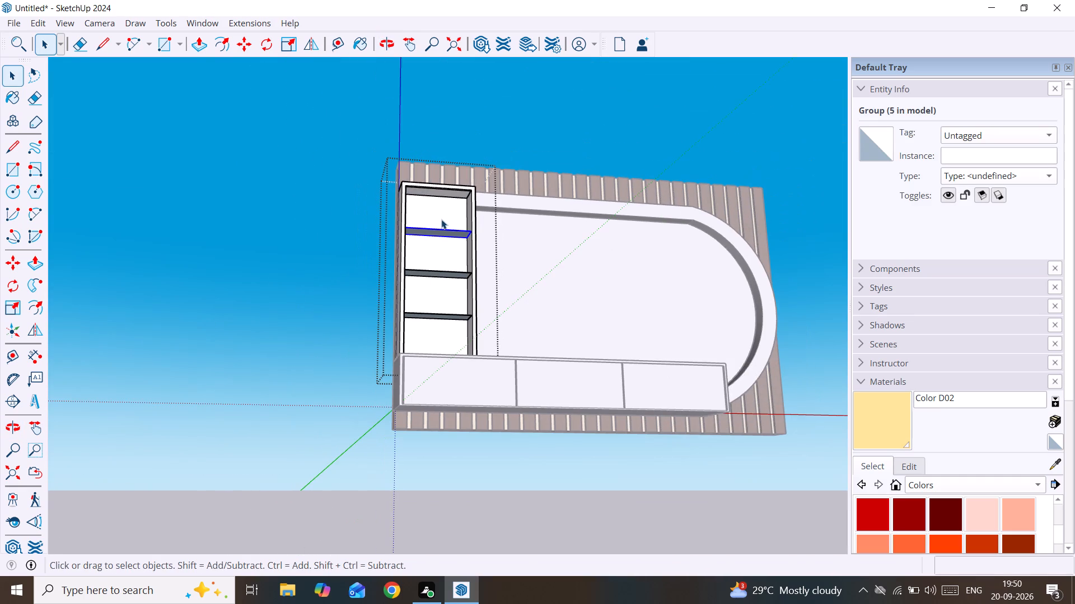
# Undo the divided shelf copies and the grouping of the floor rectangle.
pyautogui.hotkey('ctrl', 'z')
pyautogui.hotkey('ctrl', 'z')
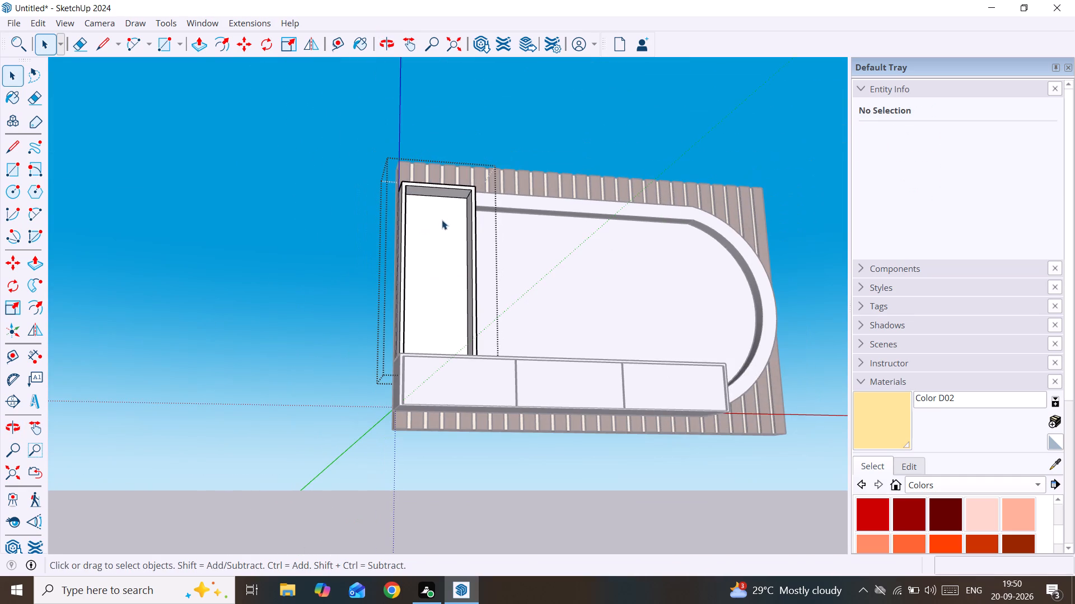
# Group the rectangle face and its edges on the shelf block's inner floor.
pyautogui.moveTo(442, 230); pyautogui.dragTo(456, 561, button='middle')
pyautogui.scroll(6, 460, 349)
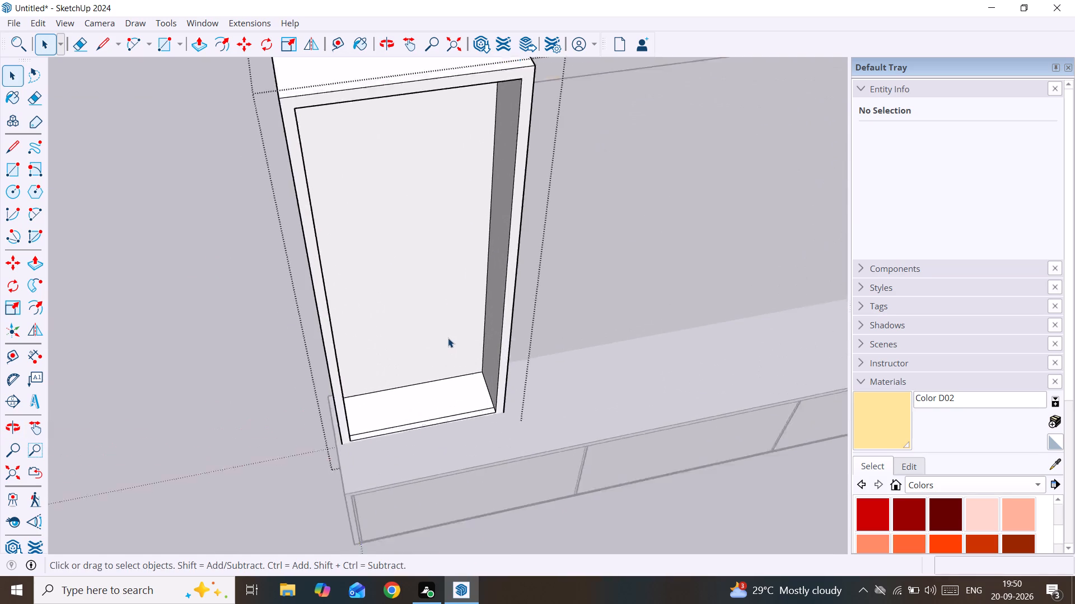
pyautogui.scroll(6, 448, 338)
pyautogui.click(463, 420)
pyautogui.doubleClick(475, 422)
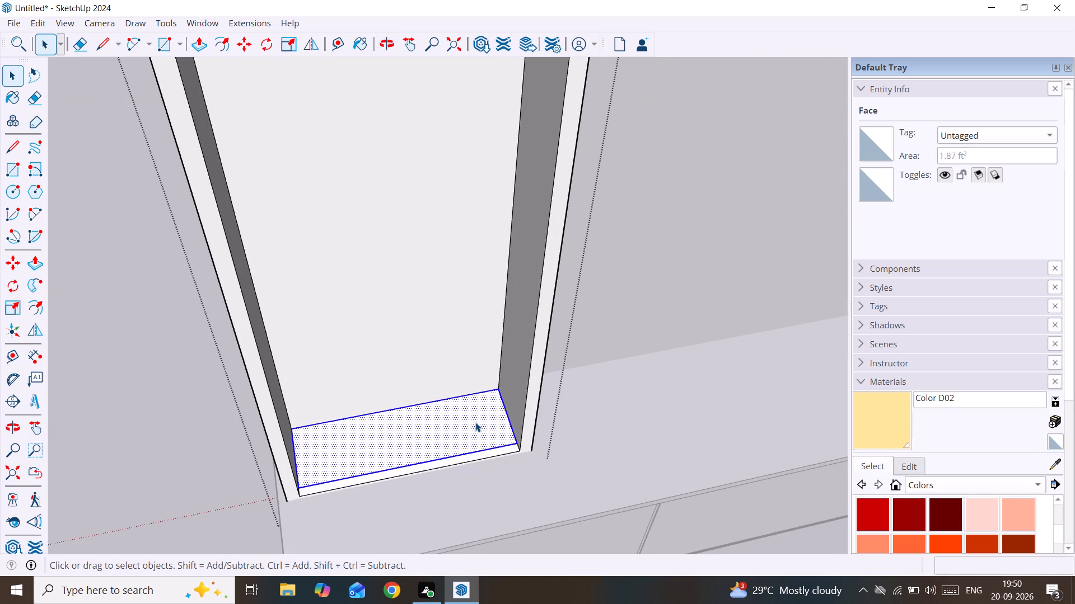
pyautogui.rightClick(475, 422)
pyautogui.click(552, 291)
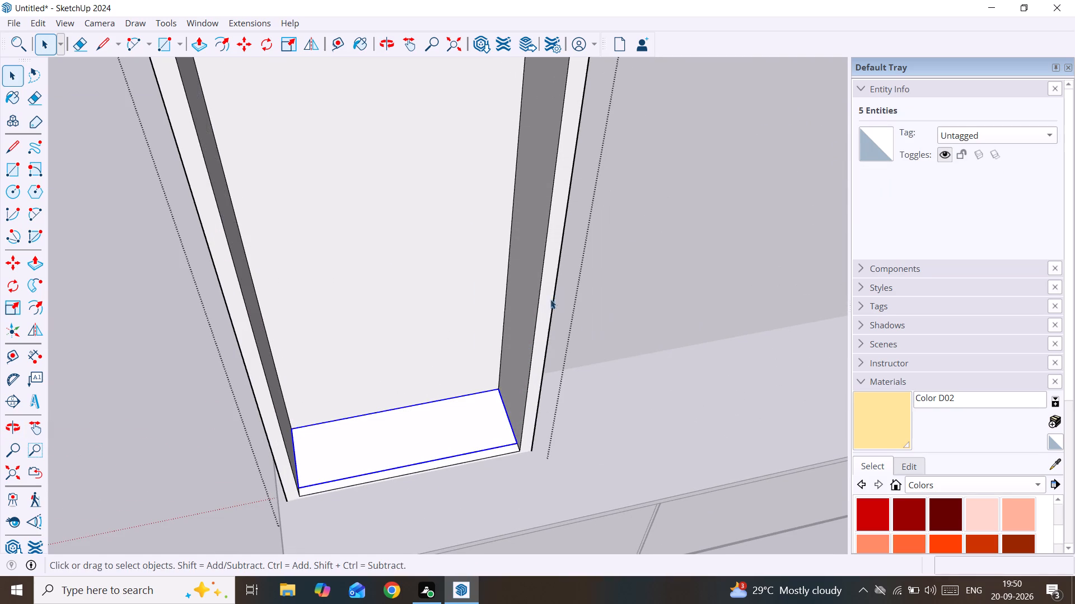
# Push/Pull the grouped rectangle face on the shelf block's inner floor up by 18mm to form a board.
pyautogui.doubleClick(483, 436)
pyautogui.tripleClick(476, 433)
pyautogui.click(476, 436)
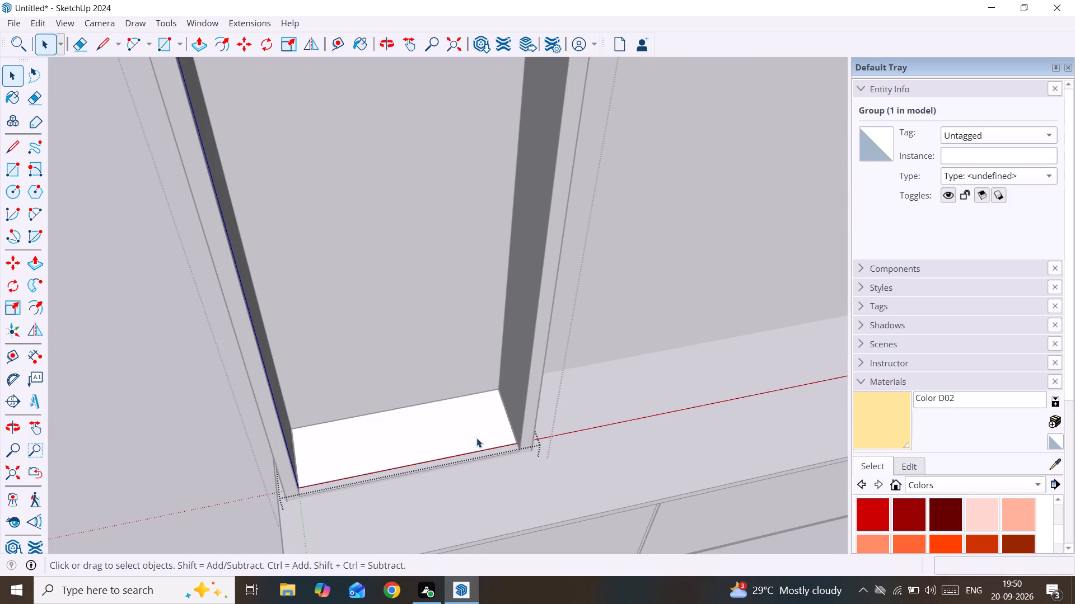
pyautogui.press('p')
pyautogui.click(471, 436)
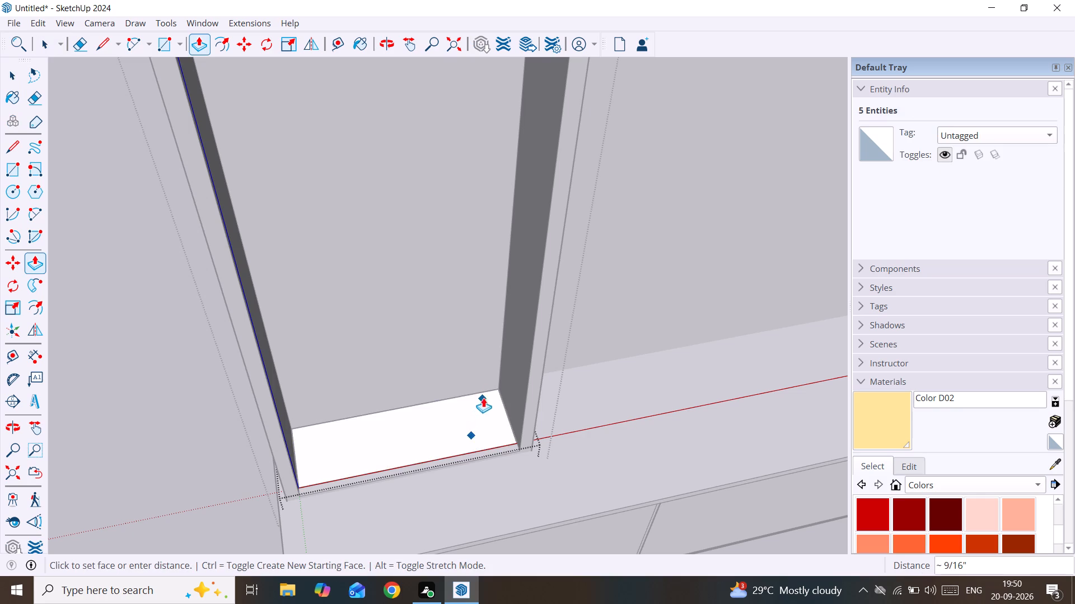
pyautogui.moveTo(489, 356); pyautogui.dragTo(455, 191, button='middle')
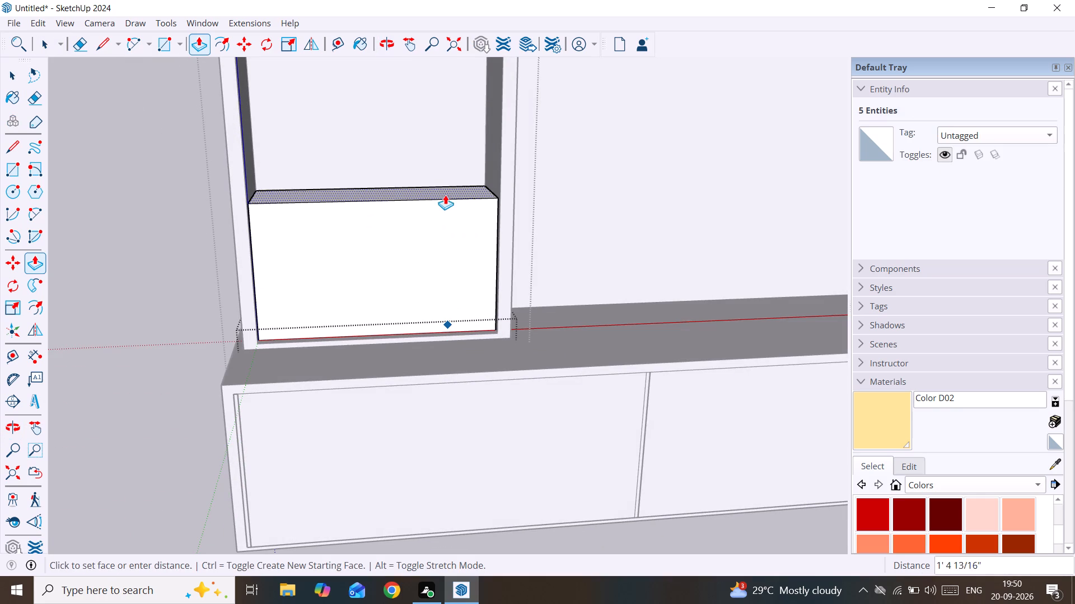
pyautogui.write('18mm')
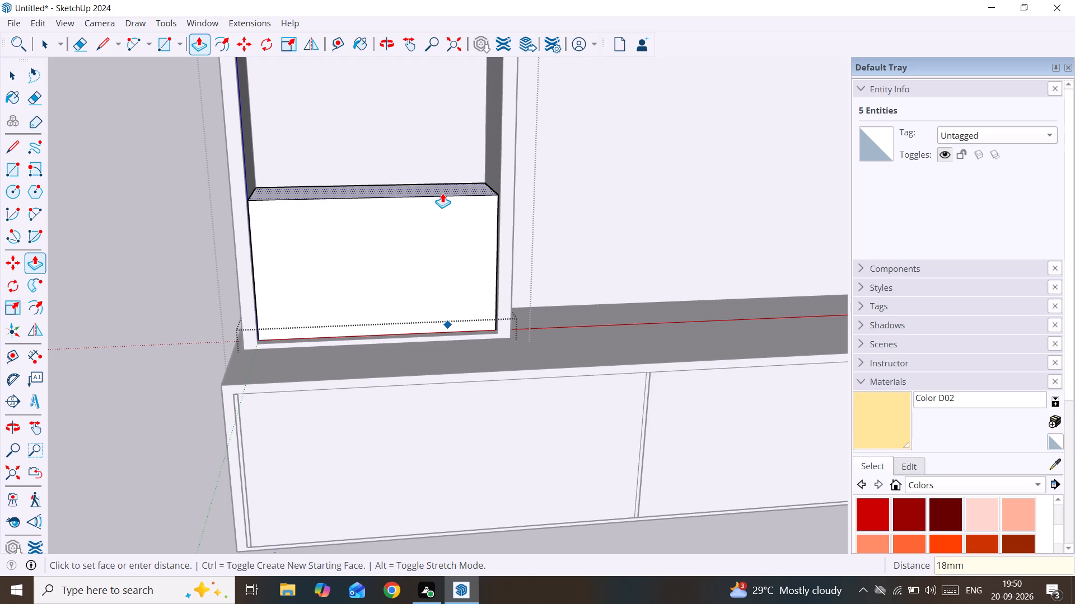
pyautogui.press('Return')
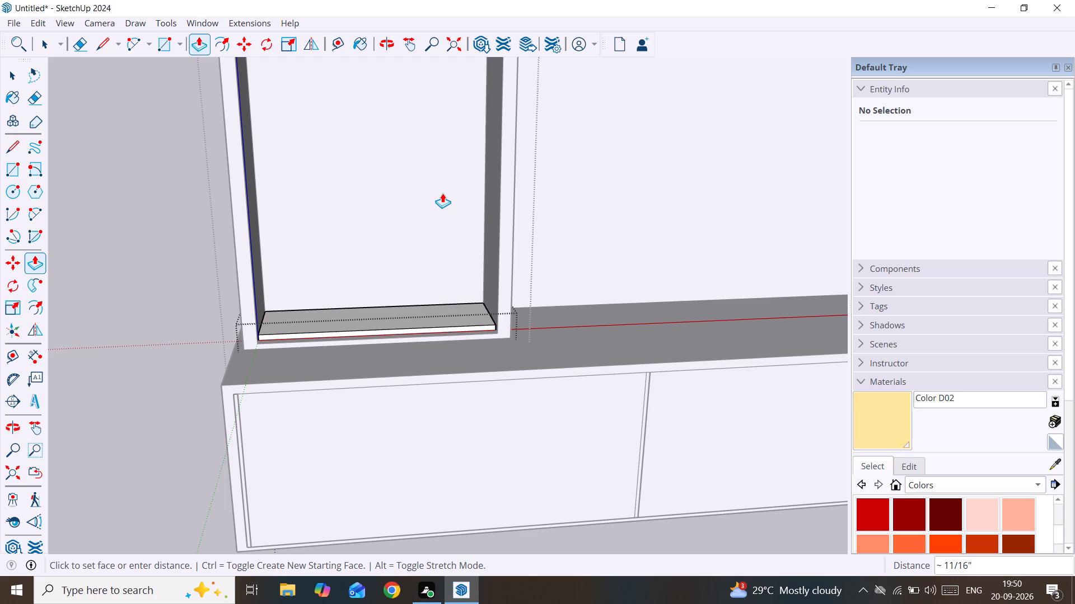
pyautogui.press('space')
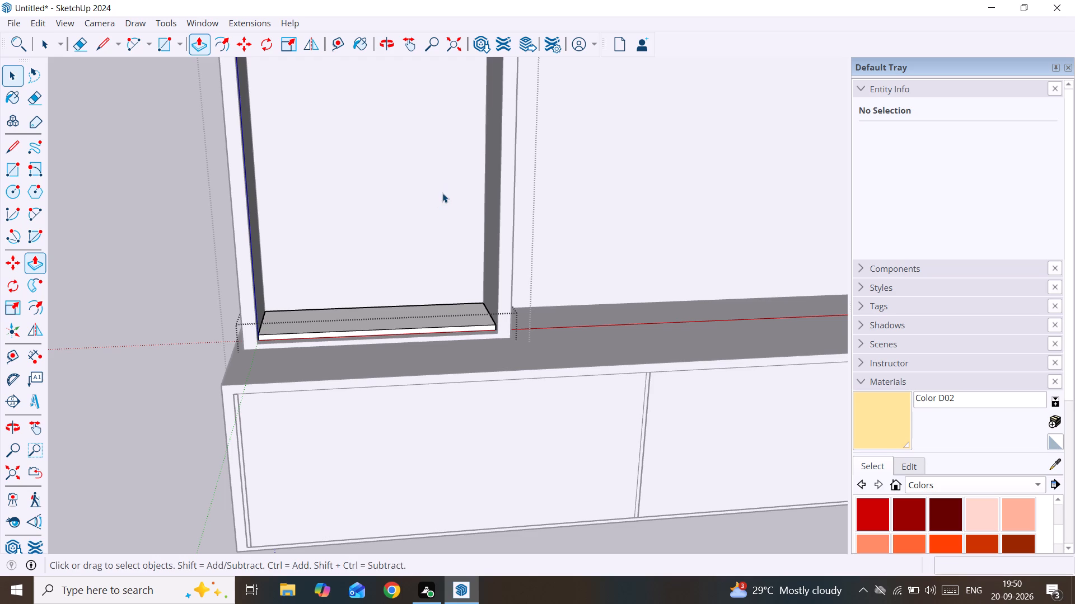
pyautogui.click(442, 209)
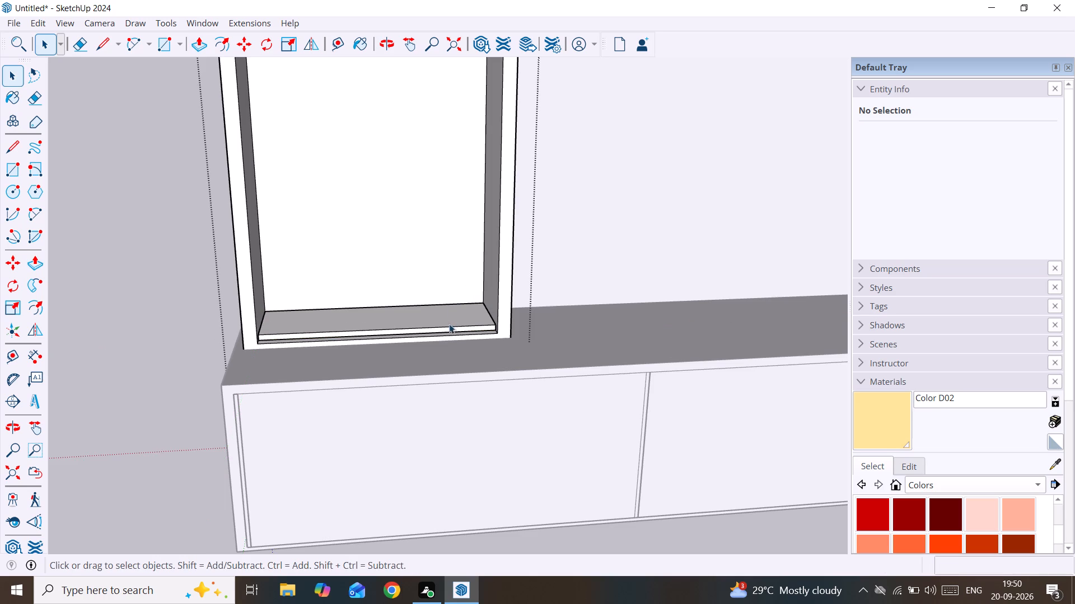
# Copy the 18mm floor board vertically about 6' 2 1/2" to the top of the shelf block's hollow.
pyautogui.doubleClick(448, 320)
pyautogui.doubleClick(448, 320)
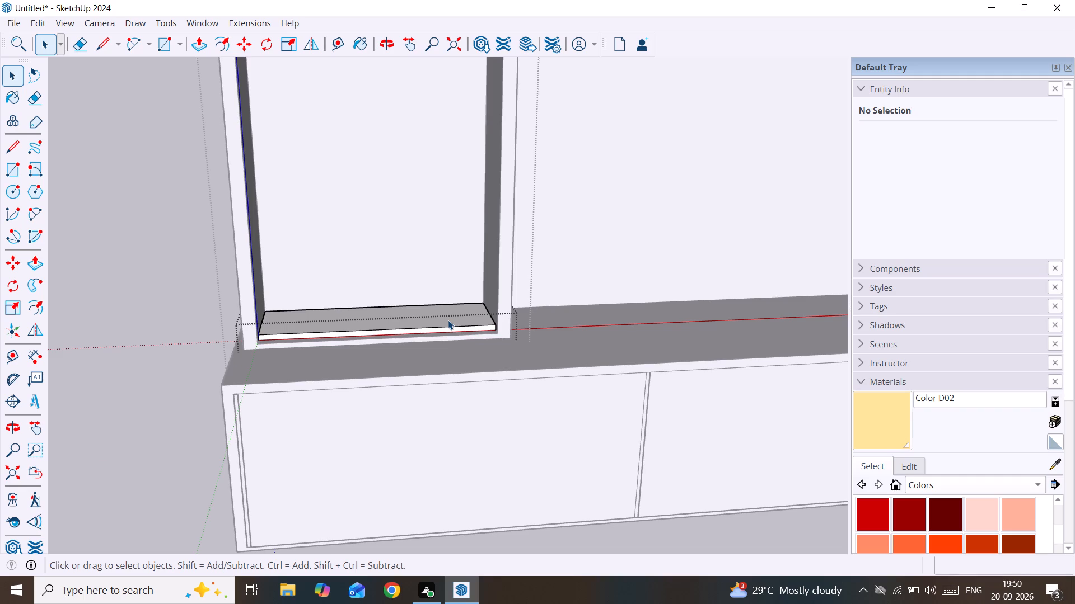
pyautogui.doubleClick(446, 327)
pyautogui.click(114, 358)
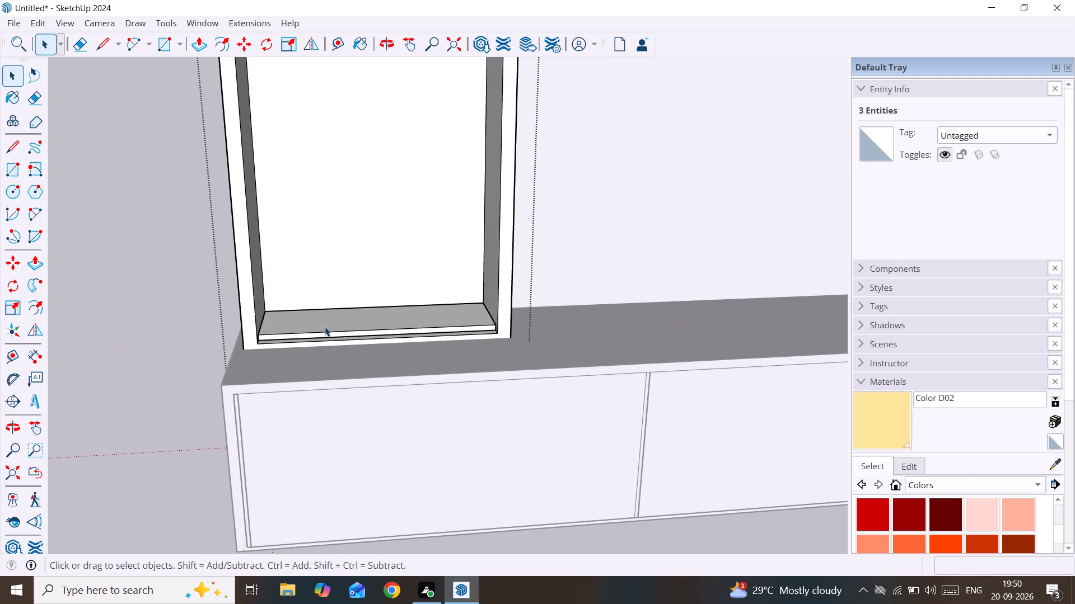
pyautogui.moveTo(330, 331); pyautogui.dragTo(348, 426, button='middle')
pyautogui.doubleClick(369, 361)
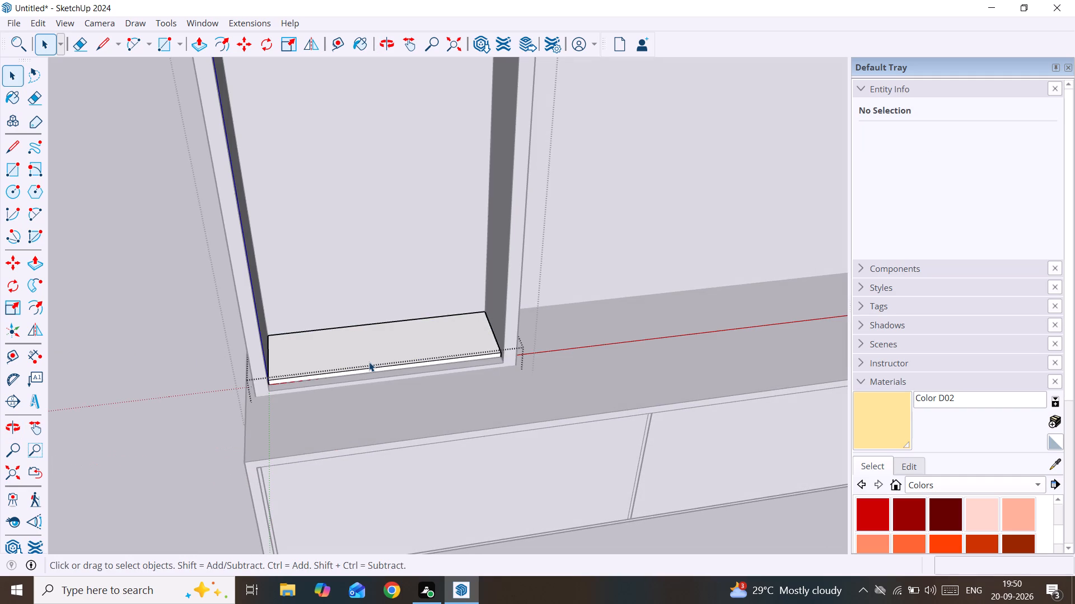
pyautogui.click(577, 235)
pyautogui.click(437, 361)
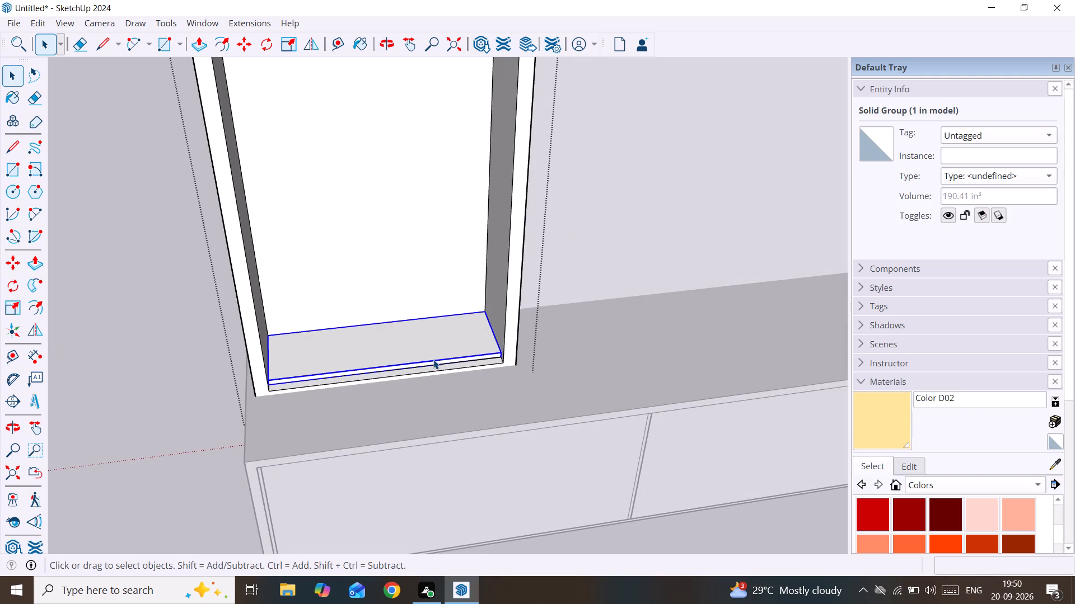
pyautogui.press('m')
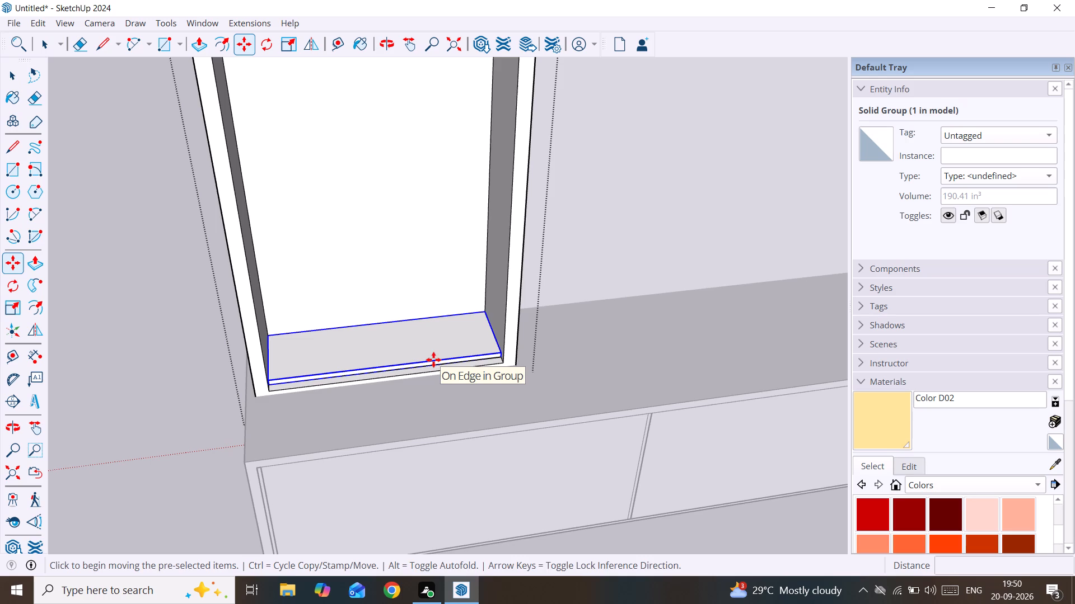
pyautogui.click(269, 382)
pyautogui.press('Up')
pyautogui.scroll(-2, 287, 199)
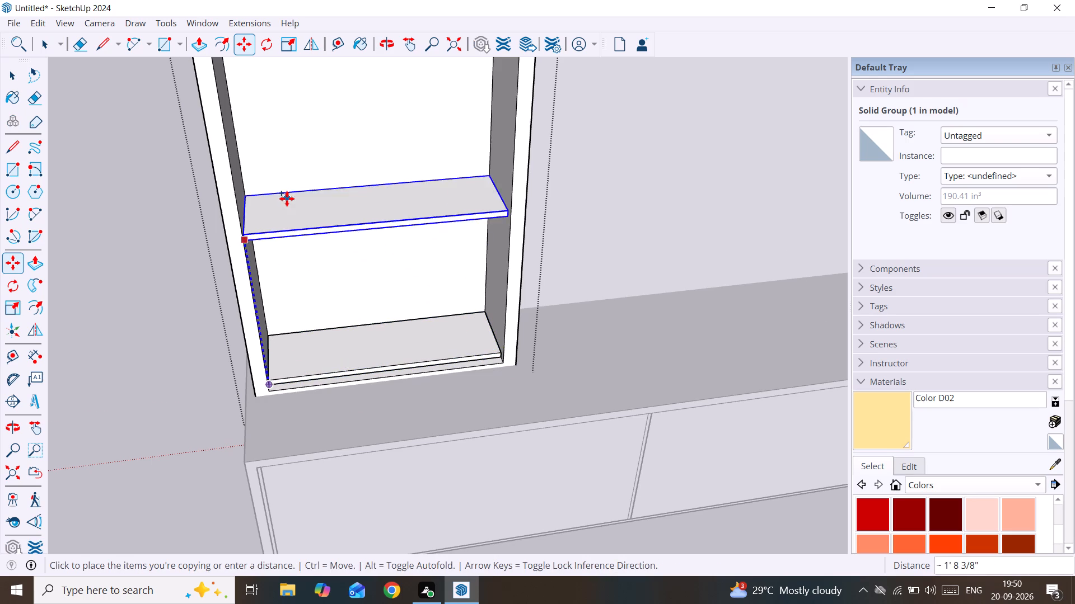
pyautogui.scroll(-6, 287, 199)
pyautogui.keyDown('shift'); pyautogui.moveTo(287, 199); pyautogui.dragTo(299, 403, button='middle'); pyautogui.keyUp('shift')
pyautogui.moveTo(292, 353); pyautogui.dragTo(292, 343, button='middle')
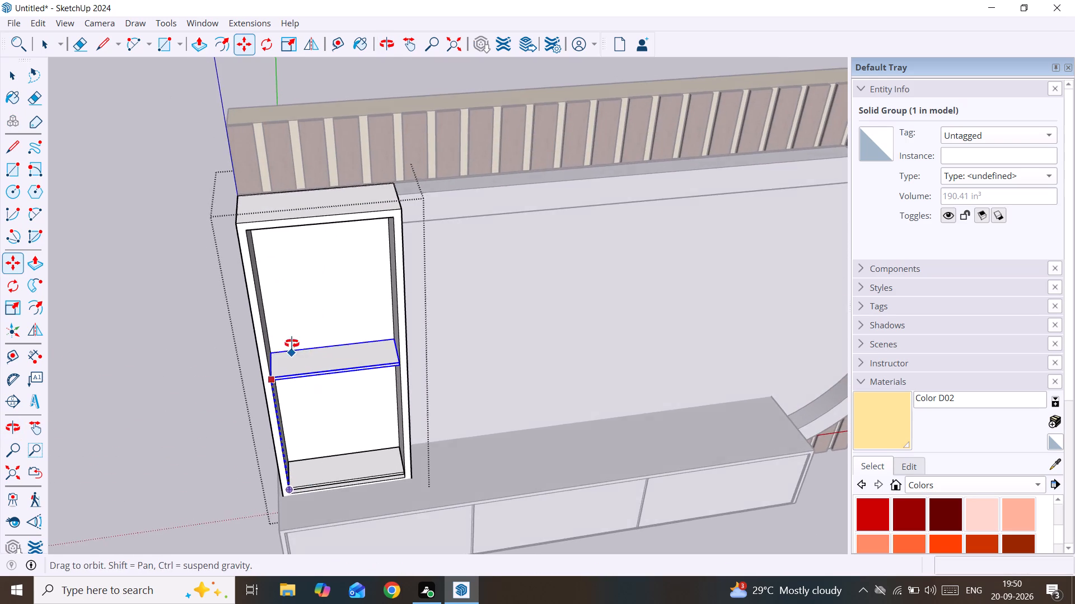
pyautogui.moveTo(292, 343); pyautogui.dragTo(287, 179, button='middle')
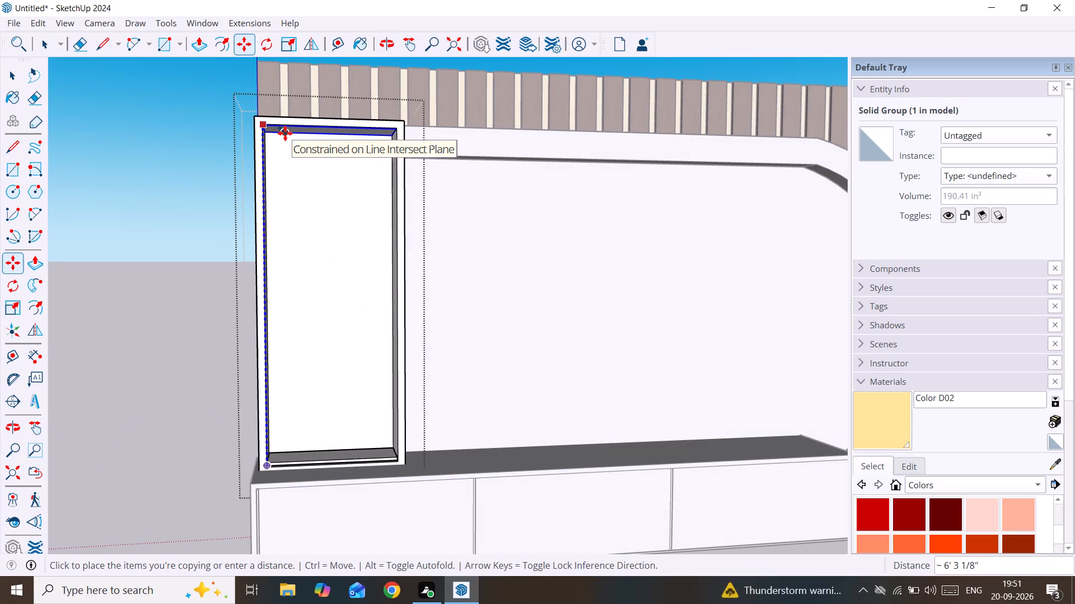
pyautogui.scroll(10, 285, 133)
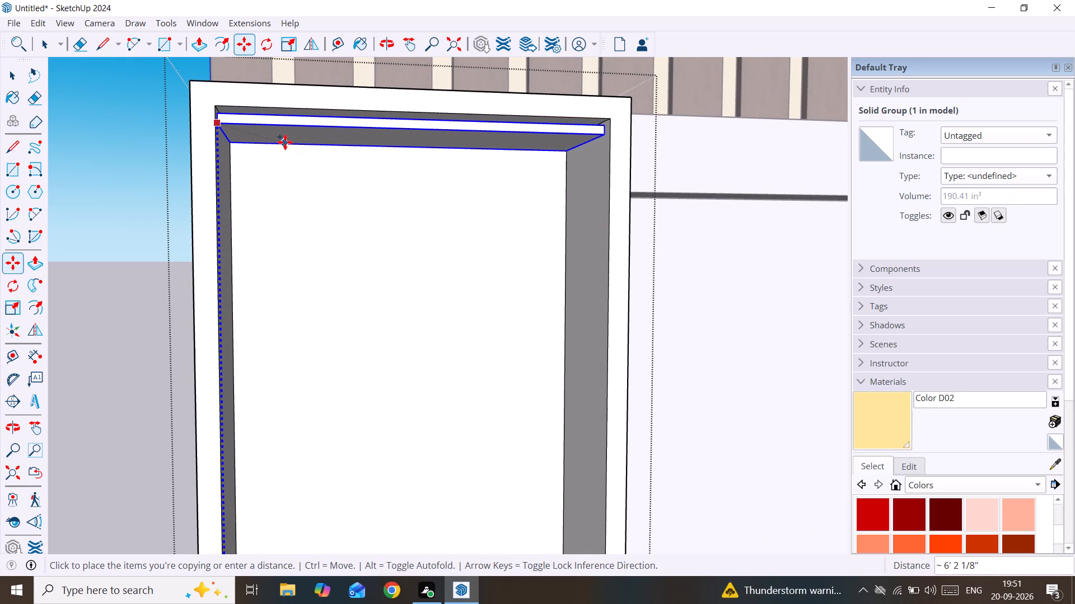
pyautogui.click(286, 140)
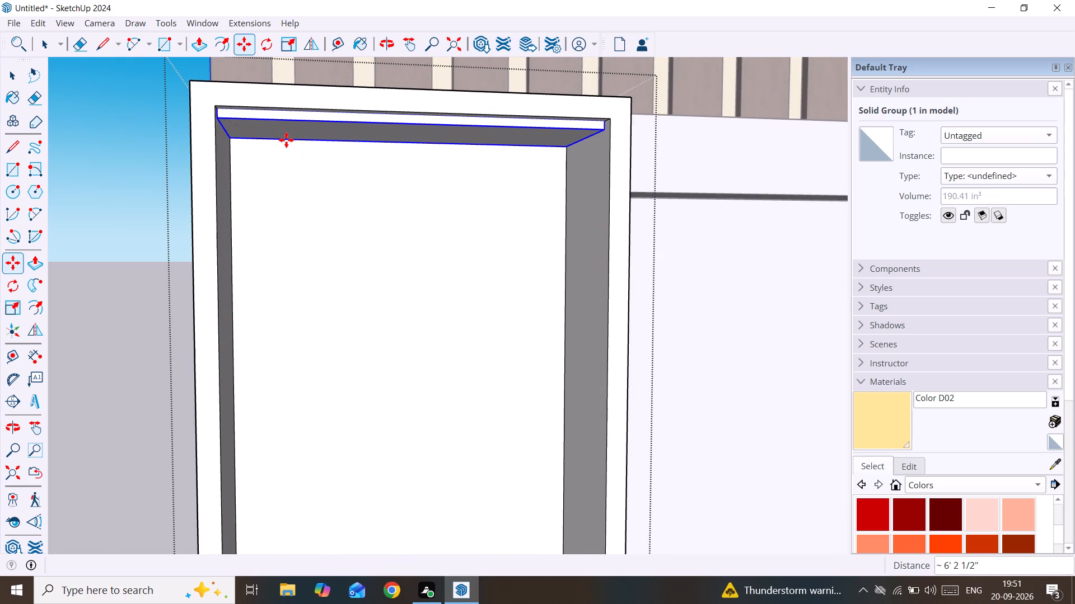
# Divide the shelf copy distance into 3 equal spaces with intermediate shelves.
pyautogui.scroll(-12, 286, 140)
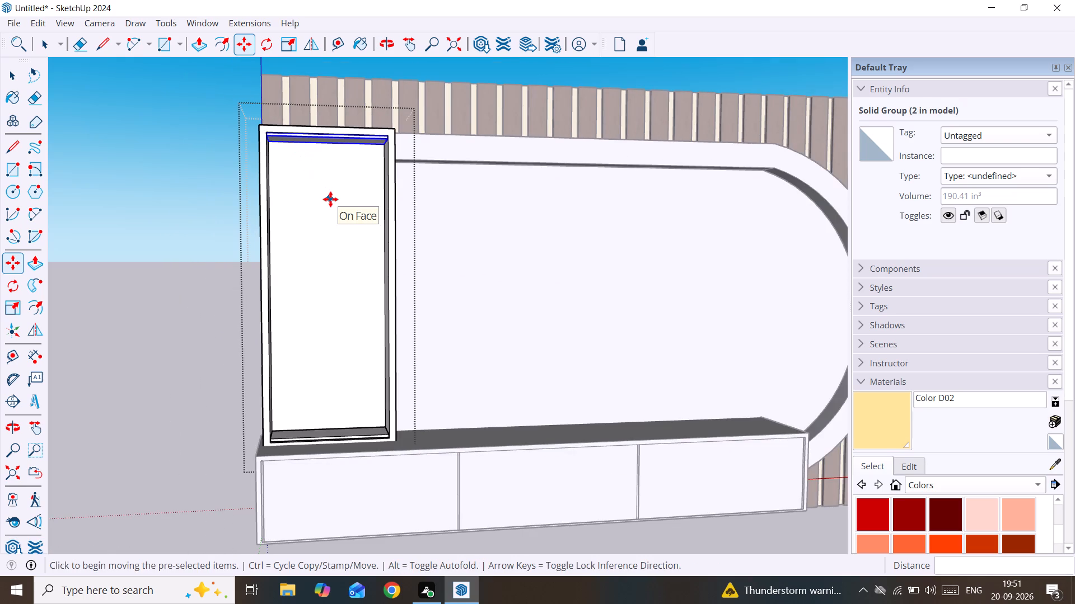
pyautogui.write('/3')
pyautogui.press('Return')
pyautogui.press('space')
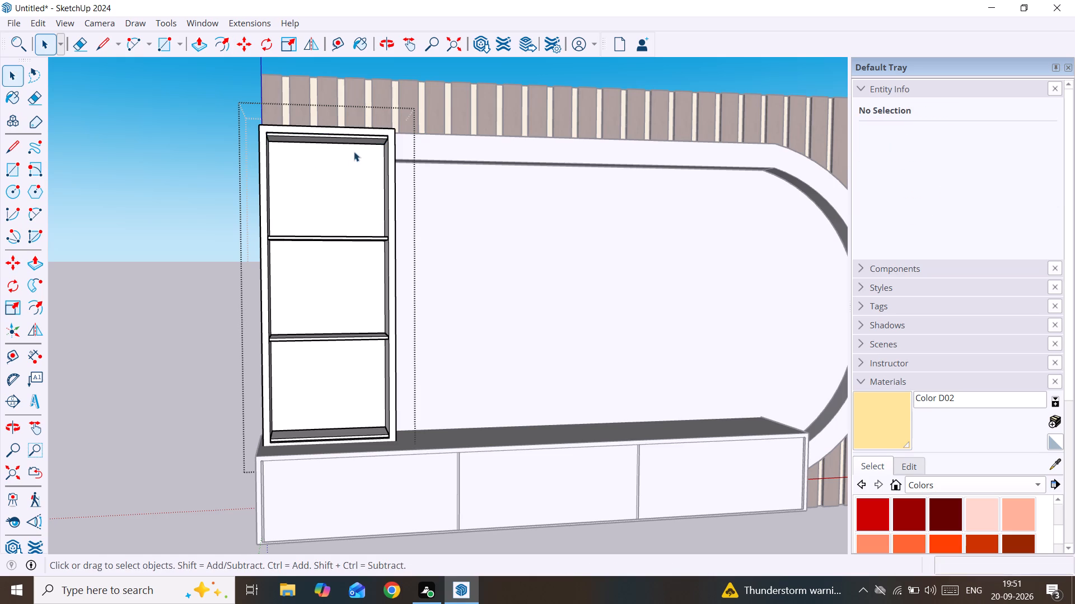
# Delete the topmost shelf copy against the top of the shelf block's hollow.
pyautogui.doubleClick(359, 138)
pyautogui.click(198, 199)
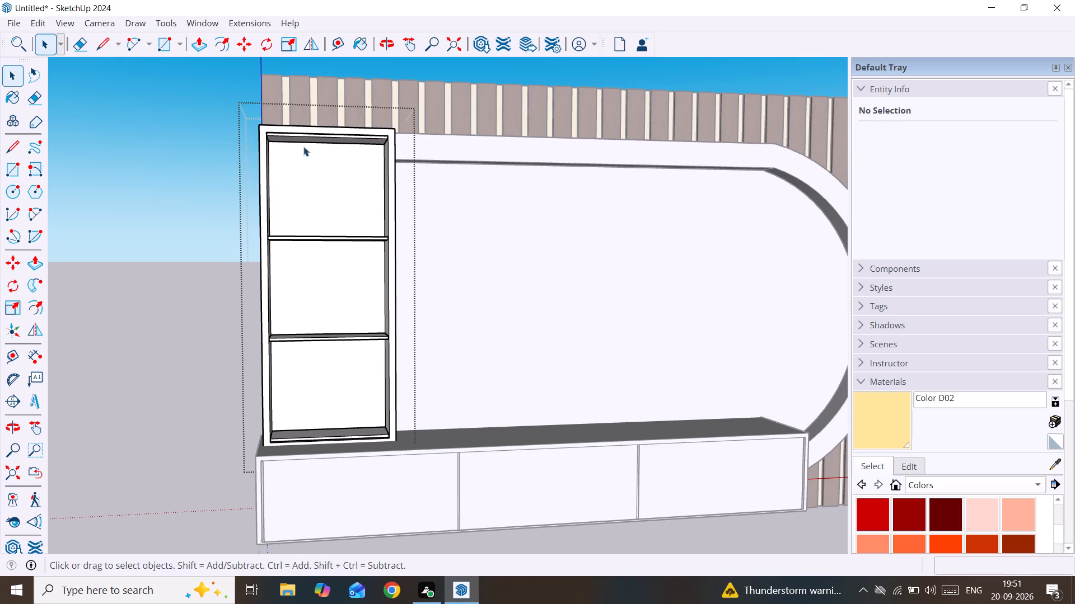
pyautogui.click(312, 141)
pyautogui.press('Delete')
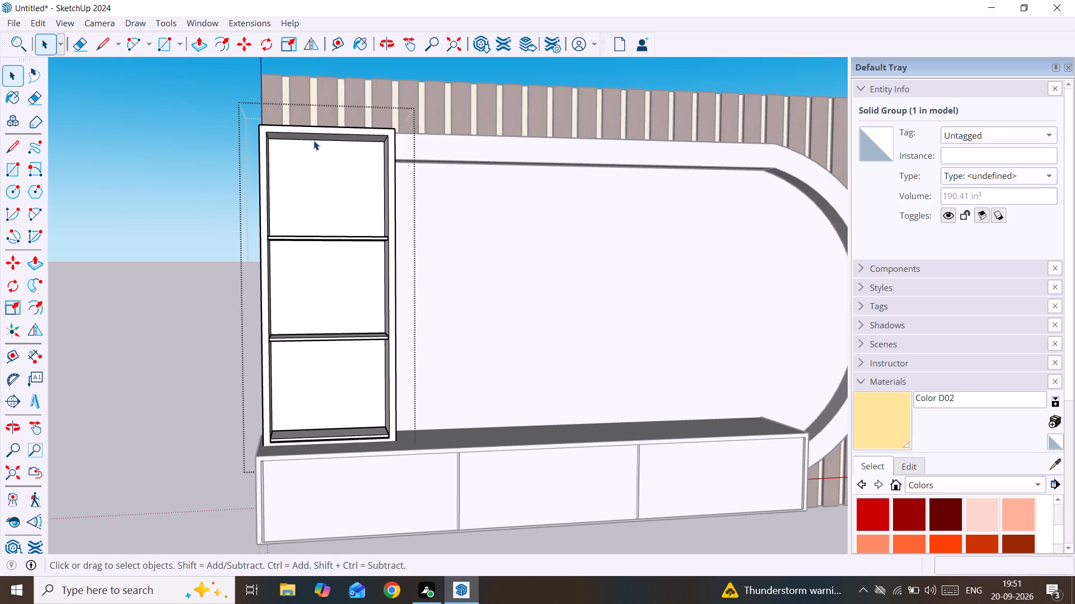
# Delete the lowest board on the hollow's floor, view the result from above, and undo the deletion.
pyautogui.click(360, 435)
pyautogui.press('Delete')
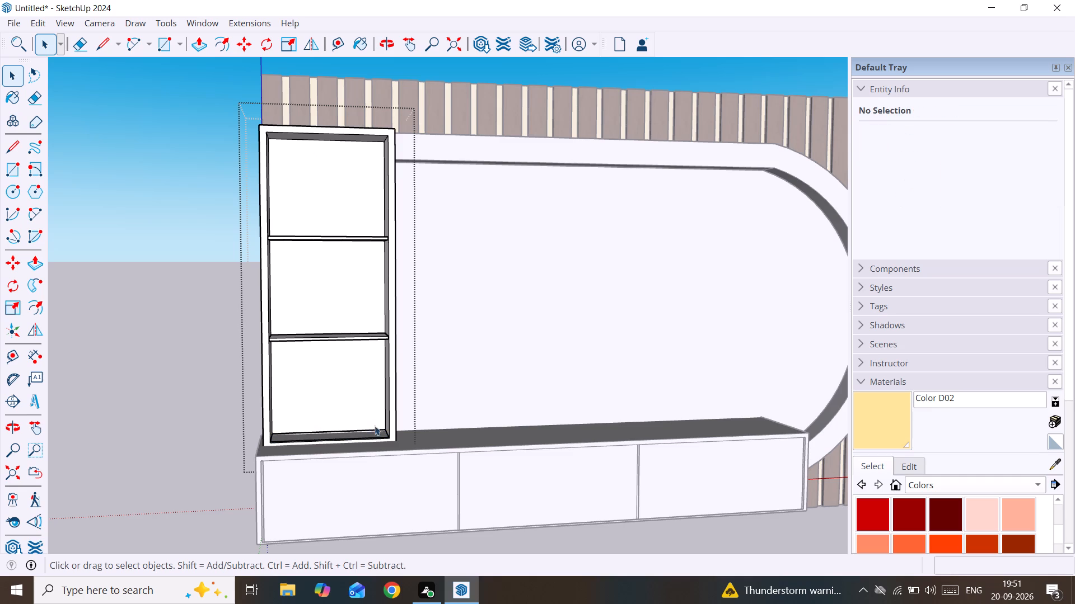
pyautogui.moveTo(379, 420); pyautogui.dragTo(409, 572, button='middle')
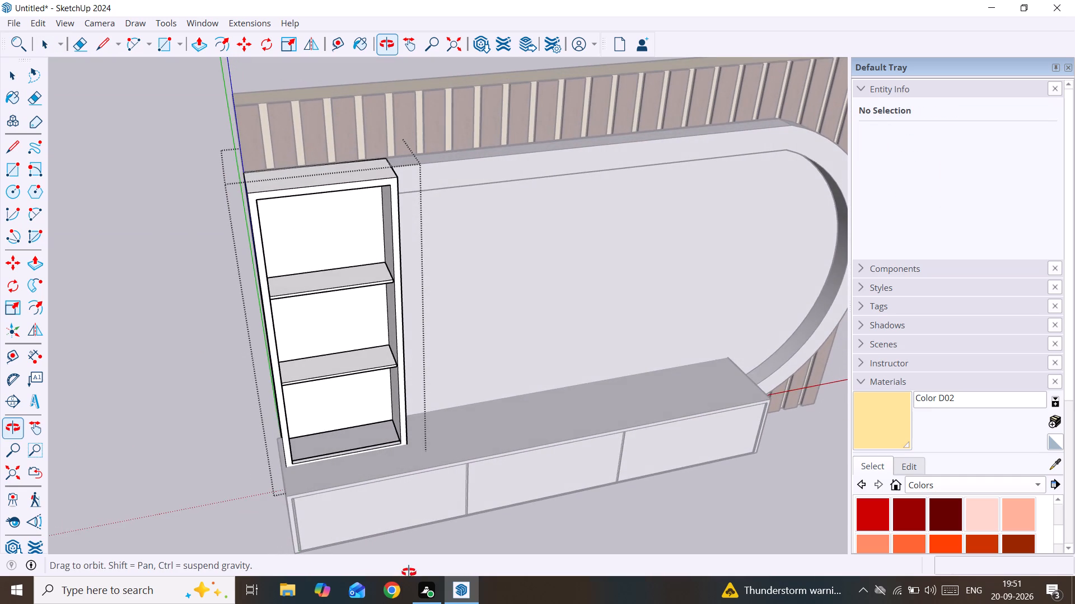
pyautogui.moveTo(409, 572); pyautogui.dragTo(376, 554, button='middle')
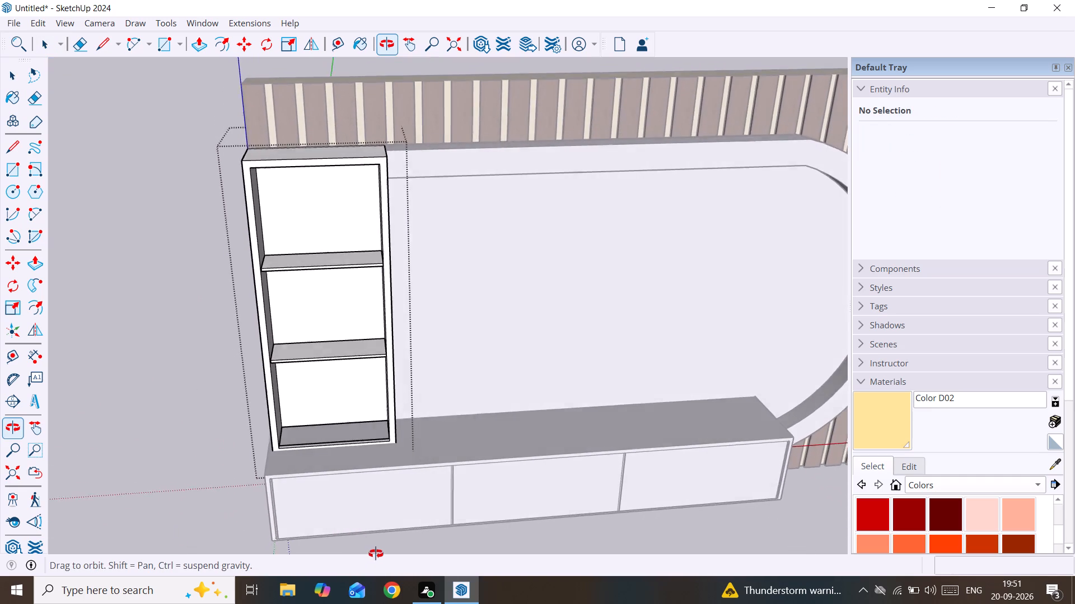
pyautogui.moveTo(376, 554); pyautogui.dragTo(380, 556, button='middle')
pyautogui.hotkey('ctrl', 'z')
# Delete the lowest board lying on the shelf block's inner floor.
pyautogui.scroll(4, 362, 488)
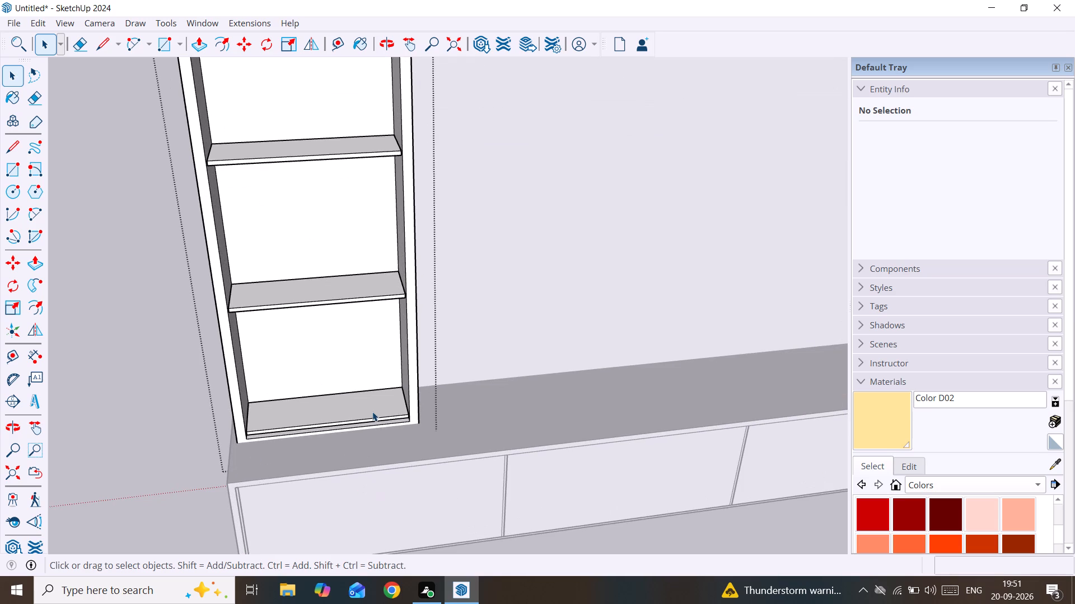
pyautogui.click(372, 412)
pyautogui.click(372, 412)
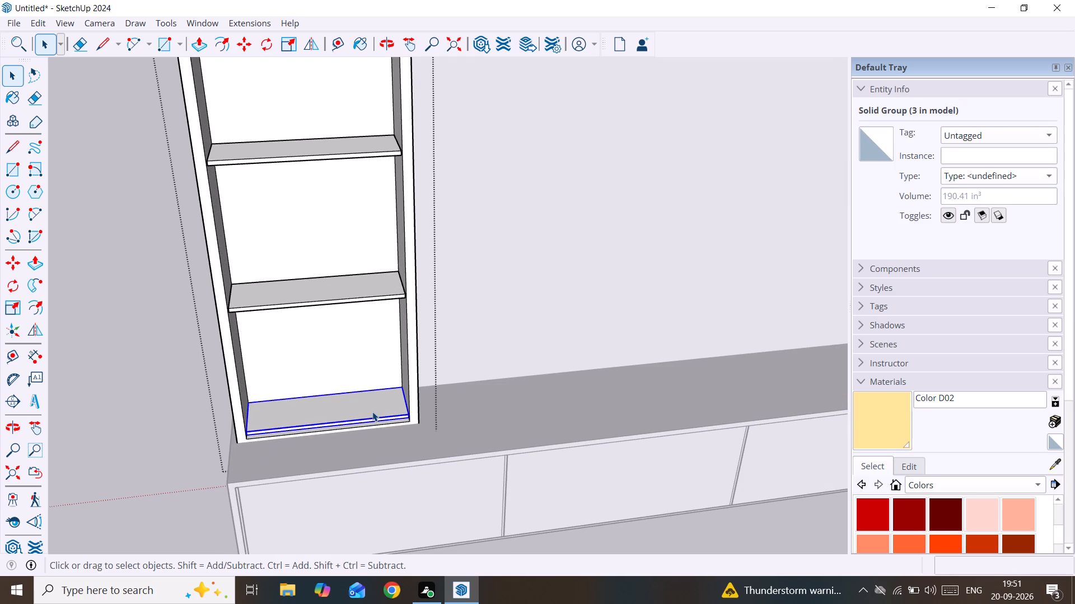
pyautogui.press('Delete')
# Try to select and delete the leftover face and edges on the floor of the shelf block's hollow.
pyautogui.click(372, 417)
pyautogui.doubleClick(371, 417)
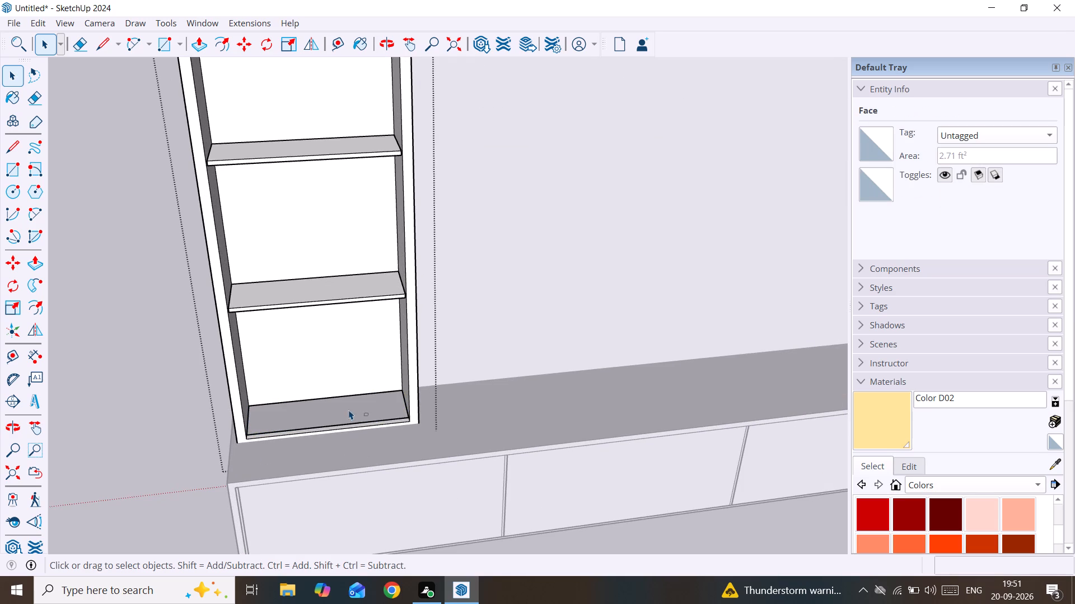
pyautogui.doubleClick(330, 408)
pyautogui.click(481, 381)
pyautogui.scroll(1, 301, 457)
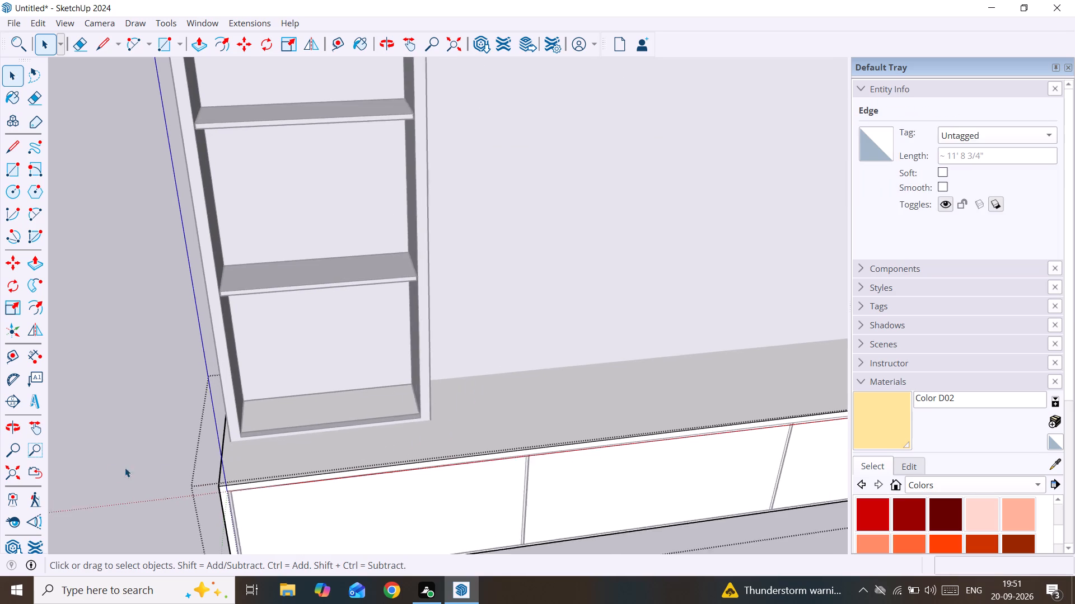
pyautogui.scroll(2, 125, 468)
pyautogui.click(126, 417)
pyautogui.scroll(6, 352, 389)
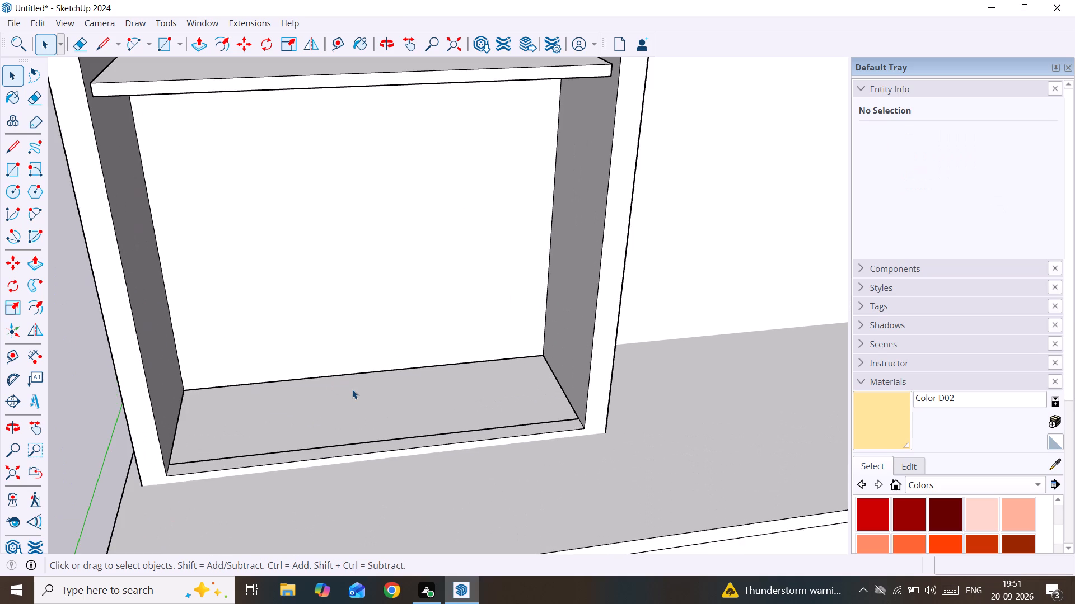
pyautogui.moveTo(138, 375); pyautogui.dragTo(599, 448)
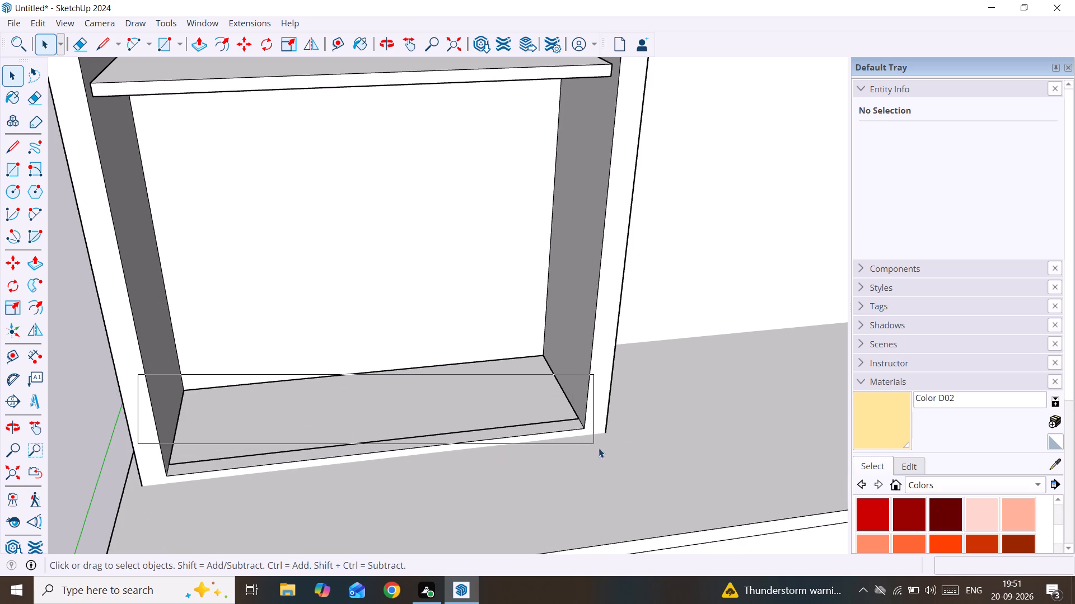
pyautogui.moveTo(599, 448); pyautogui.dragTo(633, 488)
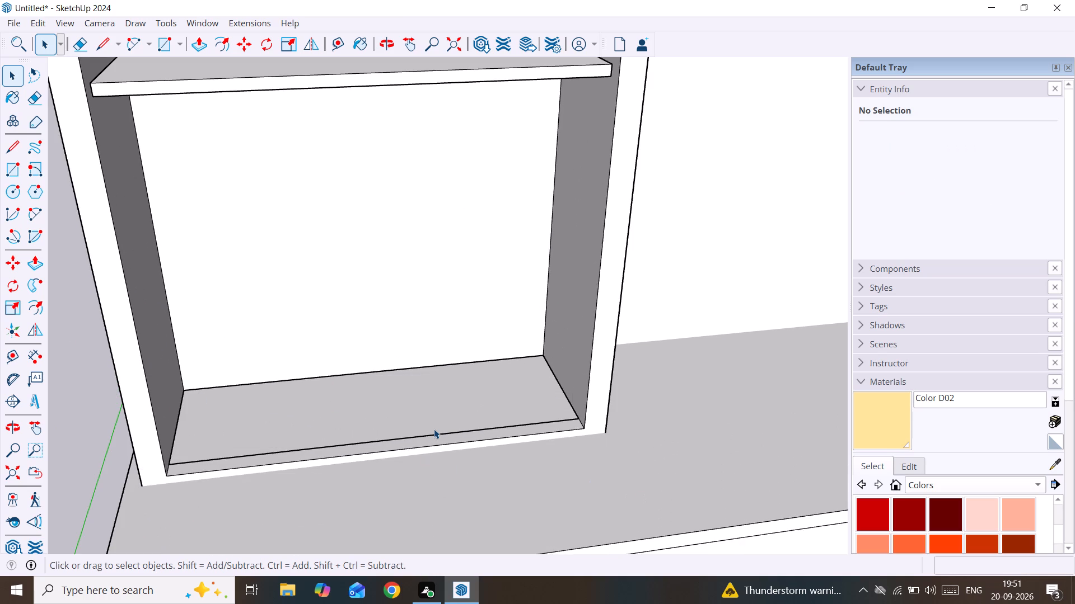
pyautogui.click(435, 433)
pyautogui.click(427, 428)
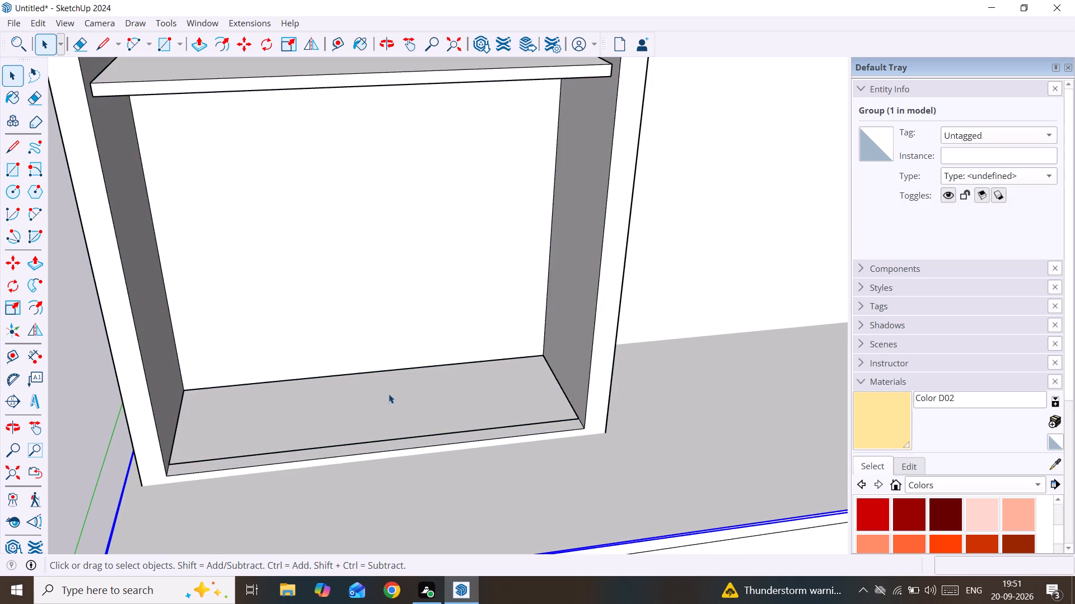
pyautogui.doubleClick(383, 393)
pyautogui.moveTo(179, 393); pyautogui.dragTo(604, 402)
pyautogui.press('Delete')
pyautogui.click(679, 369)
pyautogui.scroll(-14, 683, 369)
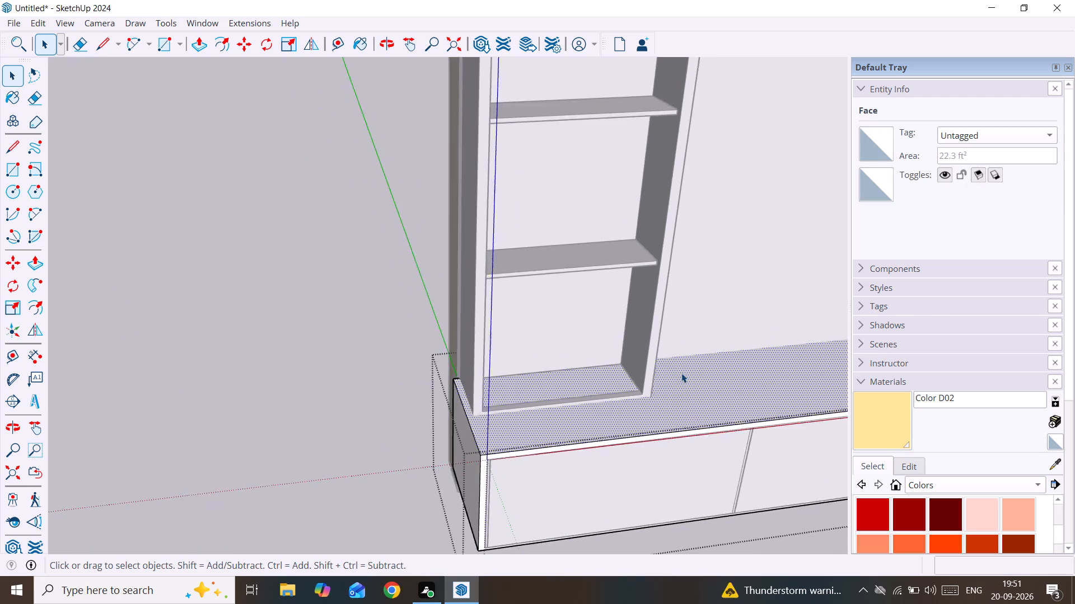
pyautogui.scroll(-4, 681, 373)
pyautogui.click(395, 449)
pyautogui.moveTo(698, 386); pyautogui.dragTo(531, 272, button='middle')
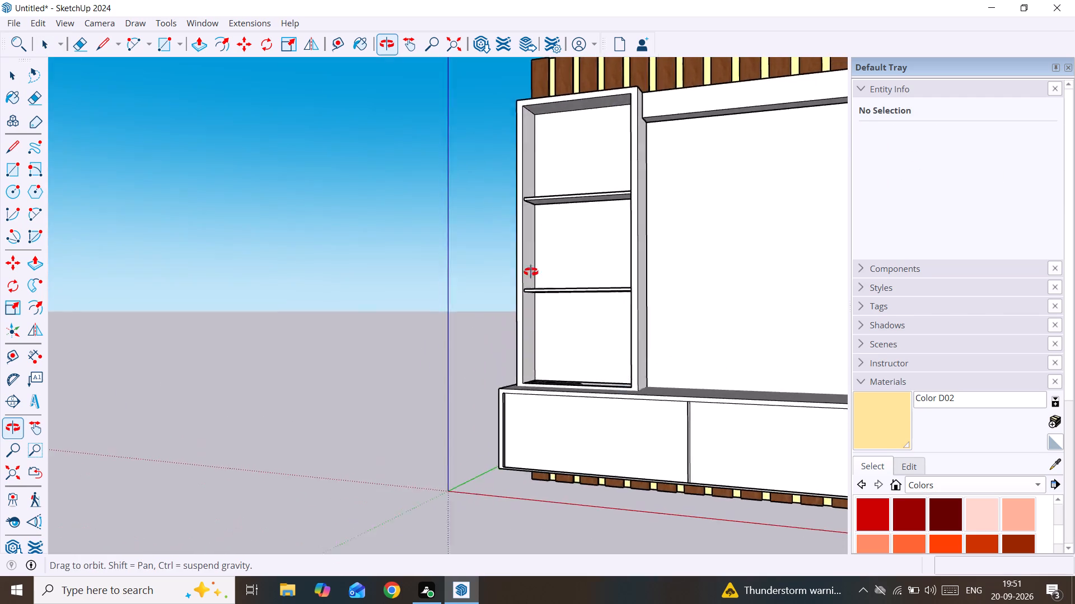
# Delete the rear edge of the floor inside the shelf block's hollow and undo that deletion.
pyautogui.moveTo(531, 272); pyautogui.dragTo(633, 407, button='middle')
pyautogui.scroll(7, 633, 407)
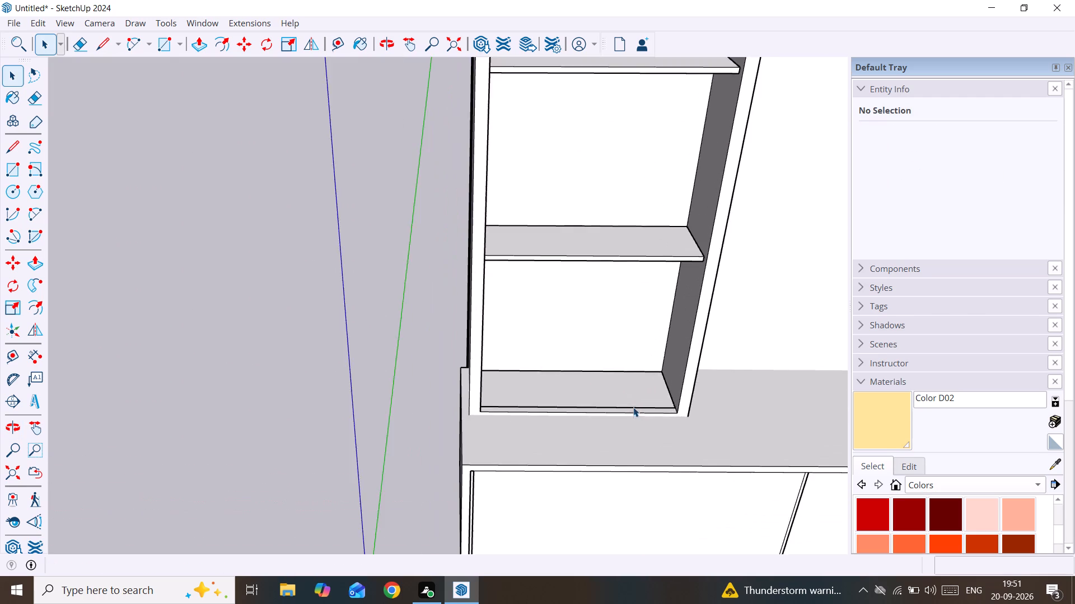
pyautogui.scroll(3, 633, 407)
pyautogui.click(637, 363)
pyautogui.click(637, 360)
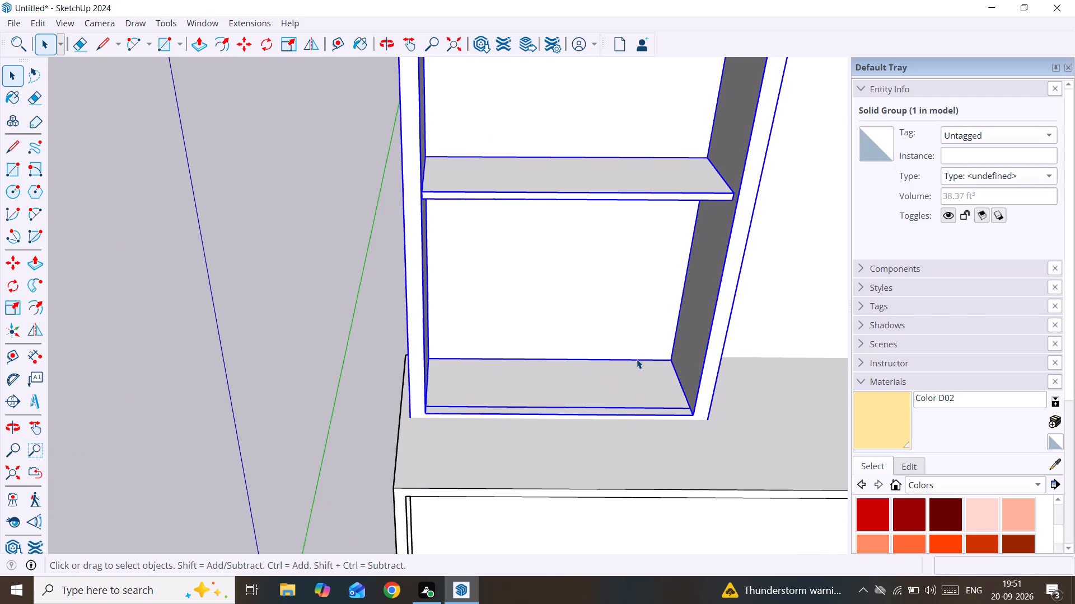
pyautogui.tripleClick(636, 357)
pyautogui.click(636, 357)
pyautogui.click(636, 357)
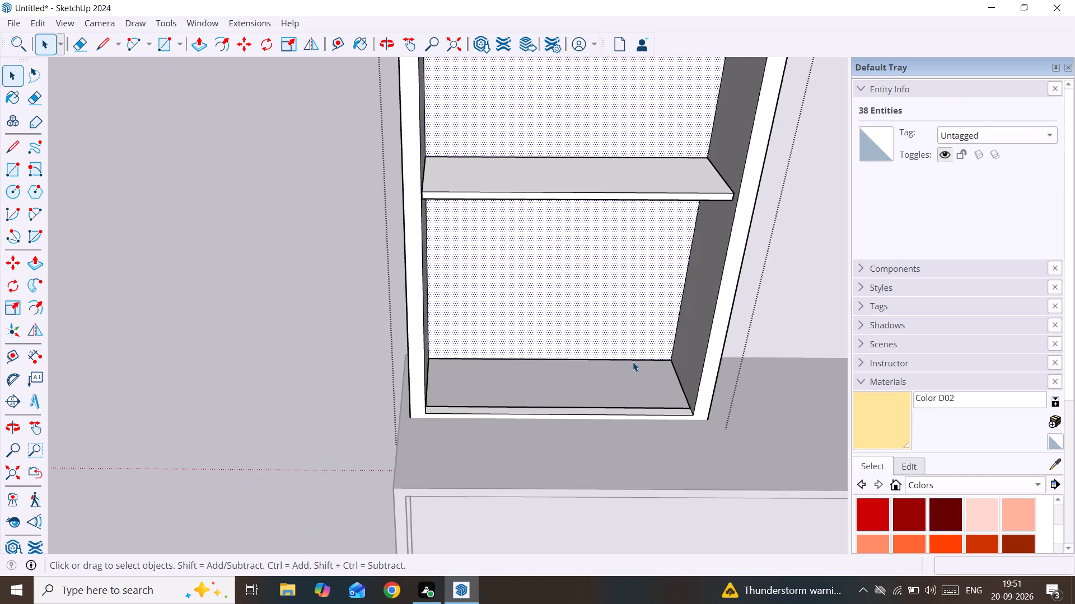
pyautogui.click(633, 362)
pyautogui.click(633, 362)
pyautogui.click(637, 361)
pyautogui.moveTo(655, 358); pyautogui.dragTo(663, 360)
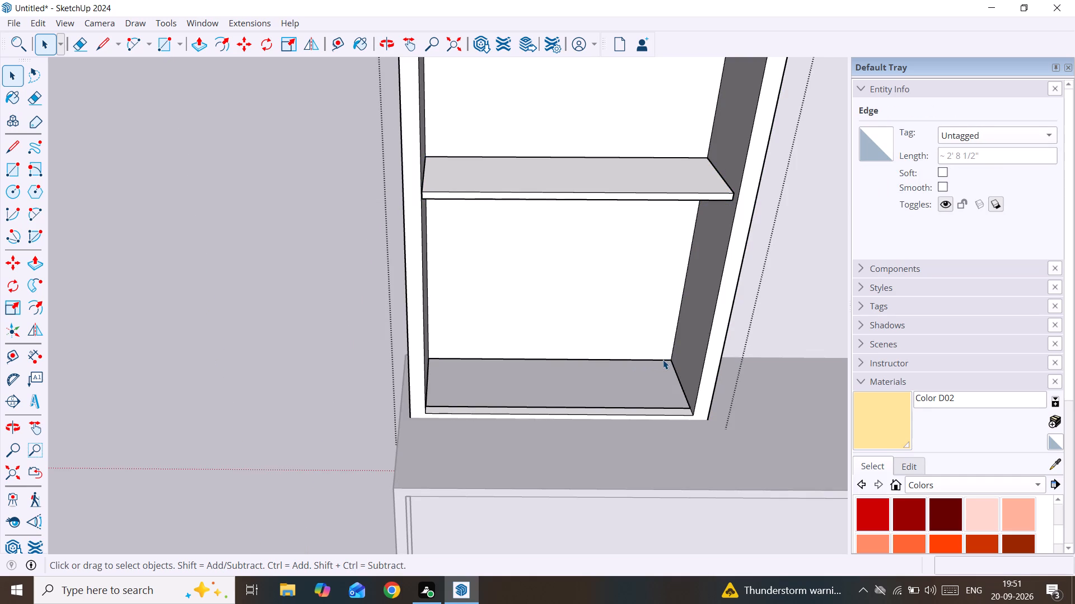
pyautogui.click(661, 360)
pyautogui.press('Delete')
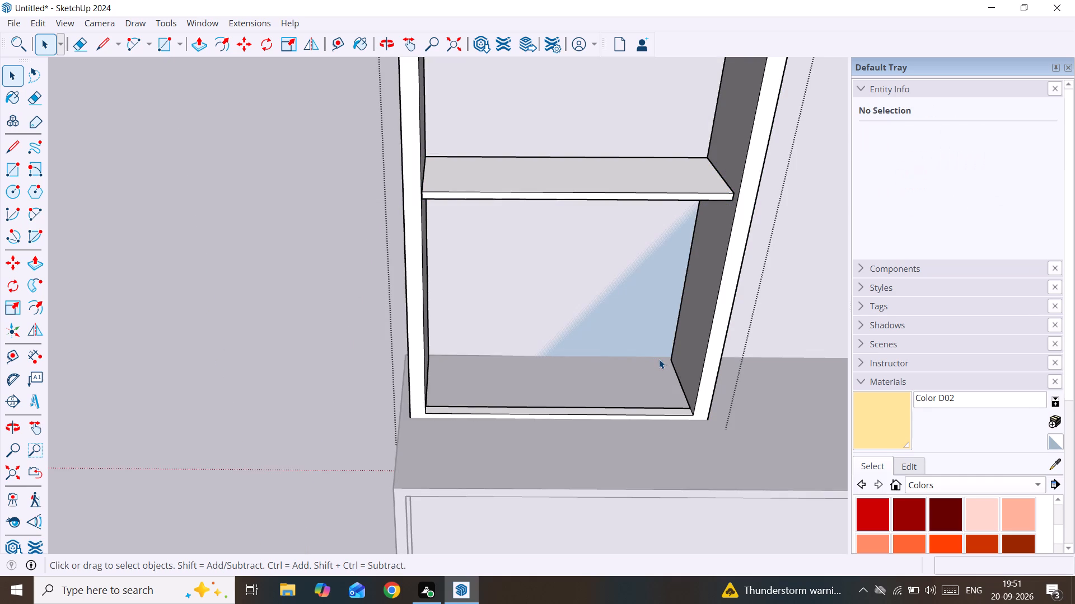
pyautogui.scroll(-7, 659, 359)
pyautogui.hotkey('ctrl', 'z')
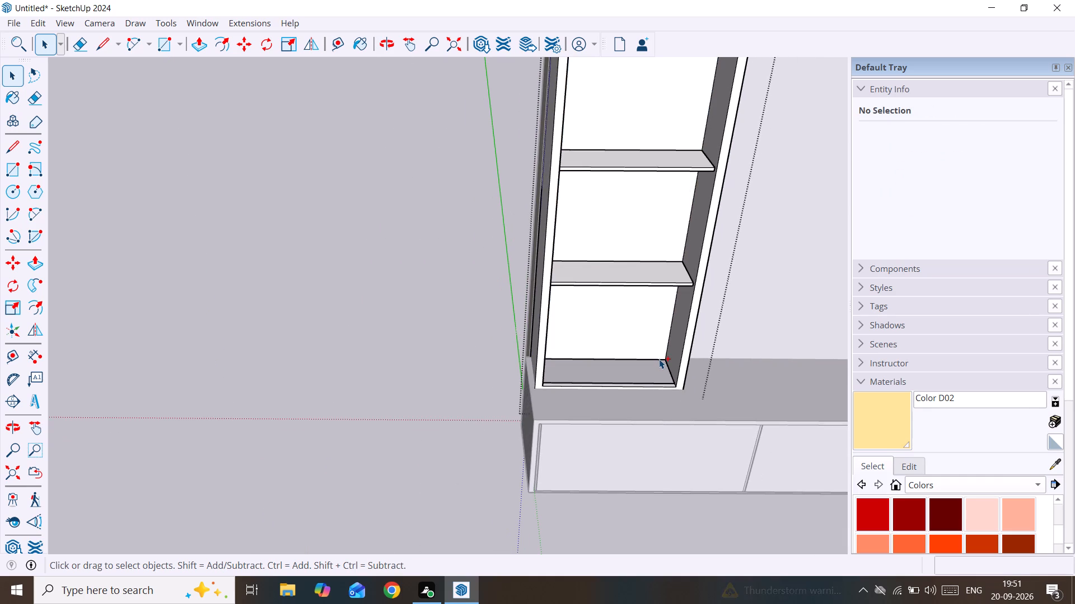
# Undo the earlier edits back to the deletion of the lowest board on the shelf block's inner floor, and exit the group.
pyautogui.scroll(-5, 659, 359)
pyautogui.hotkey('ctrl', 'z')
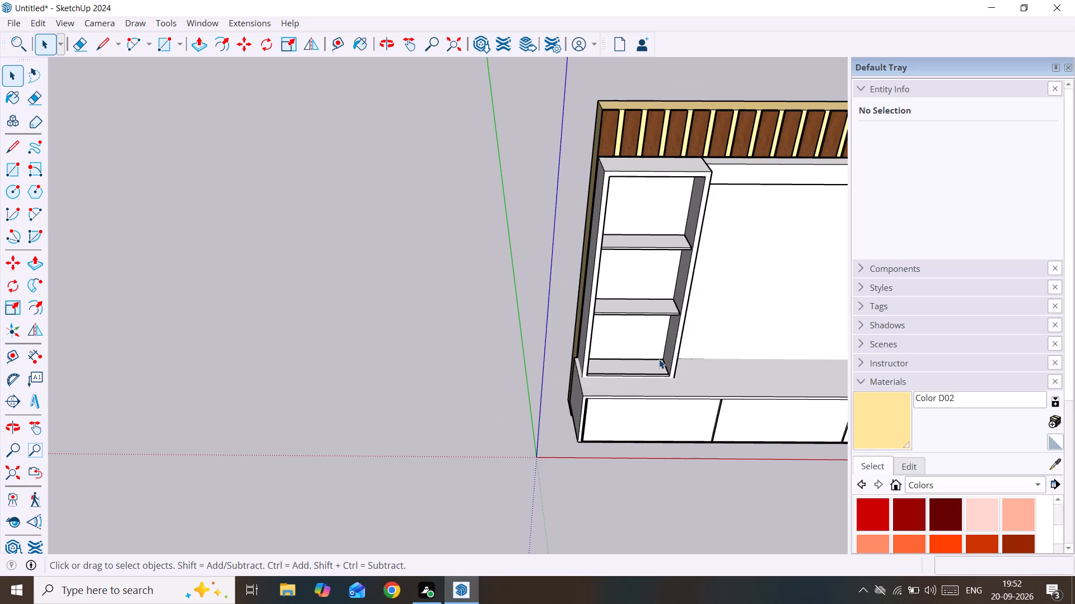
pyautogui.moveTo(659, 360); pyautogui.dragTo(588, 336, button='middle')
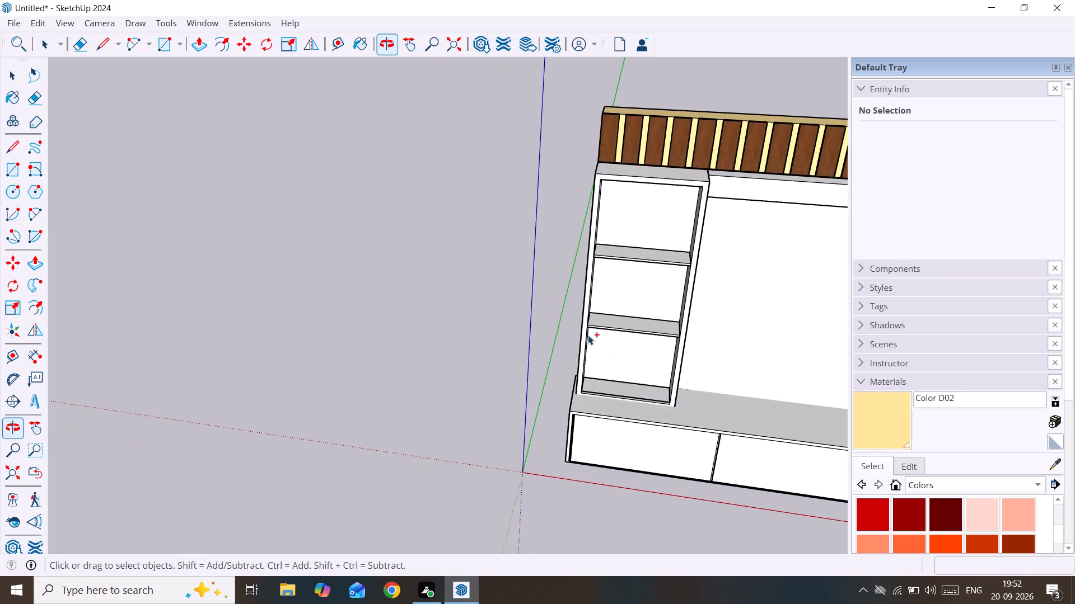
pyautogui.hotkey('ctrl', 'z')
pyautogui.hotkey('ctrl', 'z')
pyautogui.hotkey('ctrl', 'z')
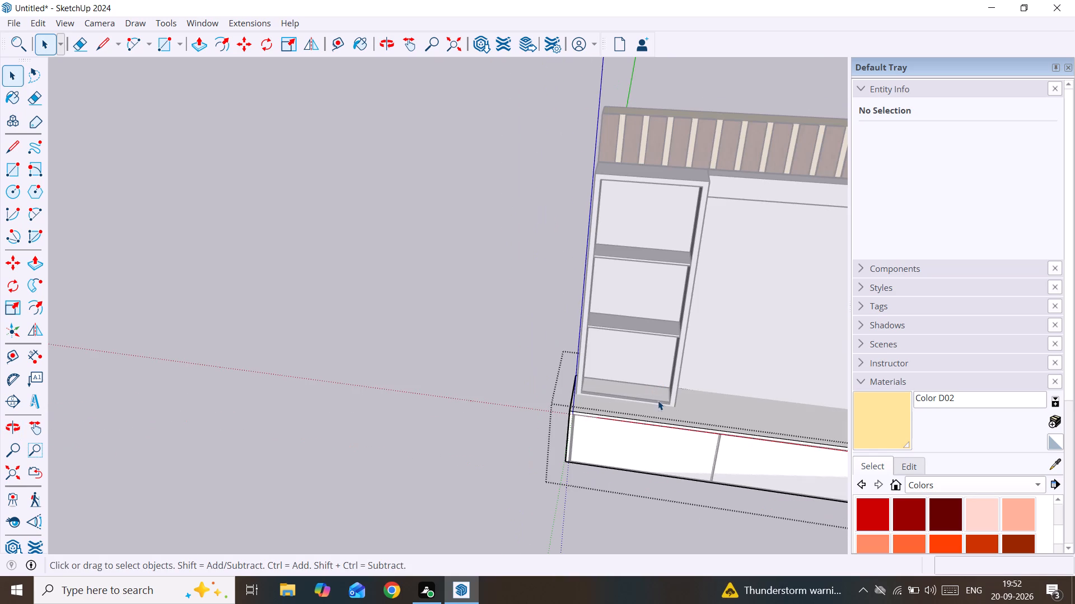
pyautogui.moveTo(660, 471); pyautogui.dragTo(663, 380, button='middle')
pyautogui.moveTo(683, 486); pyautogui.dragTo(714, 565, button='middle')
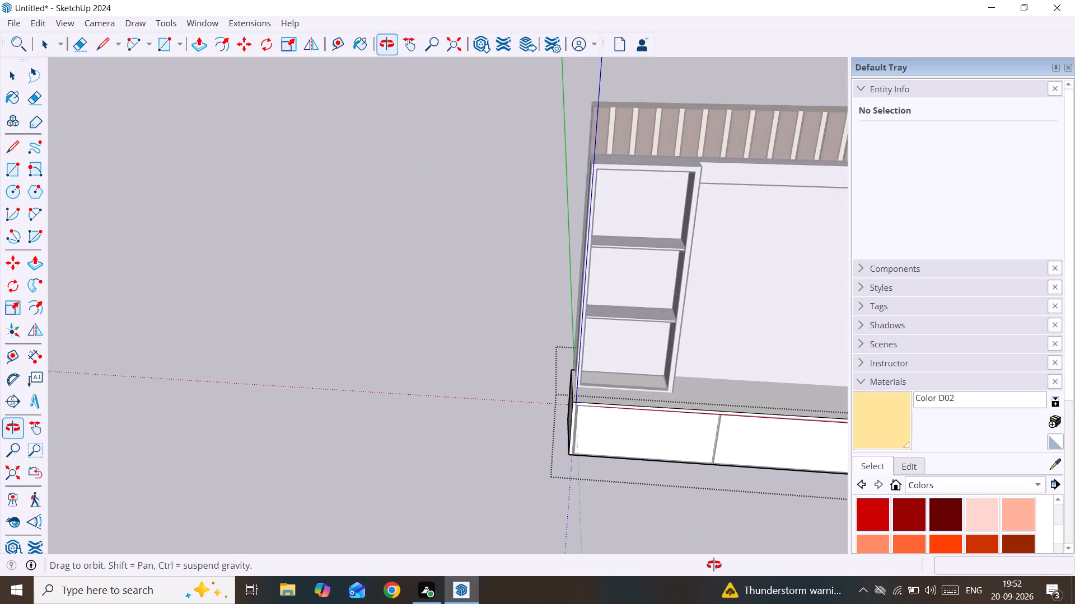
pyautogui.moveTo(714, 565); pyautogui.dragTo(712, 565, button='middle')
pyautogui.click(469, 416)
pyautogui.scroll(8, 705, 386)
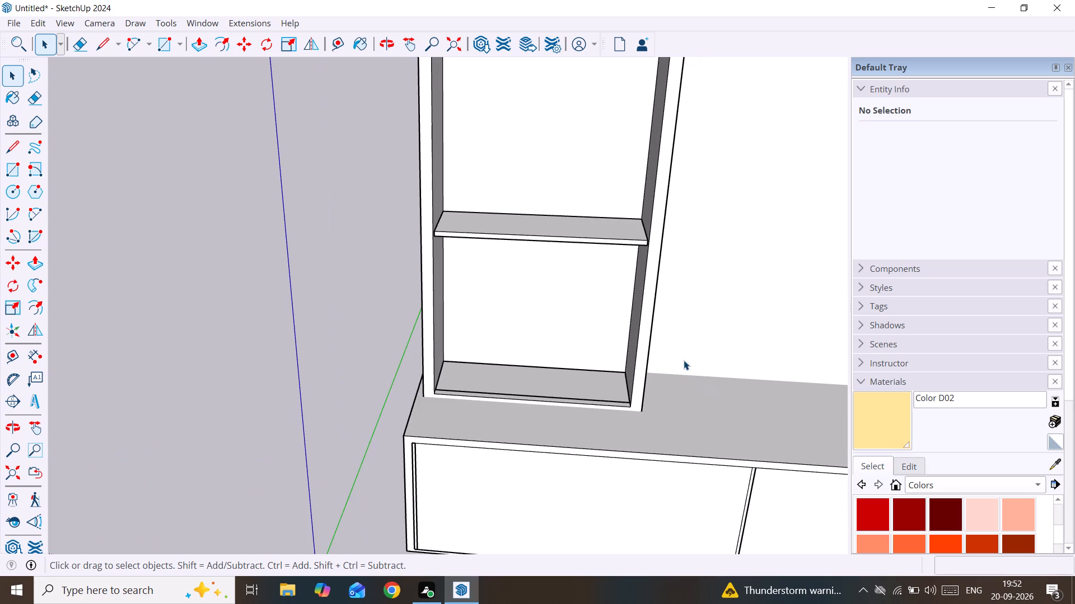
pyautogui.hotkey('ctrl', 'z')
pyautogui.hotkey('ctrl', 'z')
pyautogui.hotkey('ctrl', 'z')
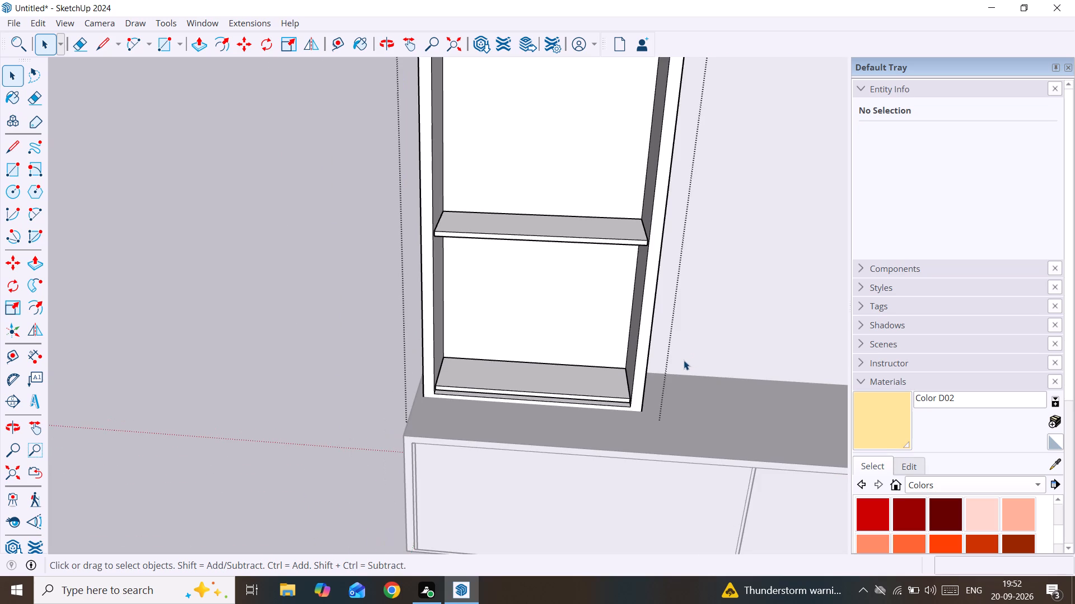
pyautogui.scroll(-20, 684, 360)
pyautogui.scroll(-1, 684, 360)
pyautogui.click(637, 459)
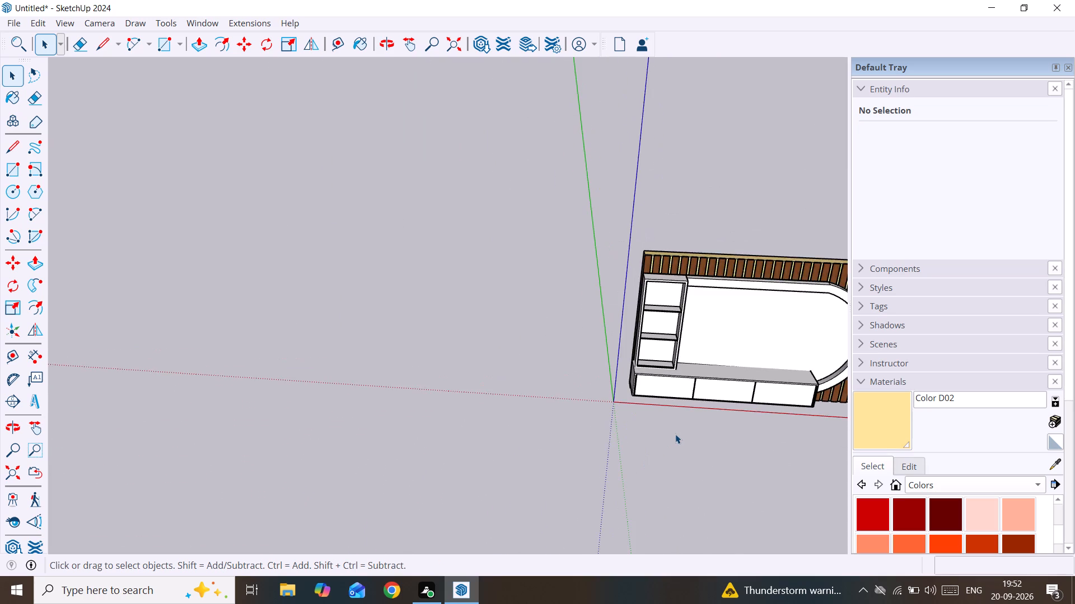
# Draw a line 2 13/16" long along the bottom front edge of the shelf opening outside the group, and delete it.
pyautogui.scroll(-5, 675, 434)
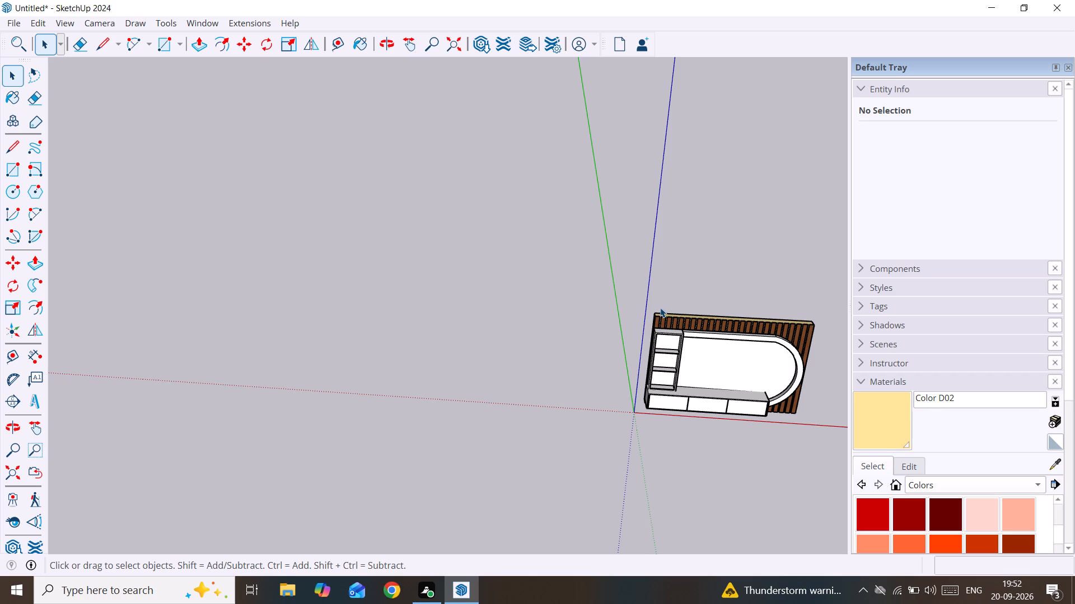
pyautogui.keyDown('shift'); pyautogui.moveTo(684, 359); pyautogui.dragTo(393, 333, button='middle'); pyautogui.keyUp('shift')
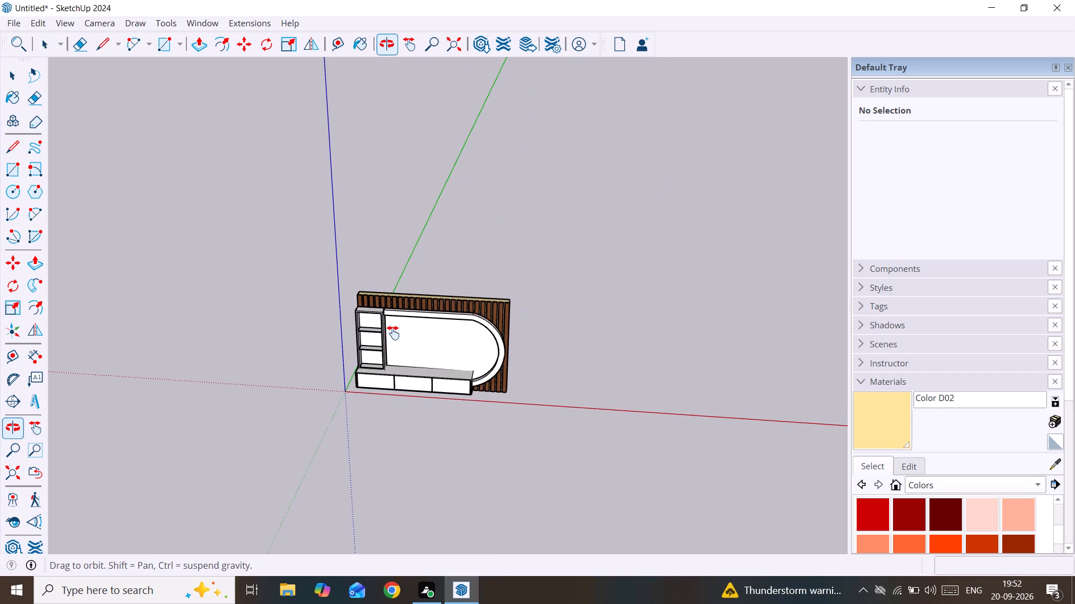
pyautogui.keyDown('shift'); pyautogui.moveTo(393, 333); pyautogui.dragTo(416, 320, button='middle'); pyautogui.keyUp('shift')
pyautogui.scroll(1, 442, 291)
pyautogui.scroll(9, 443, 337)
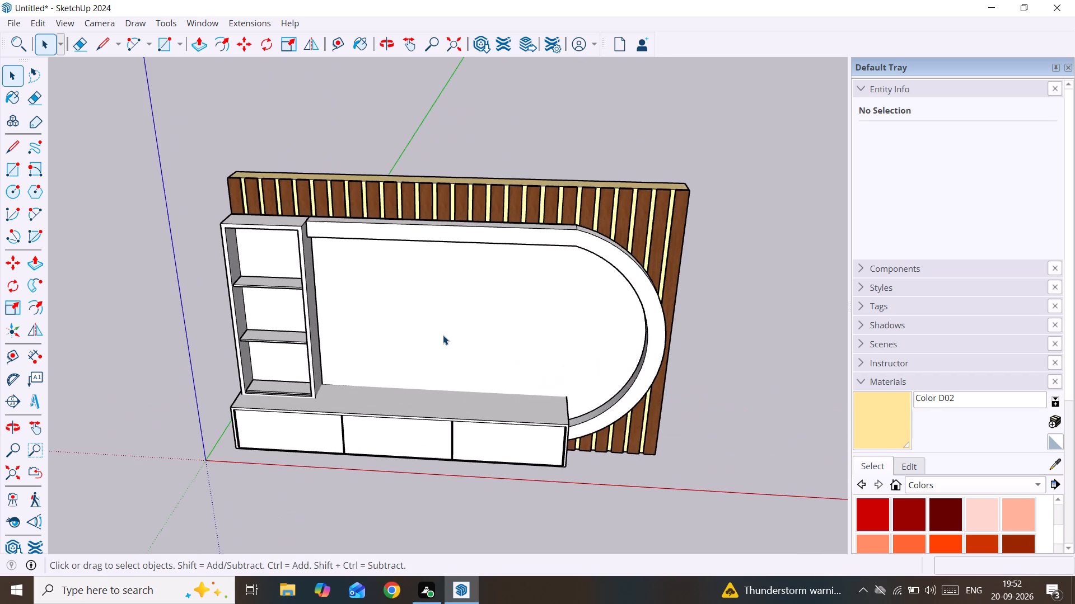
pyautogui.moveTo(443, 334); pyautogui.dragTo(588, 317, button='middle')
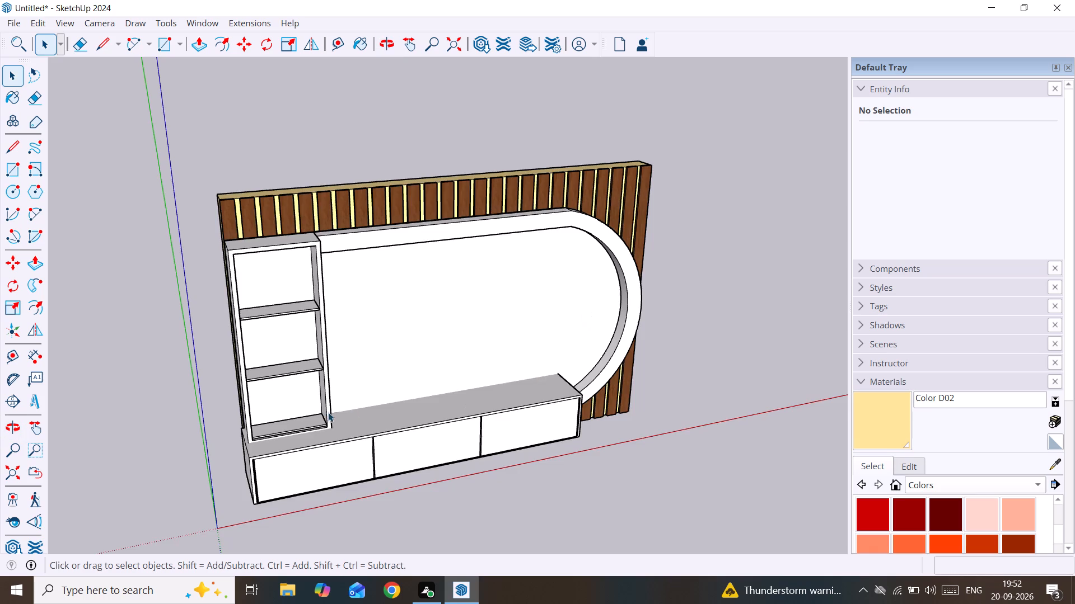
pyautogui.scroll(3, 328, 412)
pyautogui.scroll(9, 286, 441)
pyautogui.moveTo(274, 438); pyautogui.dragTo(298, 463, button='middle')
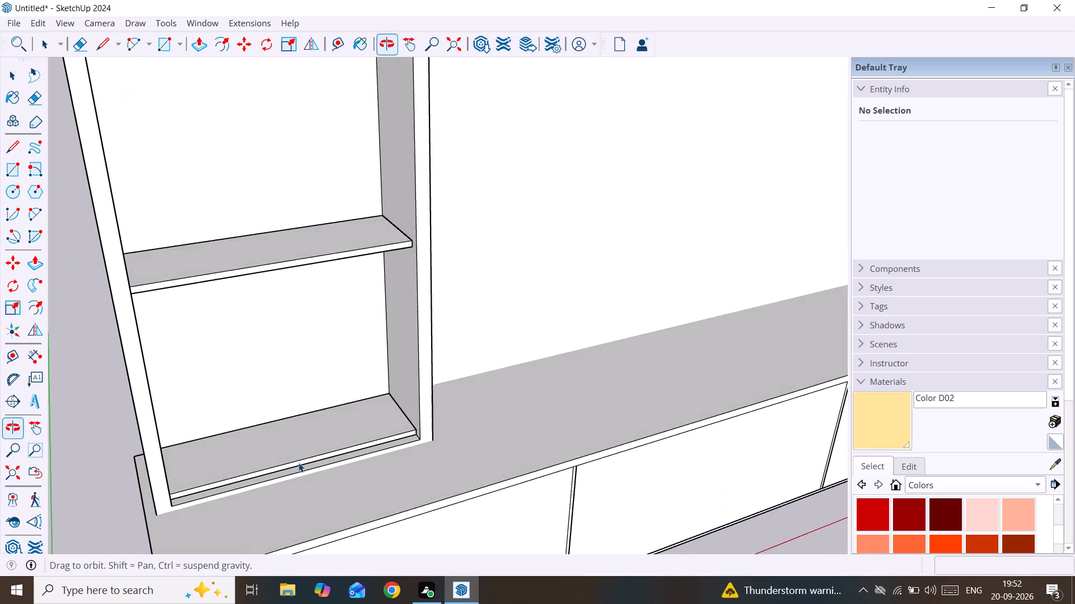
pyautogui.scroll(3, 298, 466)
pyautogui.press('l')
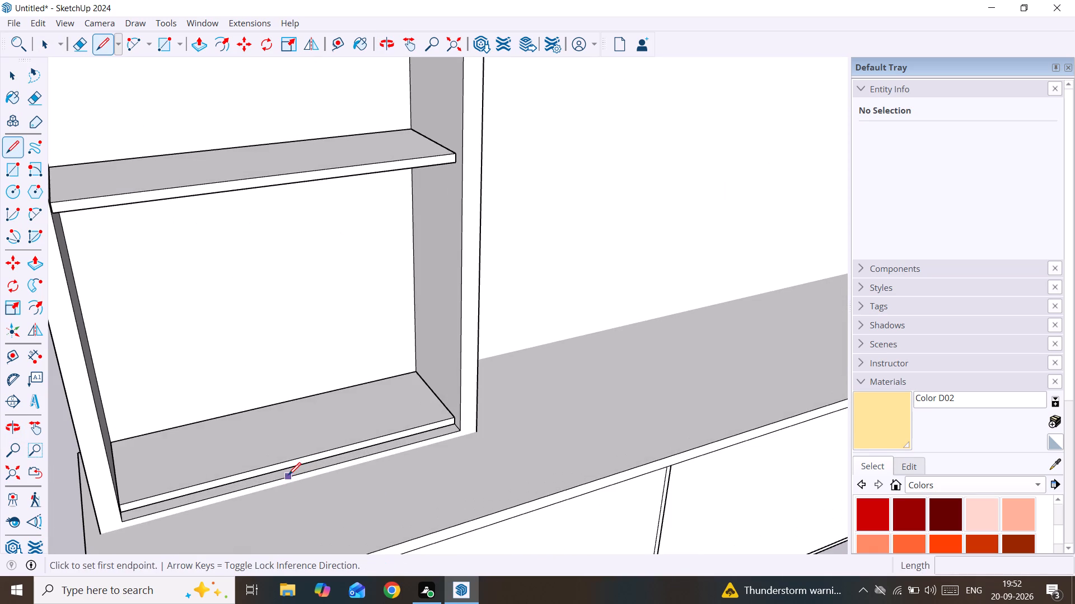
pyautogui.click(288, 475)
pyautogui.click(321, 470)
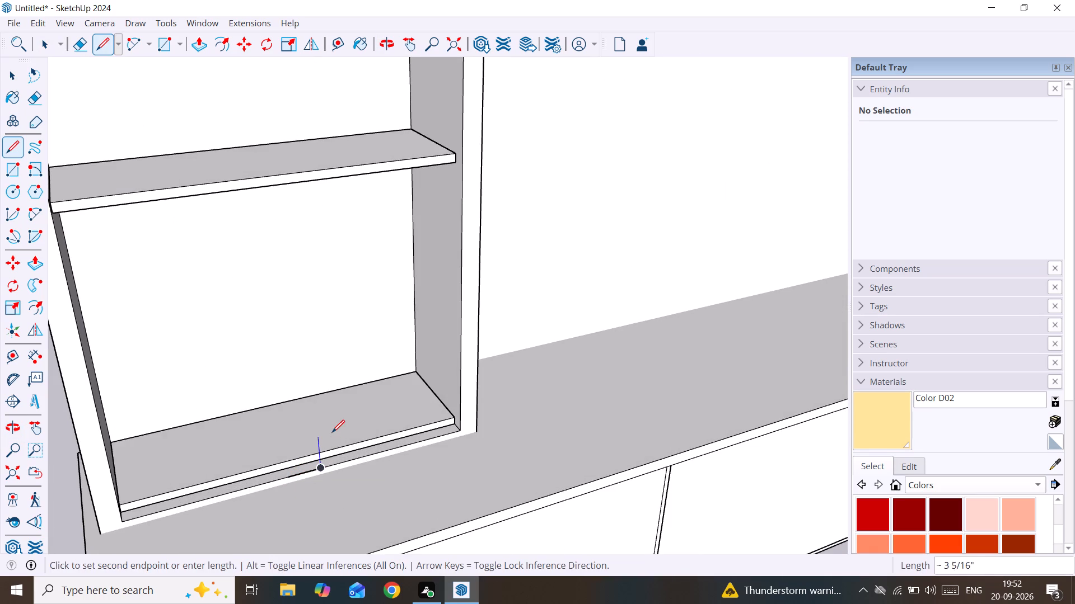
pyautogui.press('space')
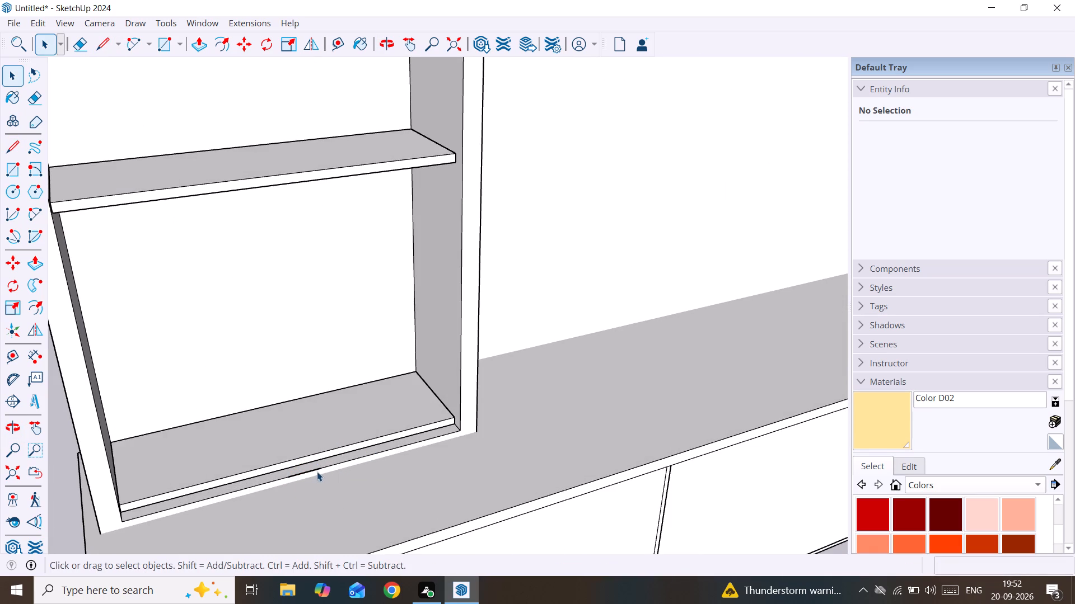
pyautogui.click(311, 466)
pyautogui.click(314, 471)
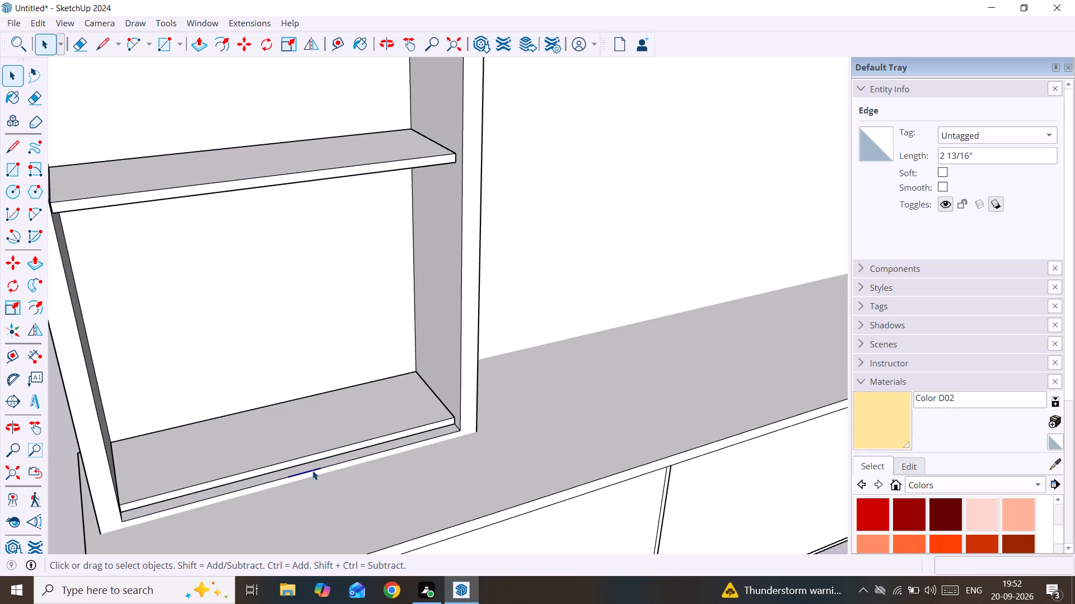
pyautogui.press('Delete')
# Inside the shelf block group, trace a short line along the opening's bottom front edge to close the front with a face.
pyautogui.doubleClick(312, 470)
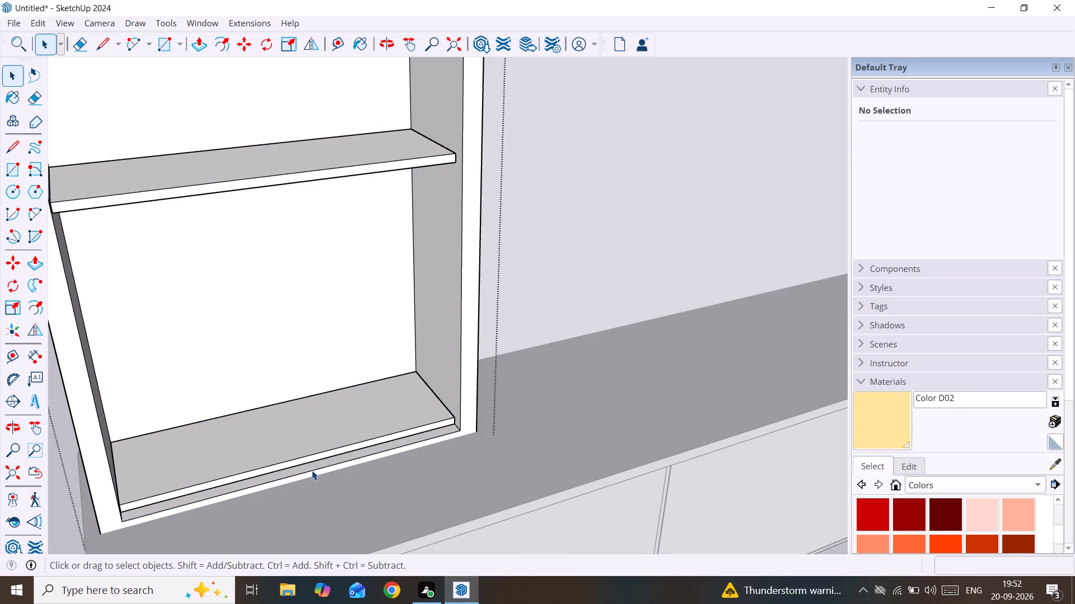
pyautogui.press('l')
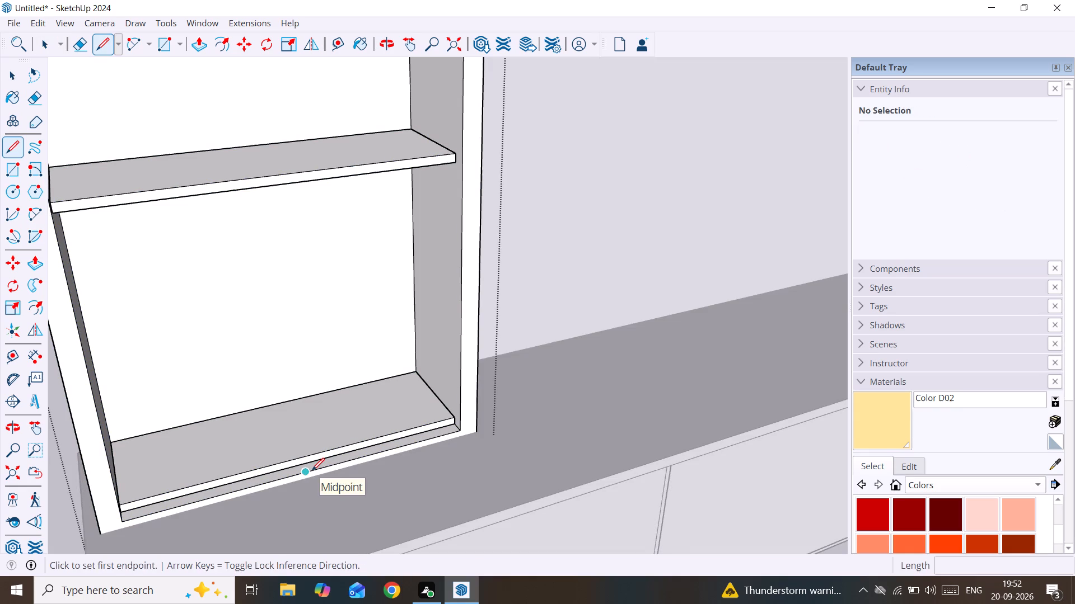
pyautogui.click(312, 470)
pyautogui.click(332, 465)
pyautogui.scroll(-16, 333, 465)
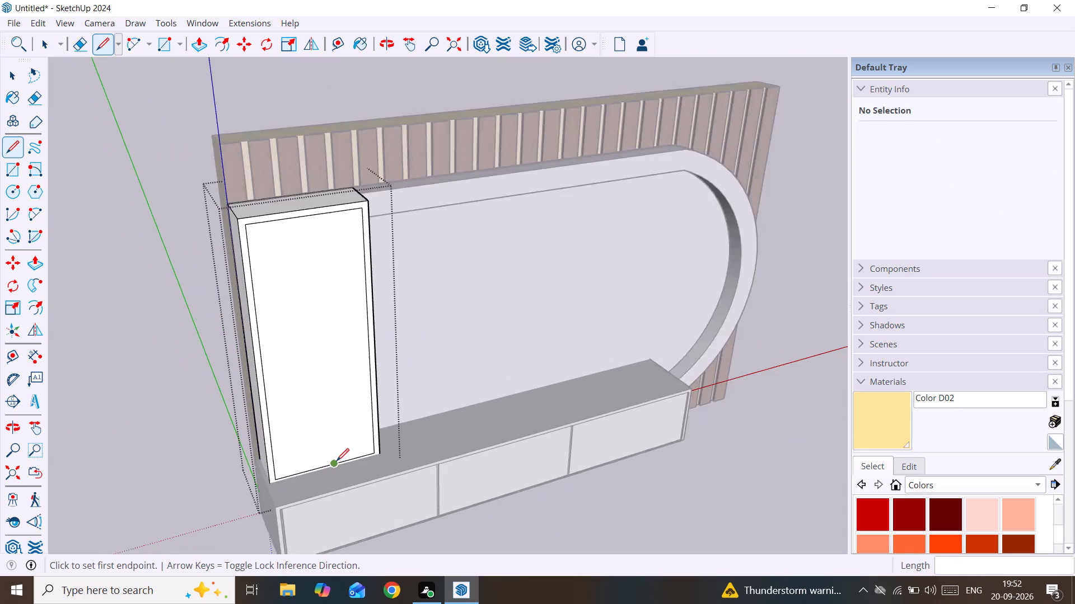
# Paint the face covering the shelf block's front opening with Translucent Glass Gray from the Glass and Mirrors collection.
pyautogui.press('space')
pyautogui.click(330, 443)
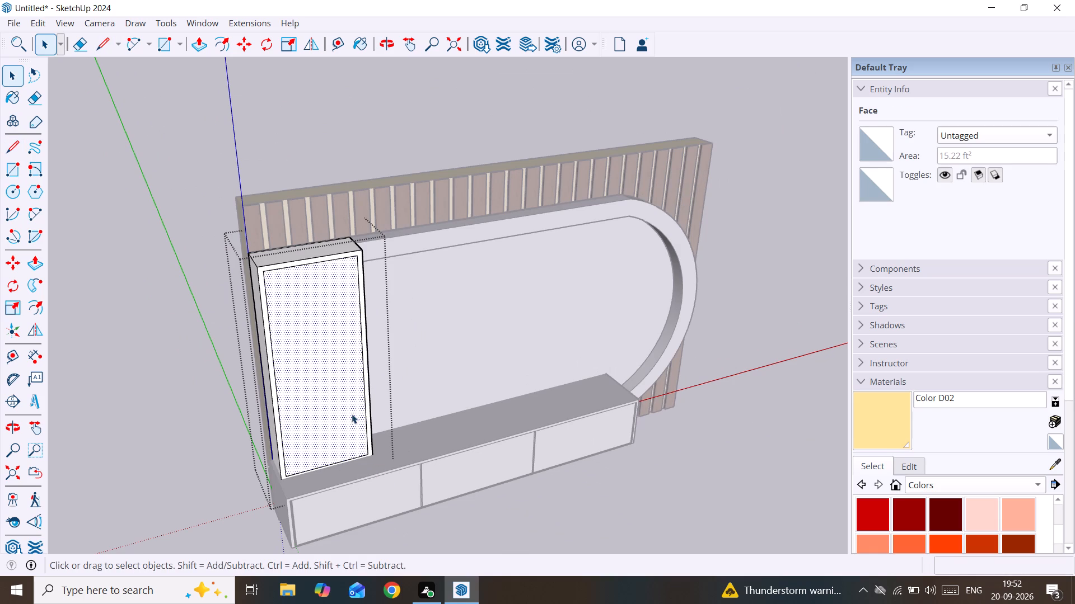
pyautogui.click(998, 489)
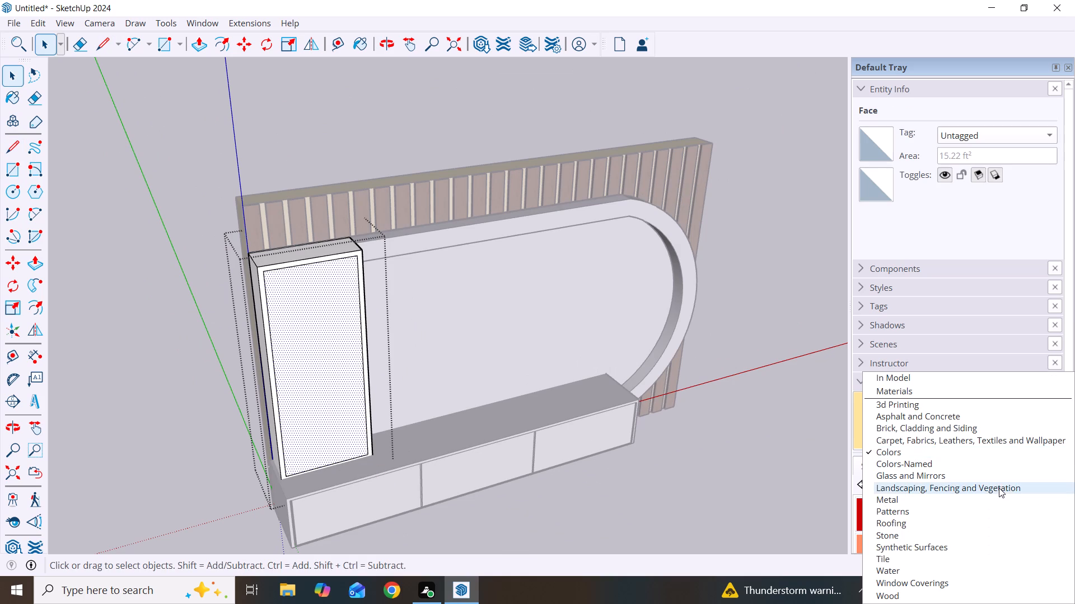
pyautogui.scroll(-7, 999, 488)
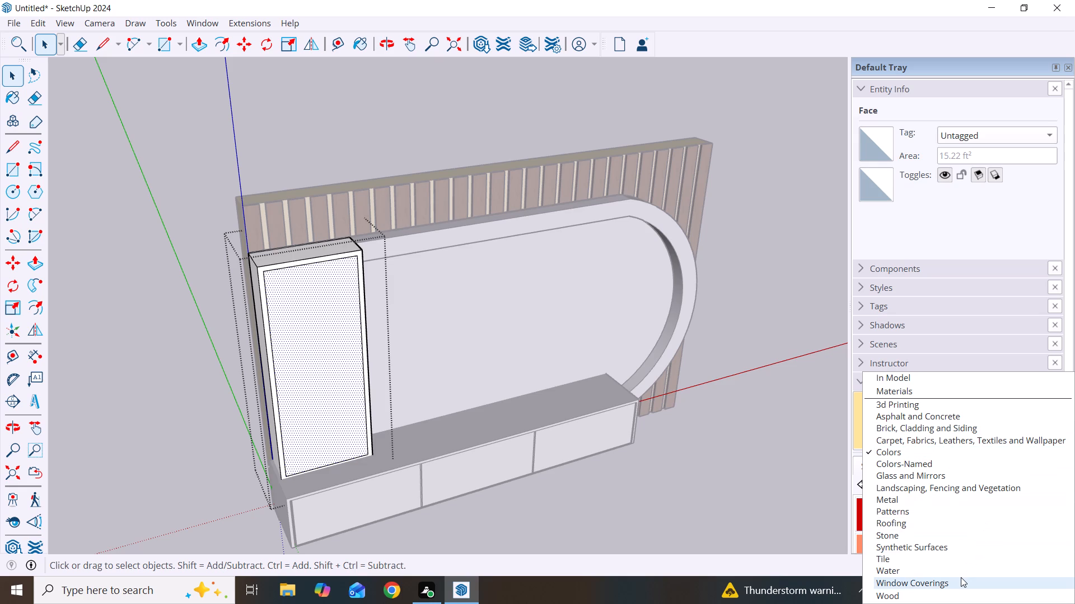
pyautogui.scroll(-3, 956, 507)
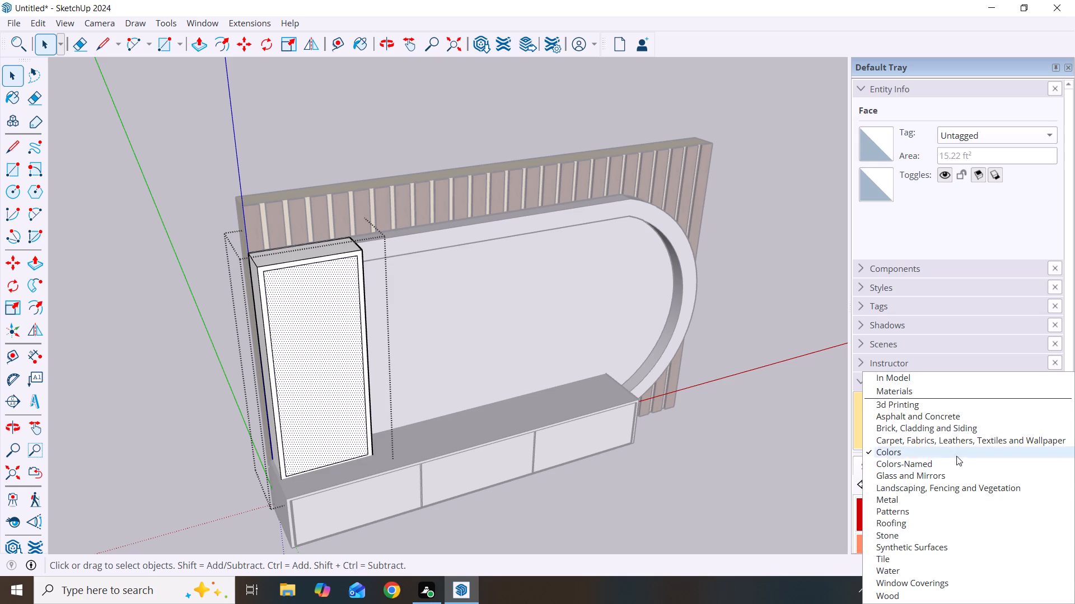
pyautogui.click(966, 476)
pyautogui.scroll(-2, 964, 490)
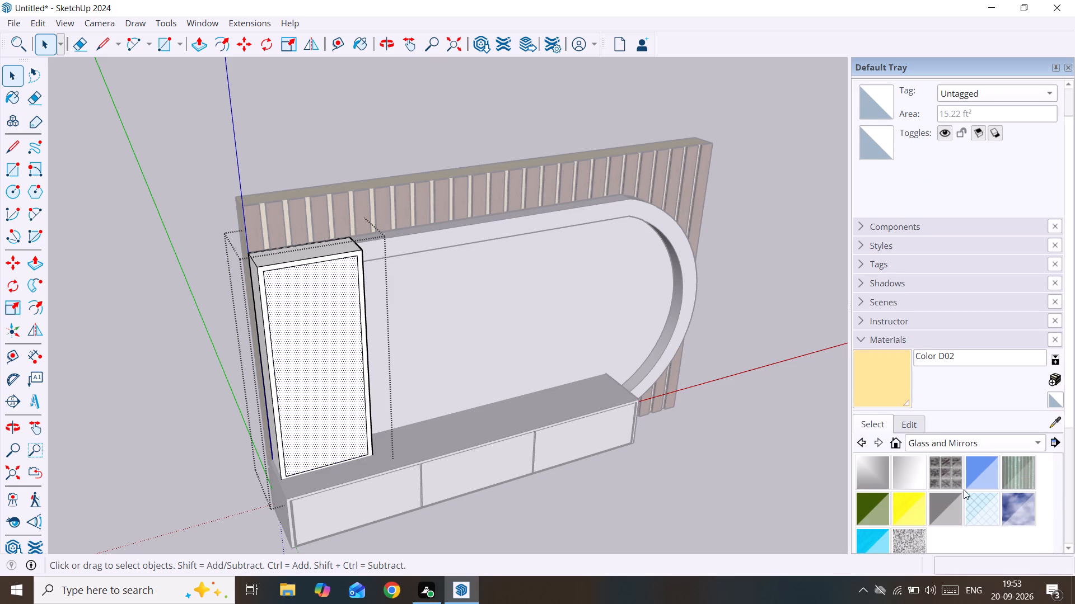
pyautogui.scroll(-2, 964, 489)
pyautogui.scroll(6, 915, 219)
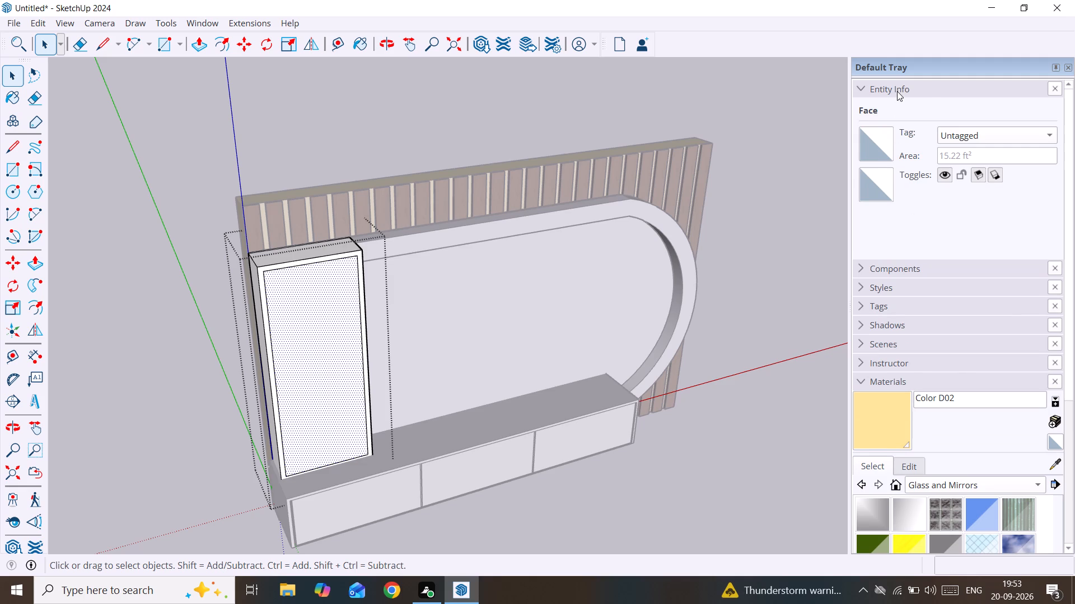
pyautogui.click(897, 91)
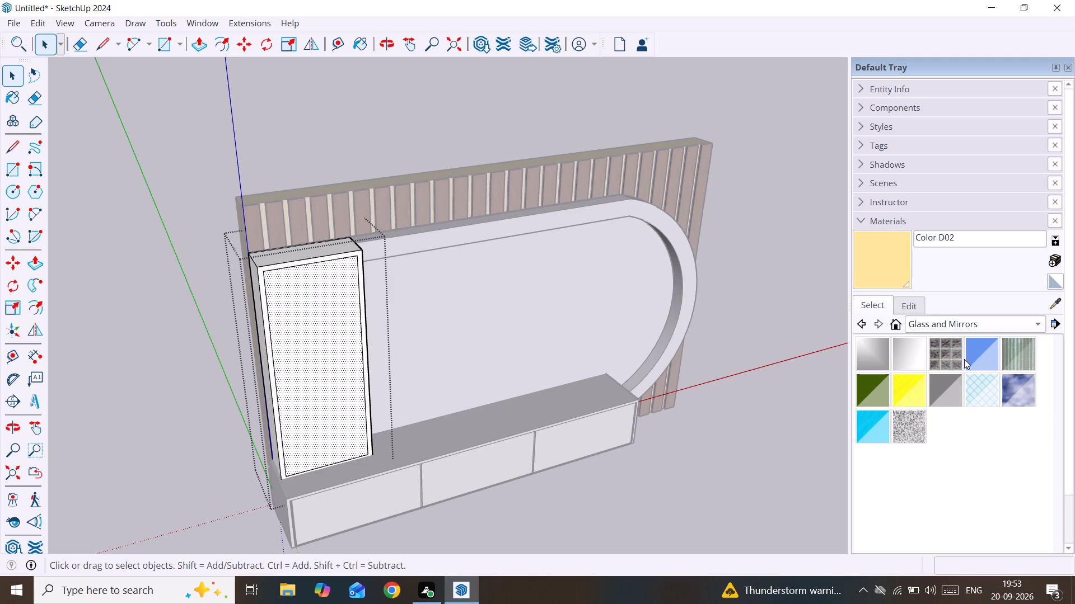
pyautogui.click(945, 394)
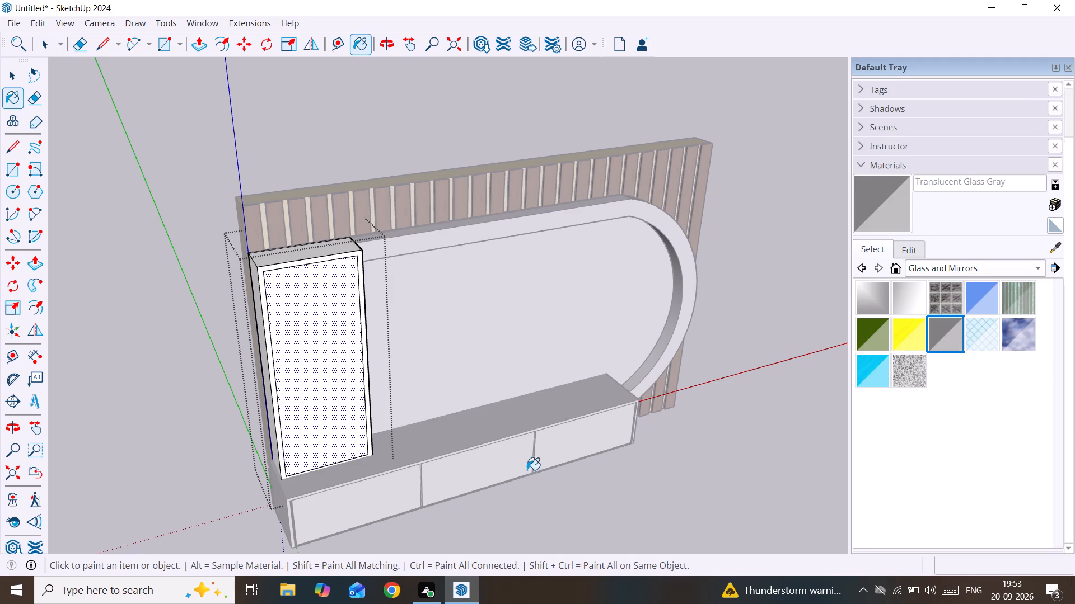
pyautogui.click(308, 376)
pyautogui.scroll(-2, 681, 526)
pyautogui.moveTo(681, 526); pyautogui.dragTo(607, 460, button='middle')
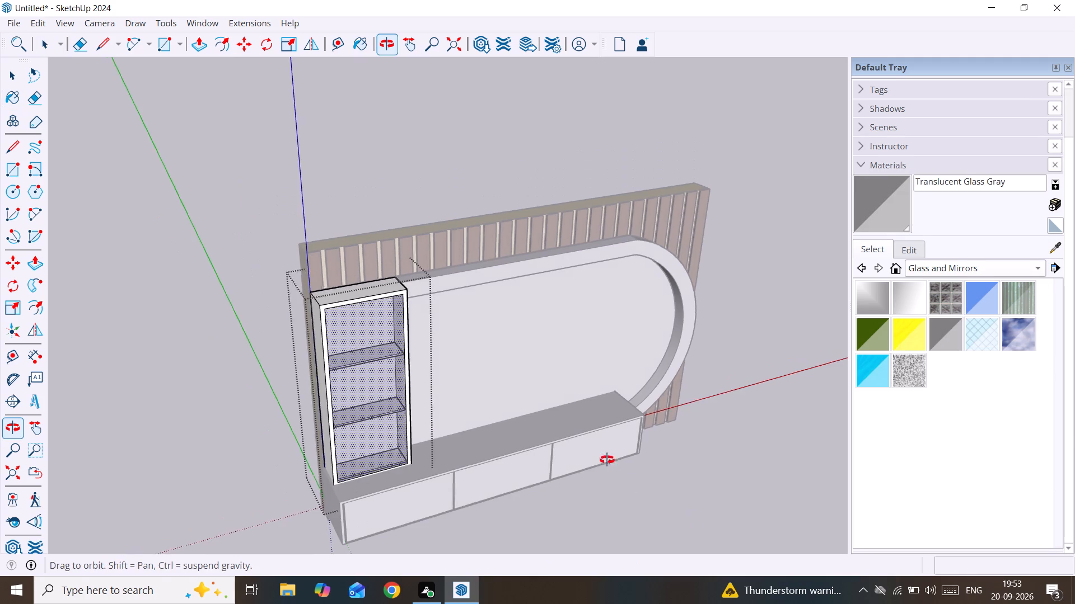
pyautogui.moveTo(607, 460); pyautogui.dragTo(605, 473, button='middle')
pyautogui.press('space')
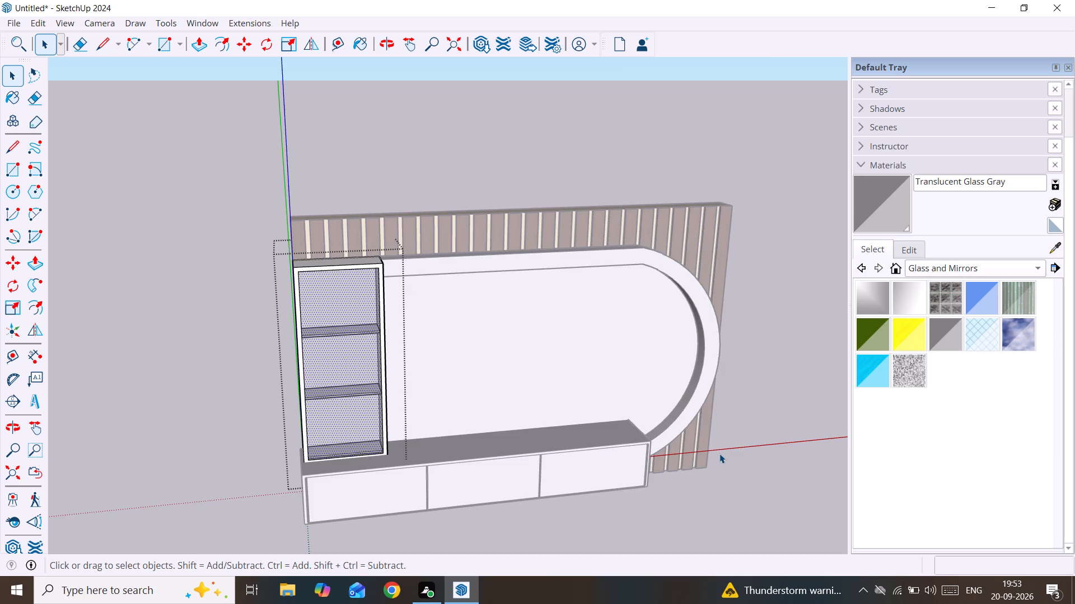
# Exit the shelf block group.
pyautogui.click(719, 454)
pyautogui.scroll(-1, 719, 454)
pyautogui.moveTo(719, 454); pyautogui.dragTo(567, 352, button='middle')
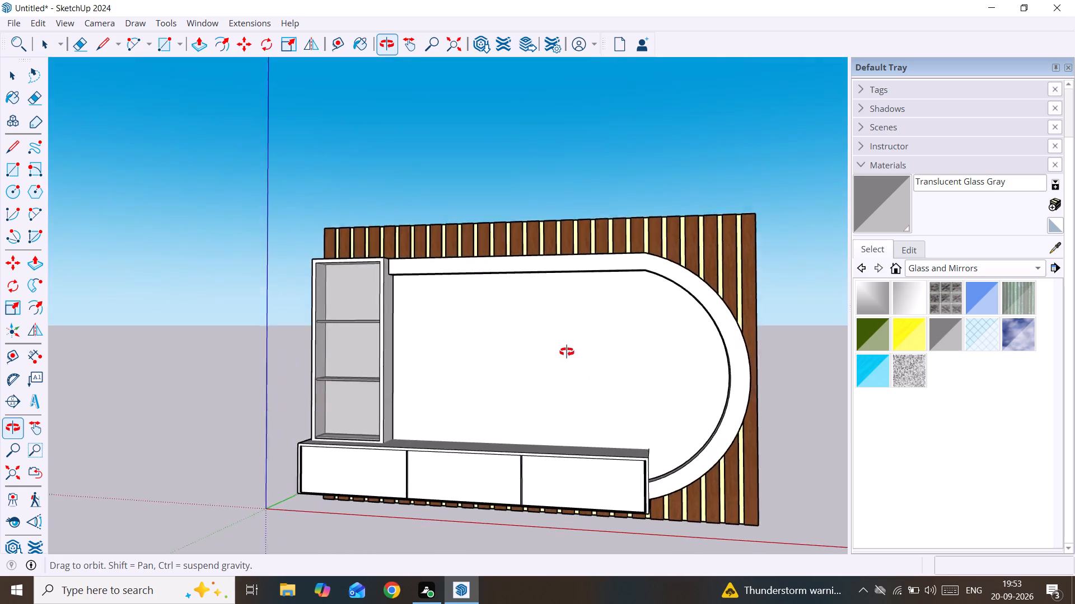
pyautogui.moveTo(567, 352); pyautogui.dragTo(648, 427, button='middle')
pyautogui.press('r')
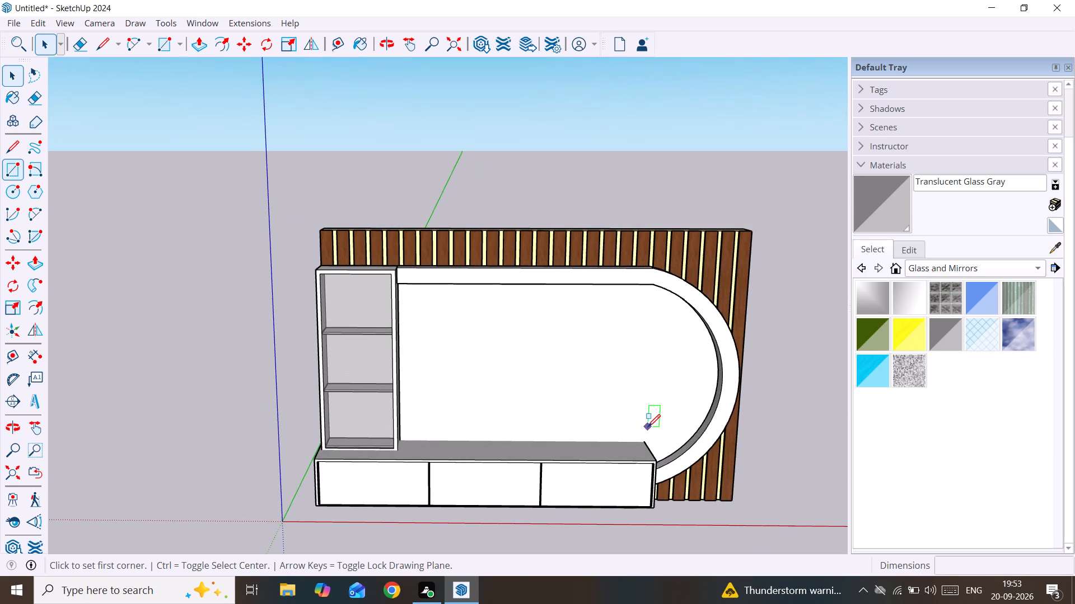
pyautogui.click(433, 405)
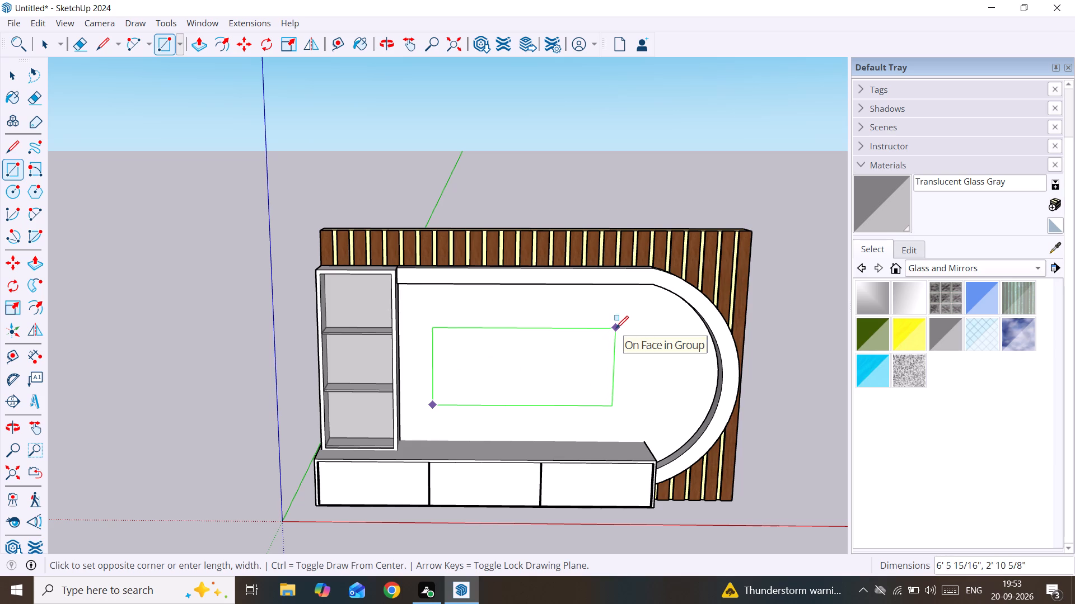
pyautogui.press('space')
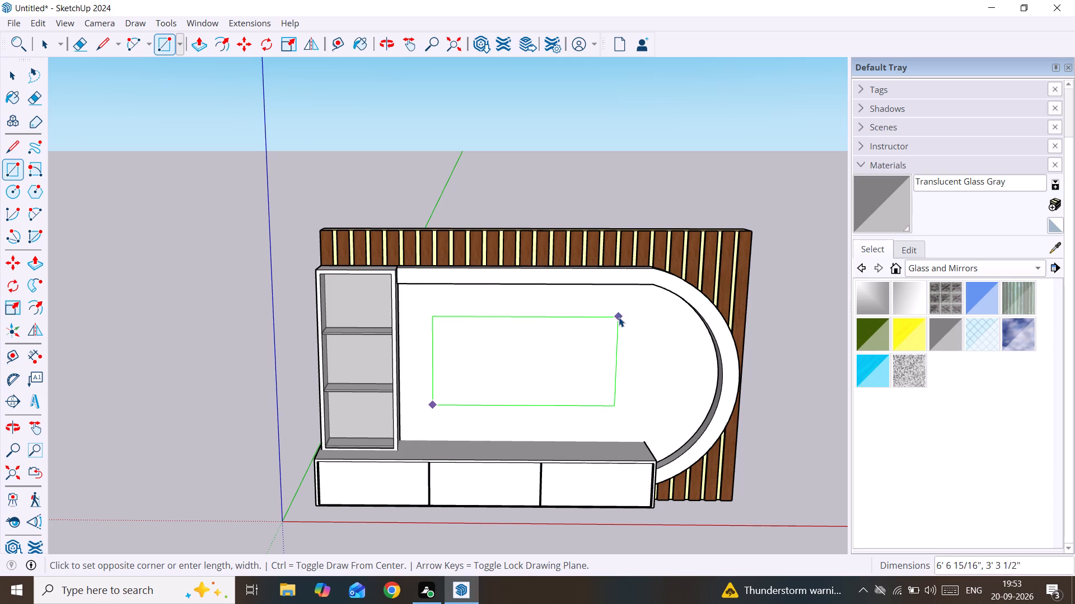
# Draw a rectangle about 7' 1/2" by 3' 7 1/2" on the round-ended board's face above the bottom box, and group it.
pyautogui.press('r')
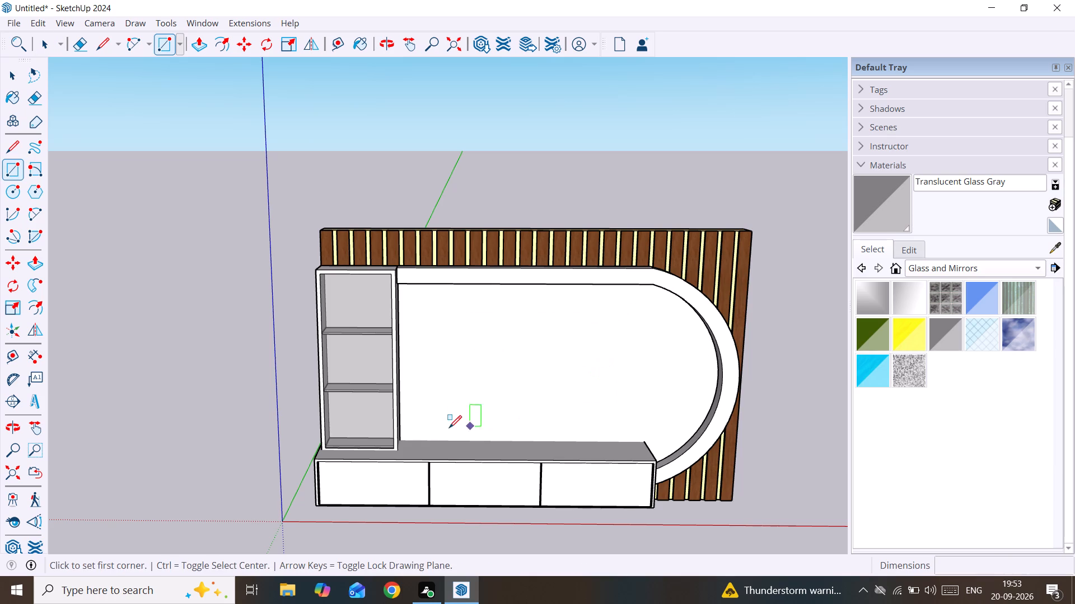
pyautogui.click(435, 421)
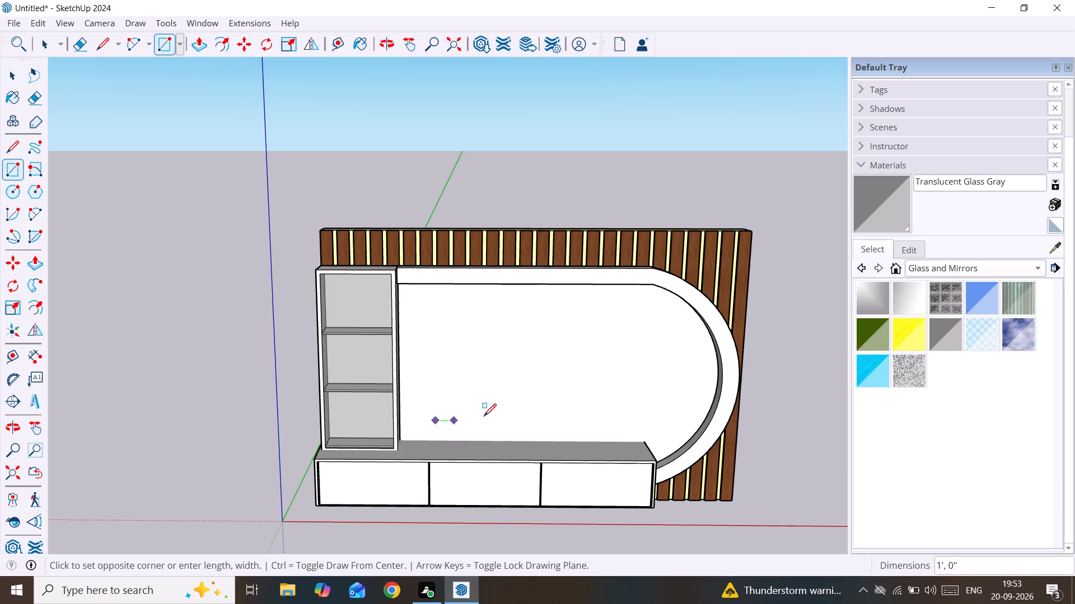
pyautogui.click(633, 325)
pyautogui.press('space')
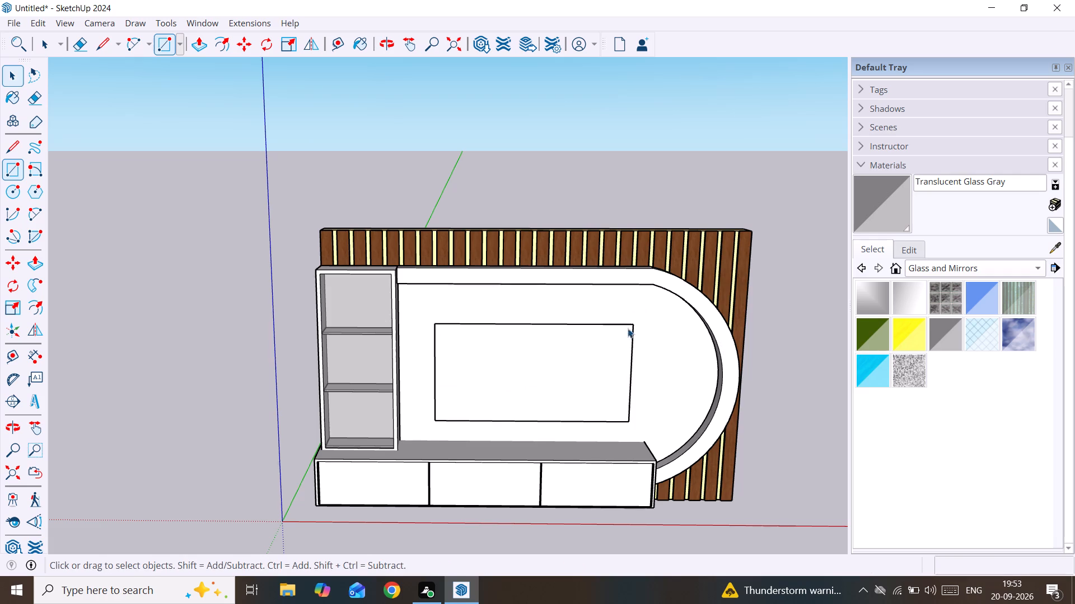
pyautogui.doubleClick(616, 343)
pyautogui.rightClick(616, 343)
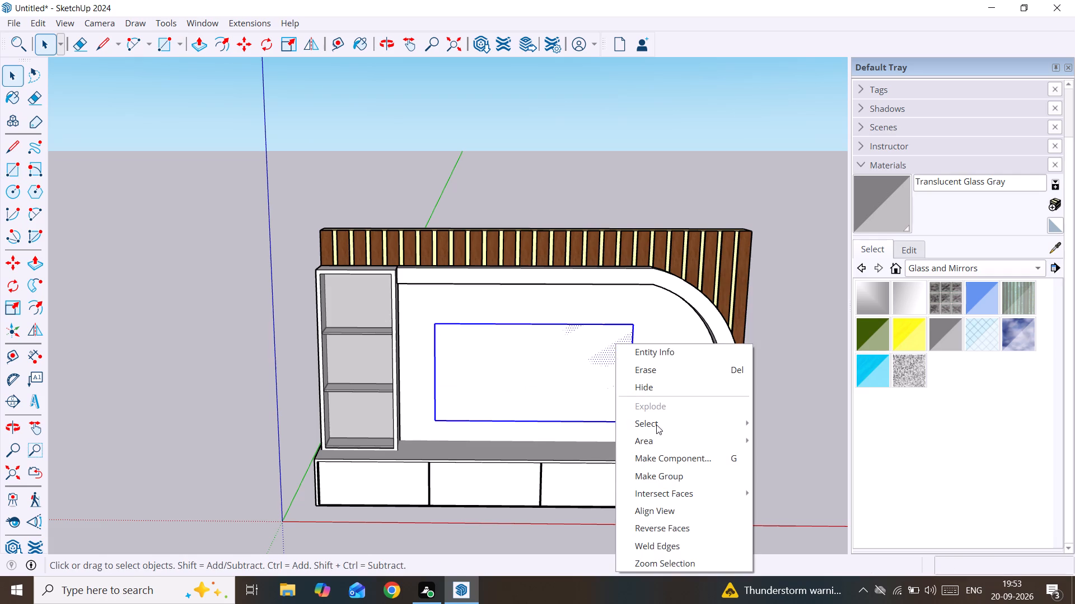
pyautogui.click(679, 476)
# Inside the new group, extrude the rectangle forward about 3 3/16" as a TV screen panel.
pyautogui.doubleClick(574, 395)
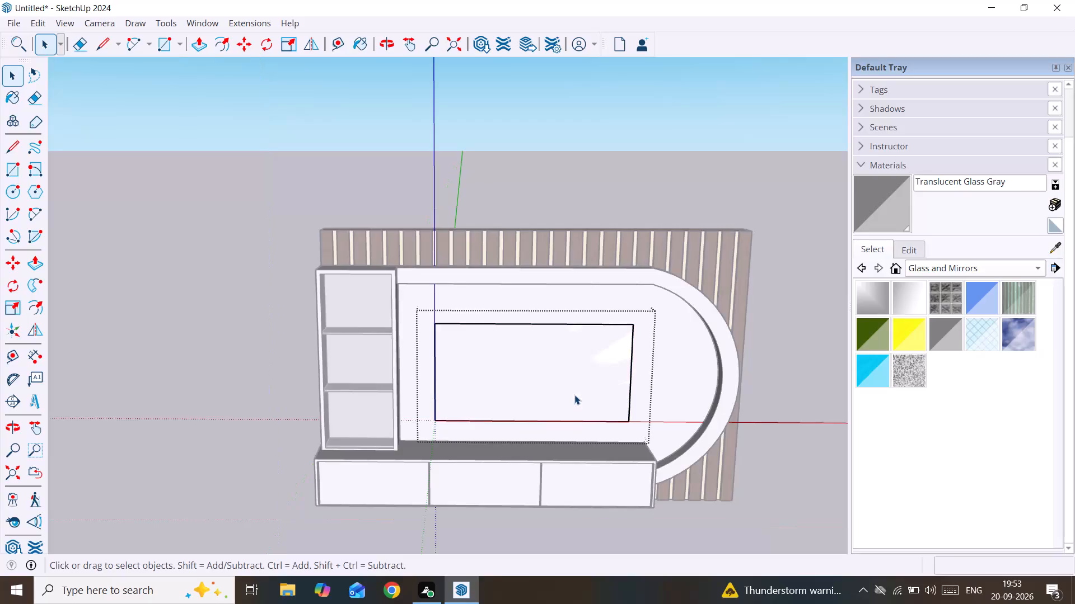
pyautogui.press('p')
pyautogui.click(563, 380)
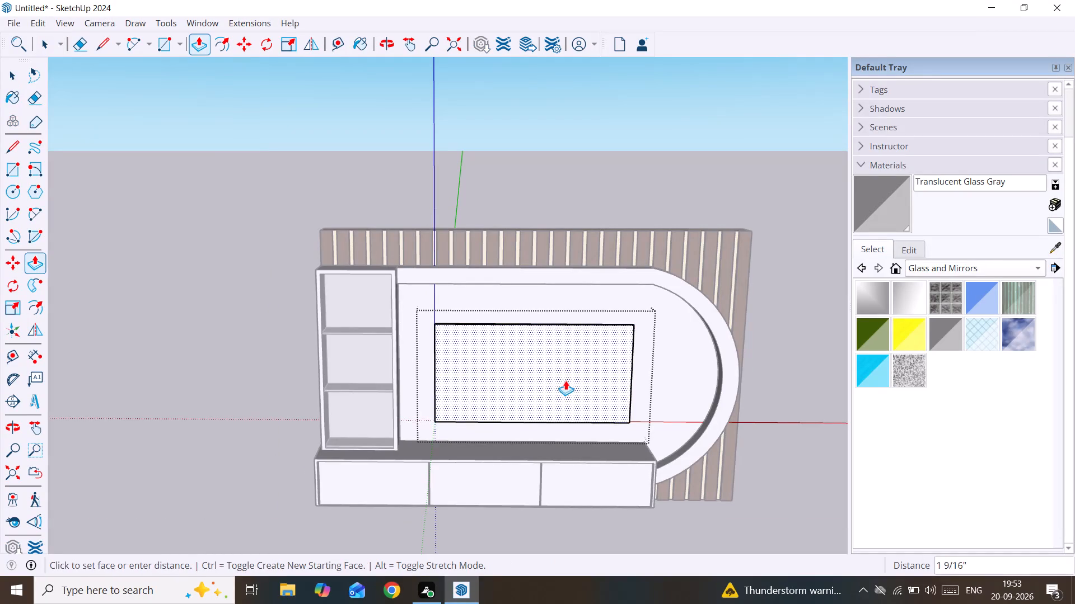
pyautogui.click(567, 381)
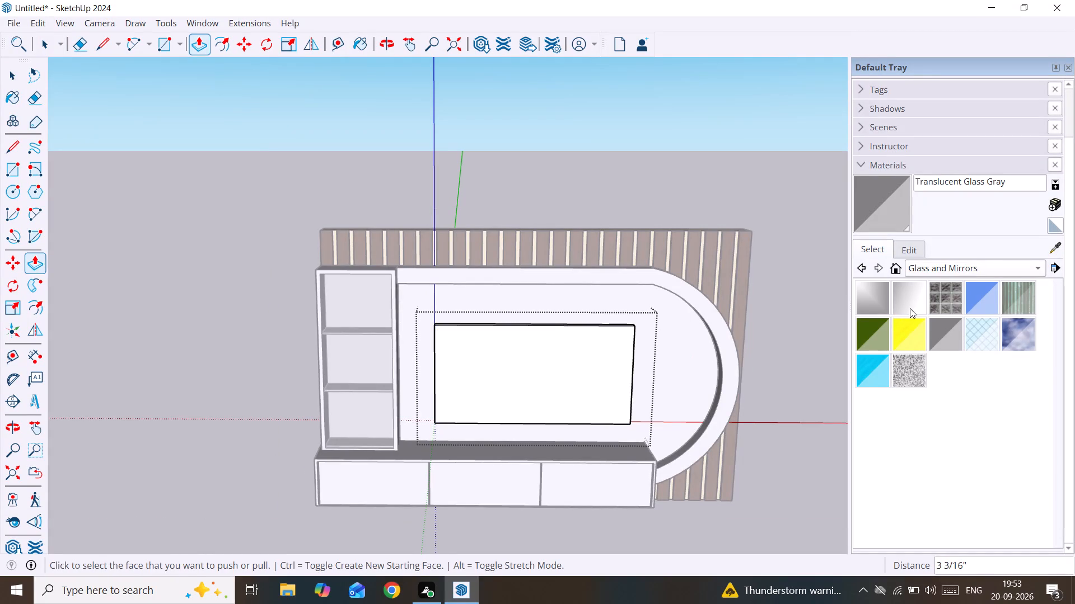
# Paint the TV panel's front face black with Color M09 from the Colors collection.
pyautogui.click(1008, 263)
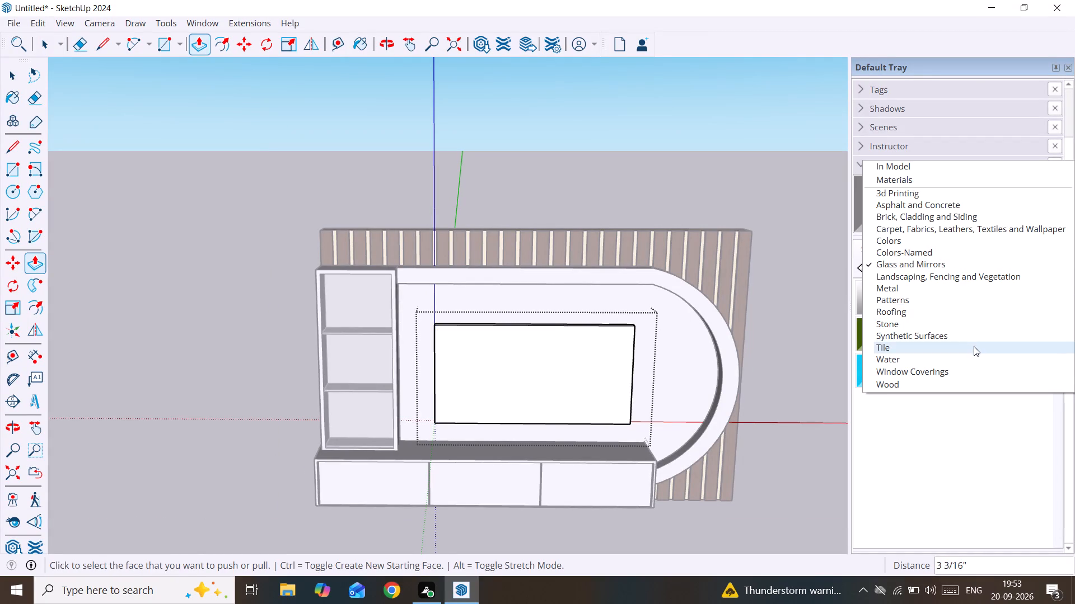
pyautogui.click(984, 246)
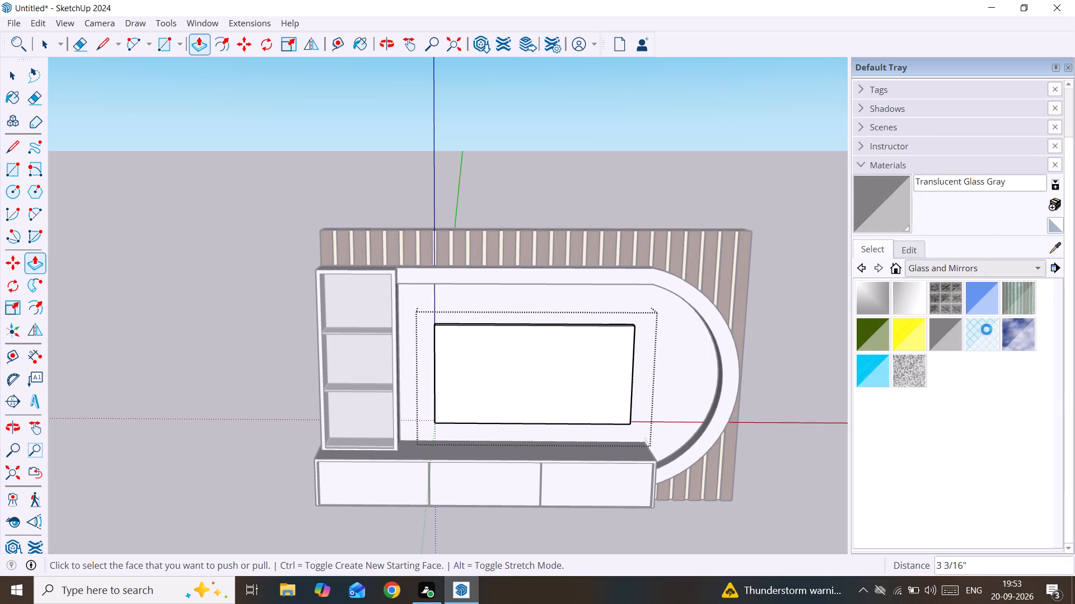
pyautogui.scroll(-20, 959, 451)
pyautogui.scroll(-1, 959, 451)
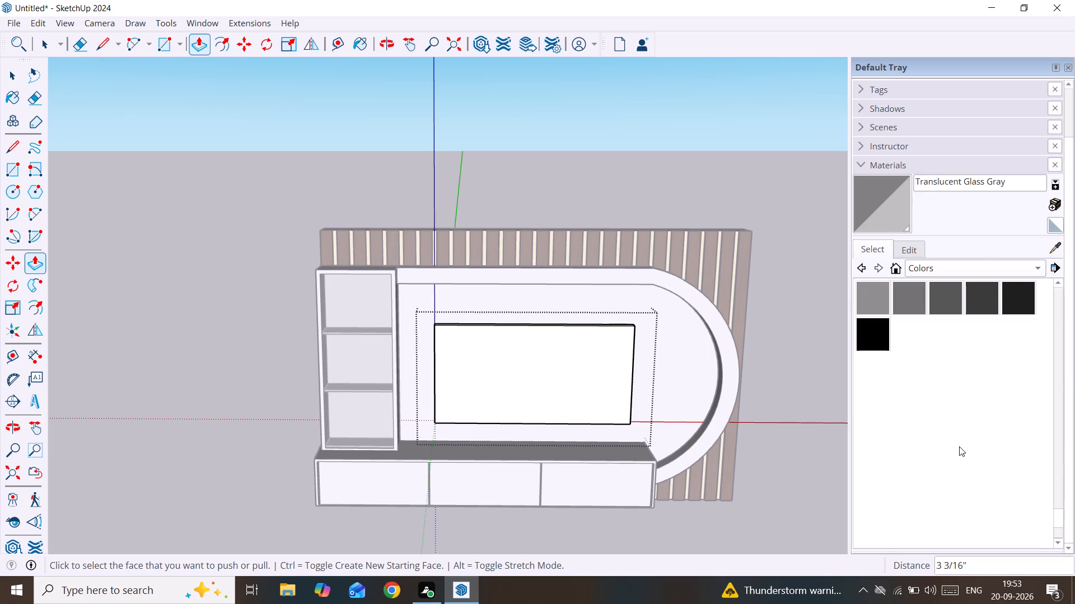
pyautogui.click(872, 339)
pyautogui.click(588, 389)
# Paint the TV panel's top edge and the side edge nearest the shelf block with Color M09.
pyautogui.scroll(1, 529, 365)
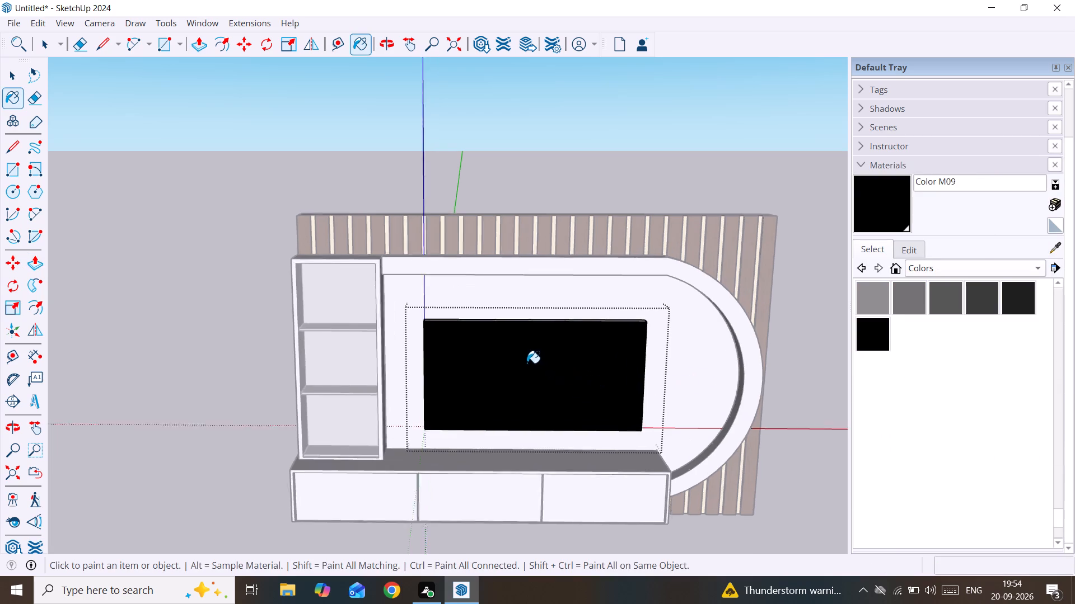
pyautogui.scroll(4, 527, 363)
pyautogui.moveTo(515, 326); pyautogui.dragTo(548, 403, button='middle')
pyautogui.scroll(3, 518, 327)
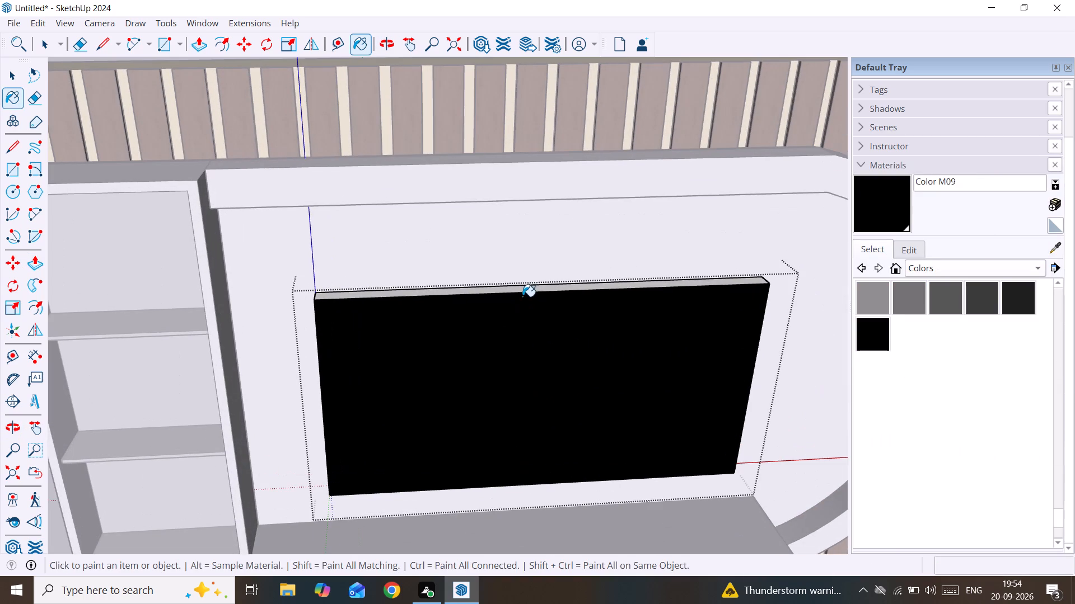
pyautogui.click(525, 290)
pyautogui.moveTo(305, 357); pyautogui.dragTo(405, 310, button='middle')
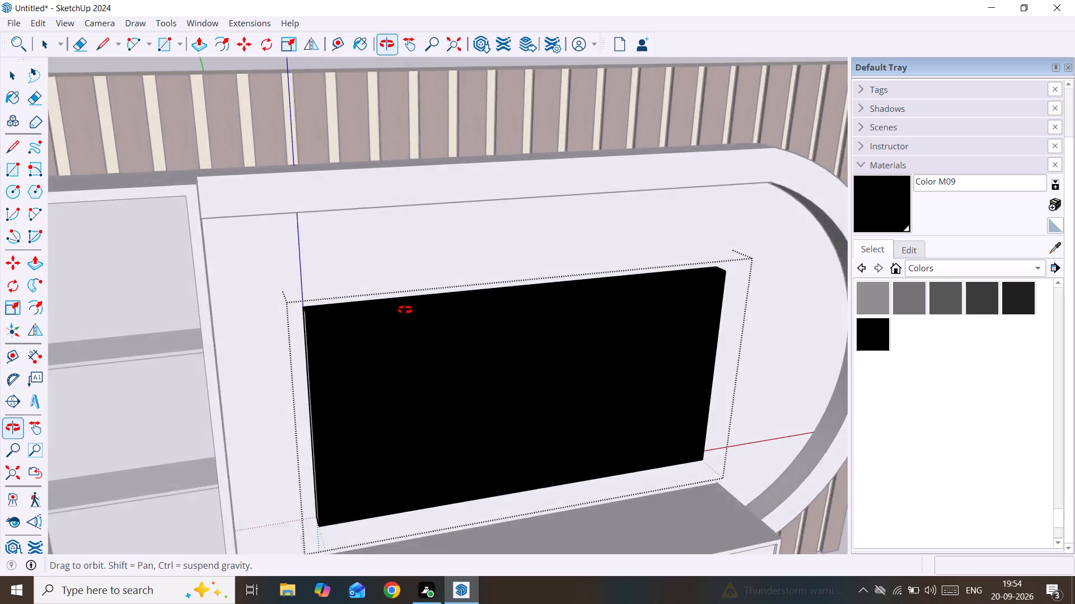
pyautogui.moveTo(405, 310); pyautogui.dragTo(425, 296, button='middle')
pyautogui.scroll(4, 301, 355)
pyautogui.click(300, 353)
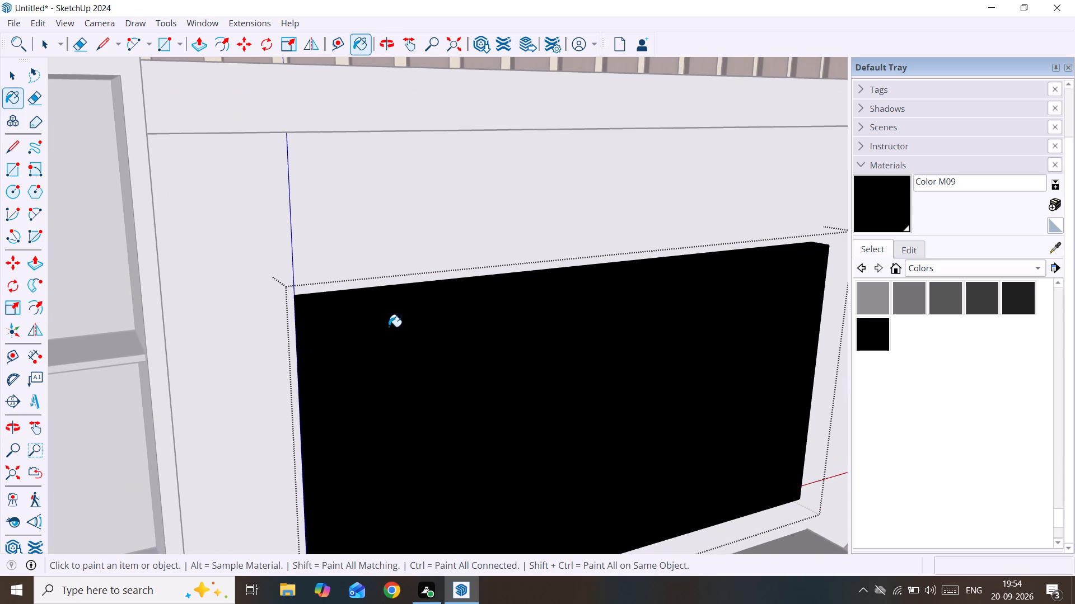
# Paint the TV panel's side edge facing the board's rounded end with Color M09.
pyautogui.scroll(-7, 573, 304)
pyautogui.moveTo(630, 419); pyautogui.dragTo(472, 167, button='middle')
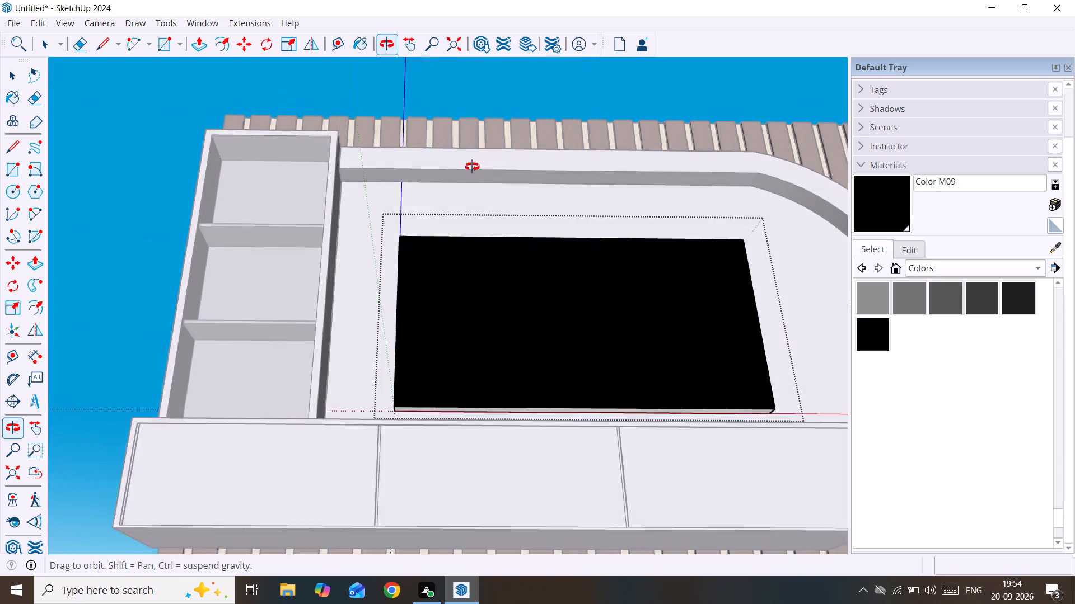
pyautogui.moveTo(472, 167); pyautogui.dragTo(472, 166, button='middle')
pyautogui.moveTo(483, 176); pyautogui.dragTo(221, 380, button='middle')
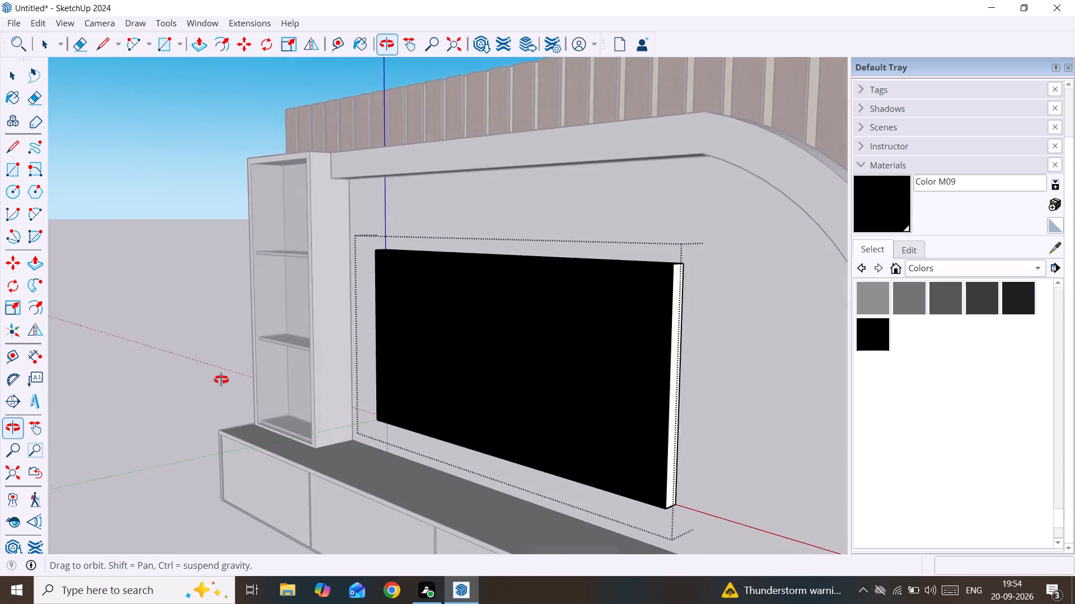
pyautogui.moveTo(221, 380); pyautogui.dragTo(213, 374, button='middle')
pyautogui.scroll(2, 639, 338)
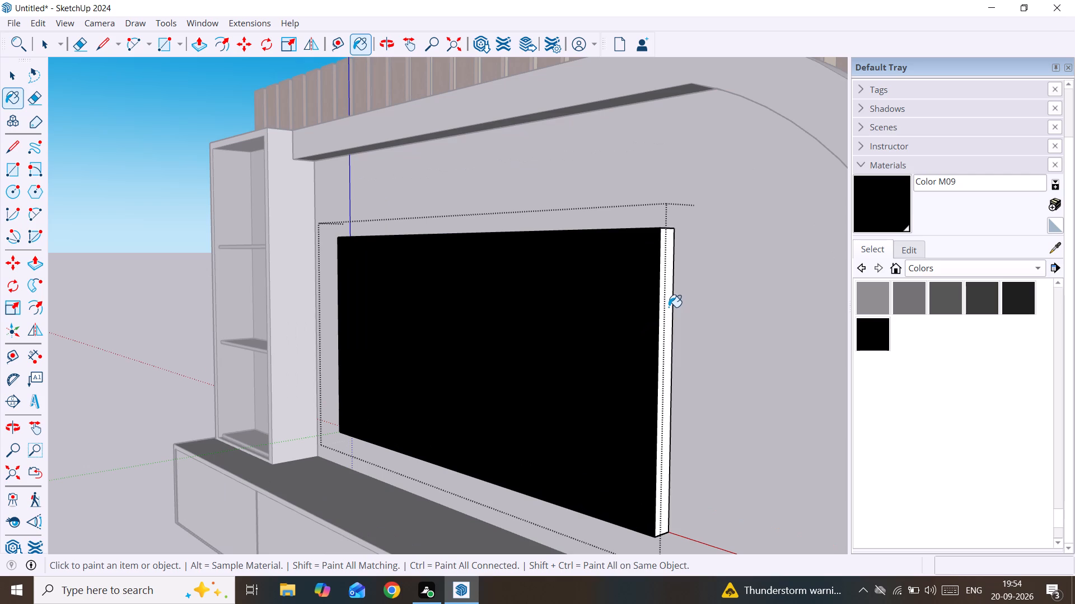
pyautogui.click(668, 307)
# Paint the TV panel's underside with Color M09 and exit its group.
pyautogui.scroll(7, 651, 520)
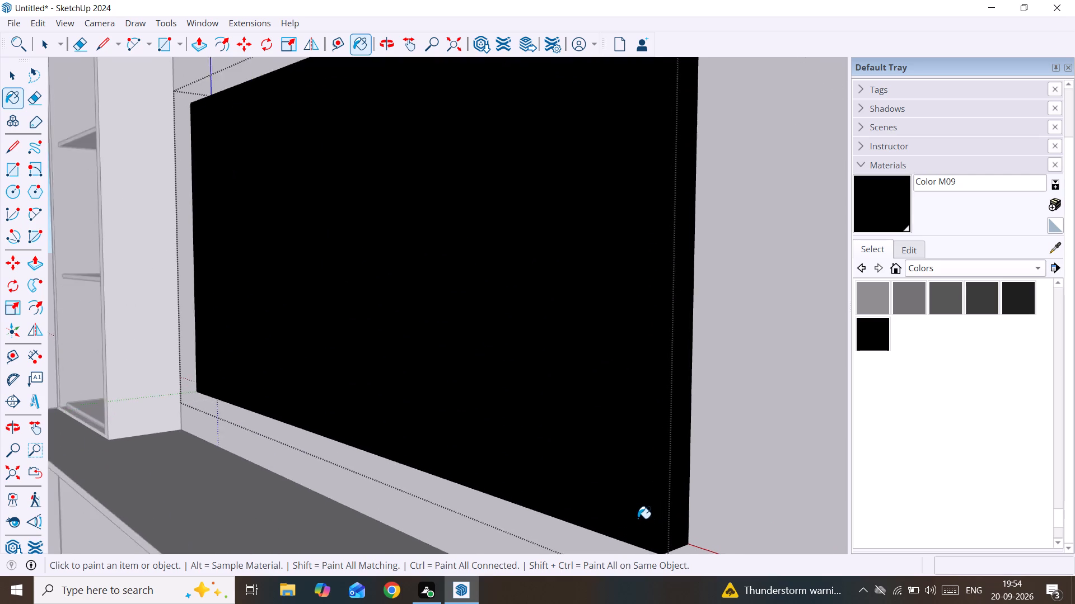
pyautogui.scroll(1, 638, 518)
pyautogui.moveTo(613, 492); pyautogui.dragTo(596, 383, button='middle')
pyautogui.scroll(-5, 596, 383)
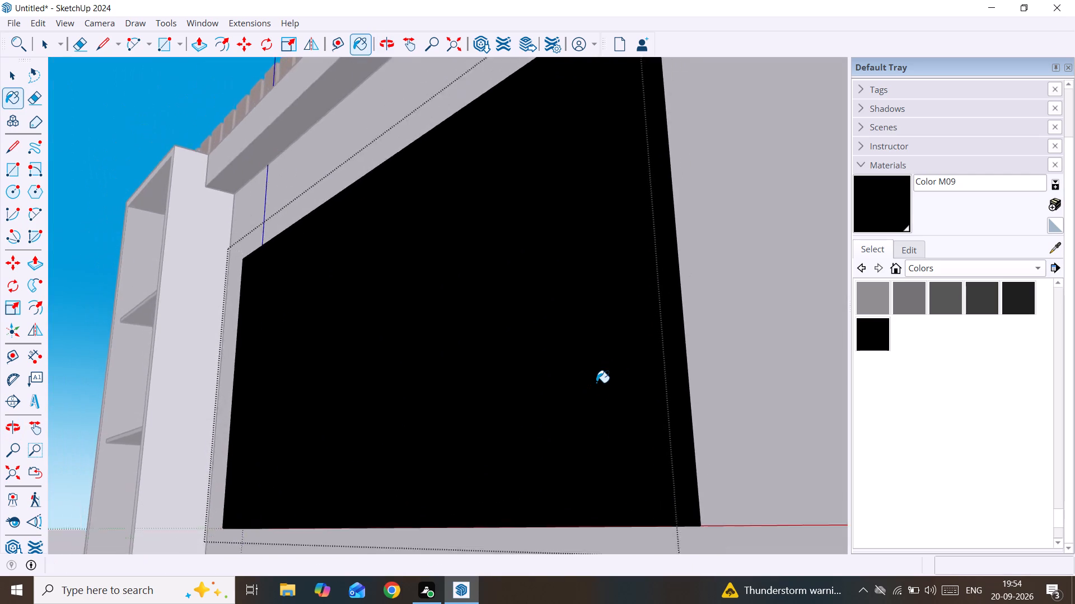
pyautogui.scroll(-1, 596, 383)
pyautogui.scroll(5, 651, 497)
pyautogui.moveTo(640, 485); pyautogui.dragTo(635, 464, button='middle')
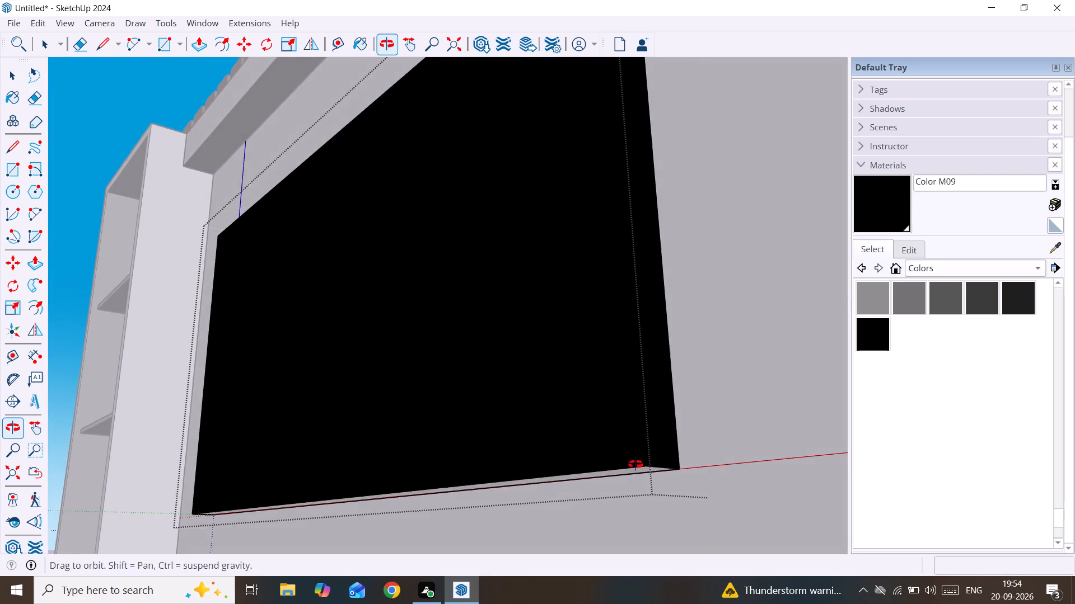
pyautogui.moveTo(635, 464); pyautogui.dragTo(635, 444, button='middle')
pyautogui.scroll(1, 635, 444)
pyautogui.click(656, 475)
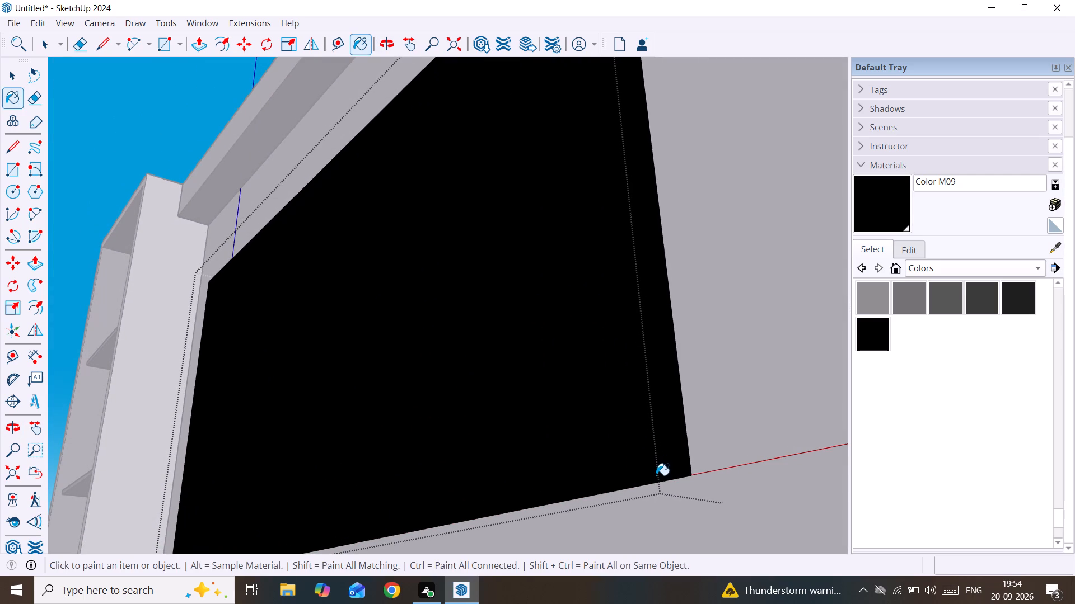
pyautogui.scroll(-19, 656, 475)
pyautogui.scroll(-9, 654, 464)
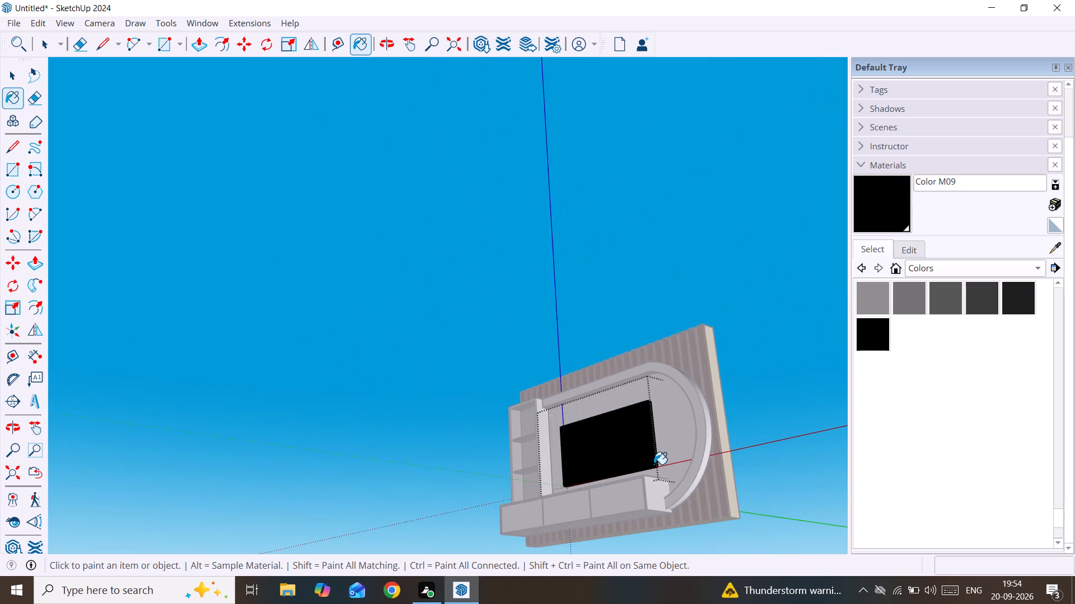
pyautogui.scroll(-2, 654, 464)
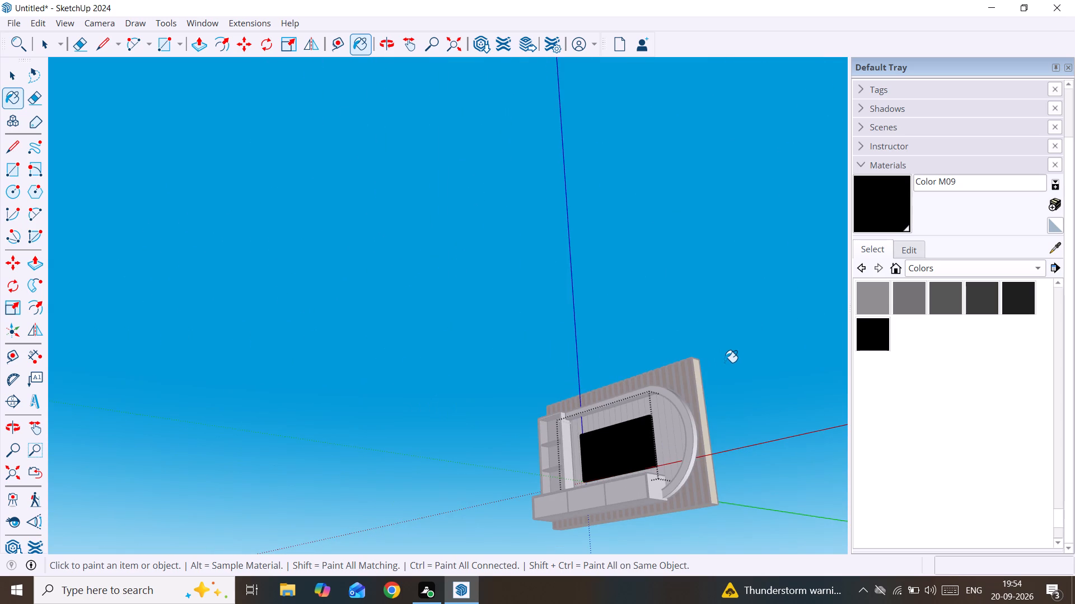
pyautogui.press('space')
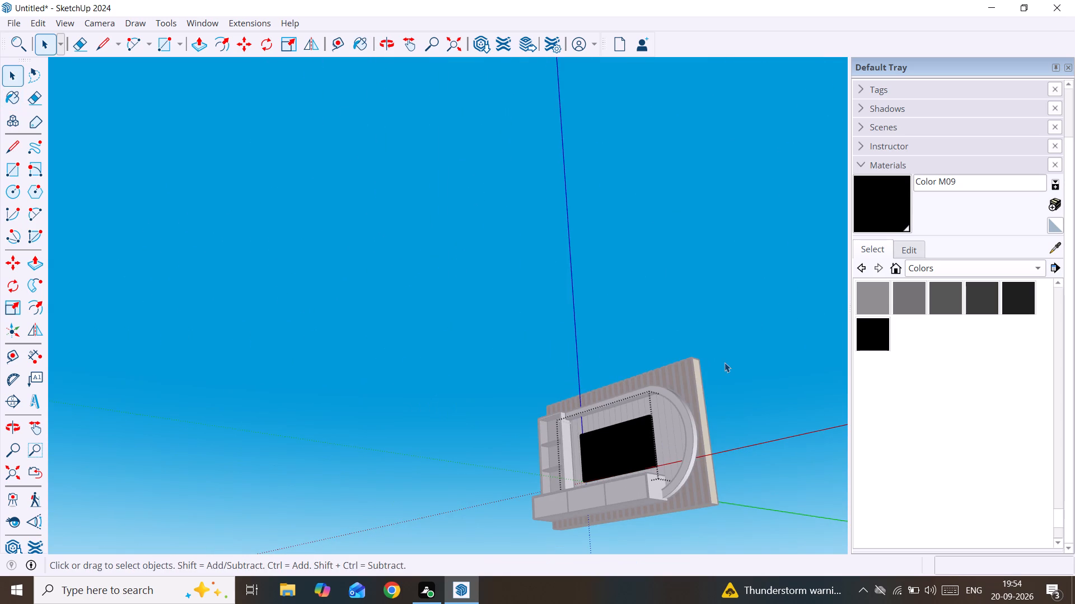
pyautogui.click(725, 362)
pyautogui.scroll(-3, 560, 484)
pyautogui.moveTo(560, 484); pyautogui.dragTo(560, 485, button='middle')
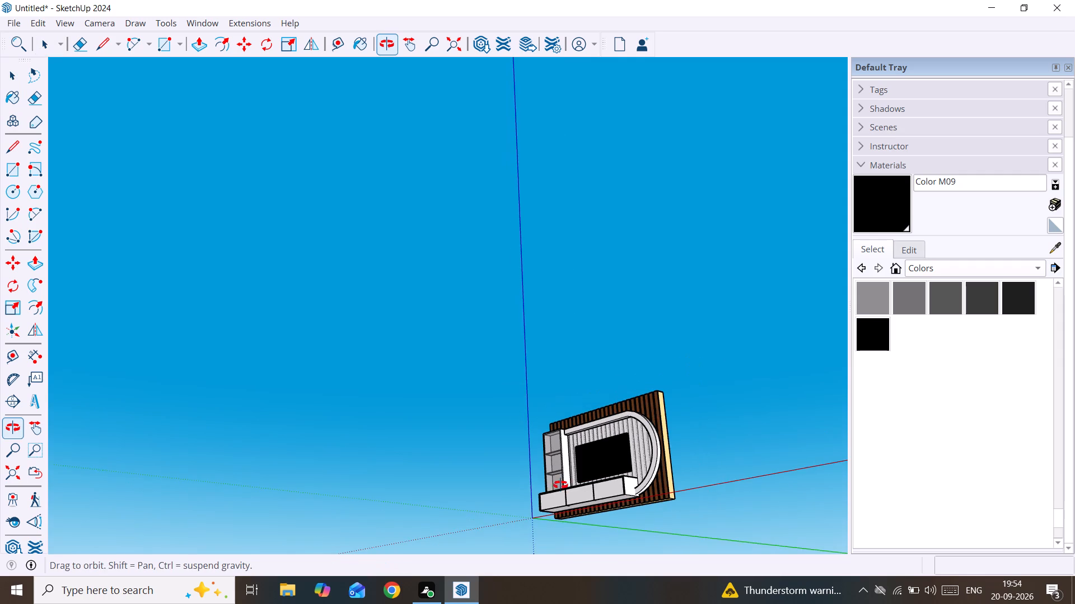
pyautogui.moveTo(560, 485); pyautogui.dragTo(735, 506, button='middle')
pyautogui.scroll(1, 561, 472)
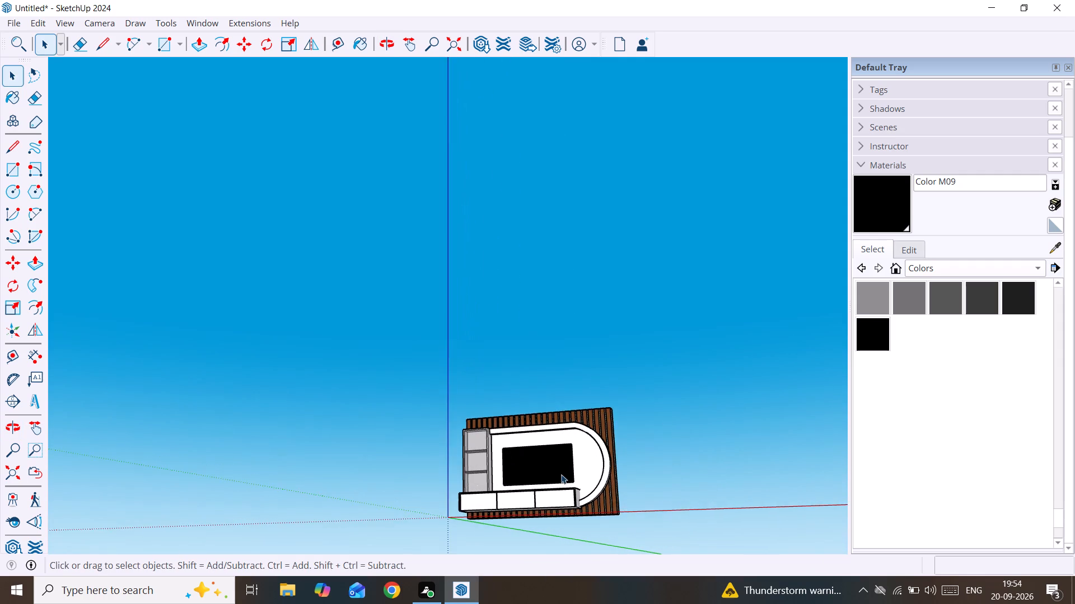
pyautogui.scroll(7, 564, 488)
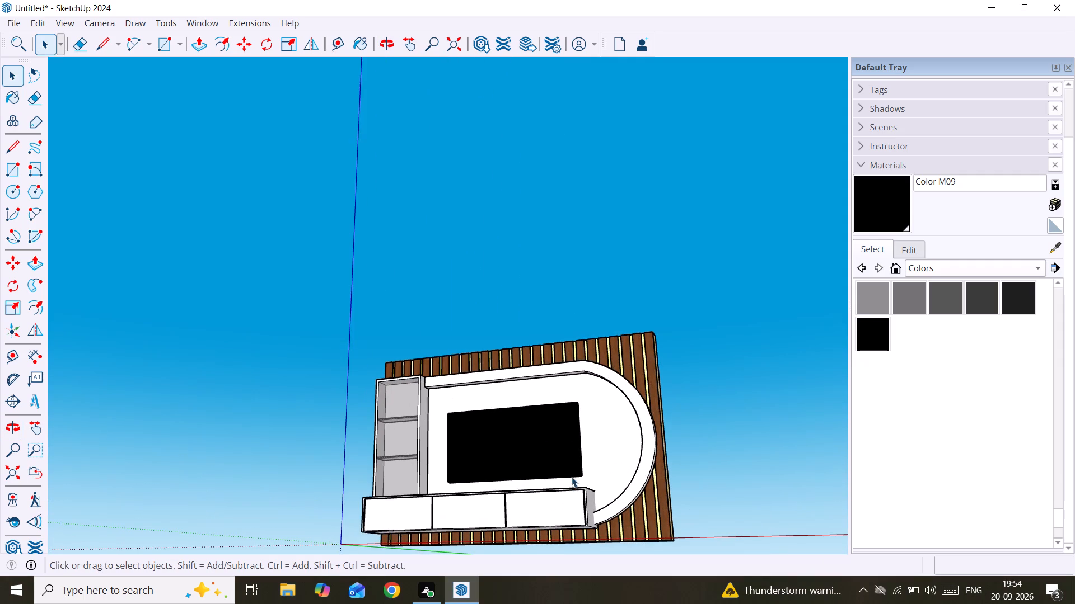
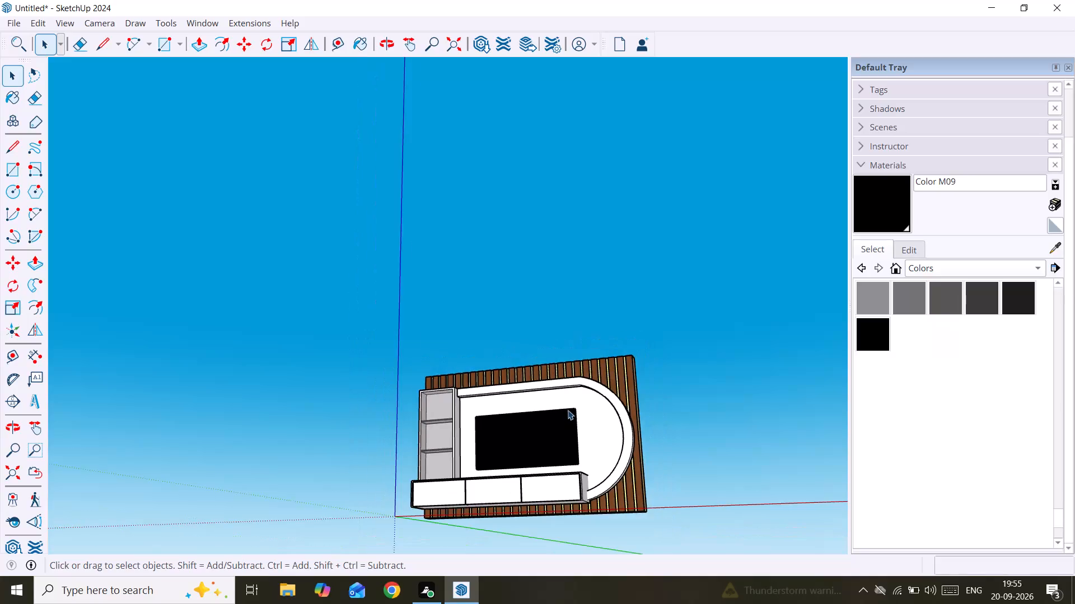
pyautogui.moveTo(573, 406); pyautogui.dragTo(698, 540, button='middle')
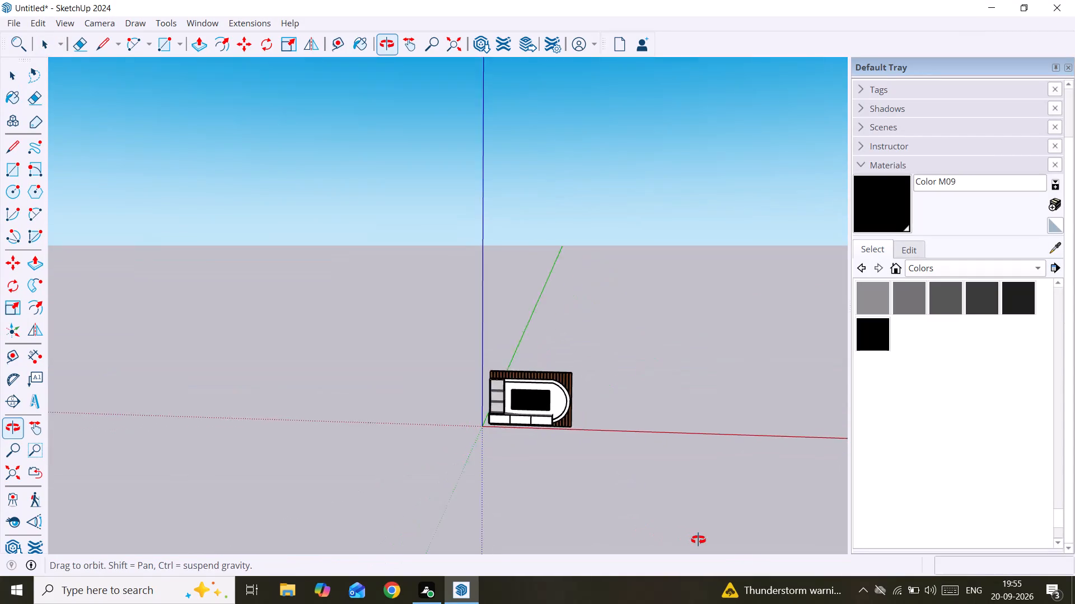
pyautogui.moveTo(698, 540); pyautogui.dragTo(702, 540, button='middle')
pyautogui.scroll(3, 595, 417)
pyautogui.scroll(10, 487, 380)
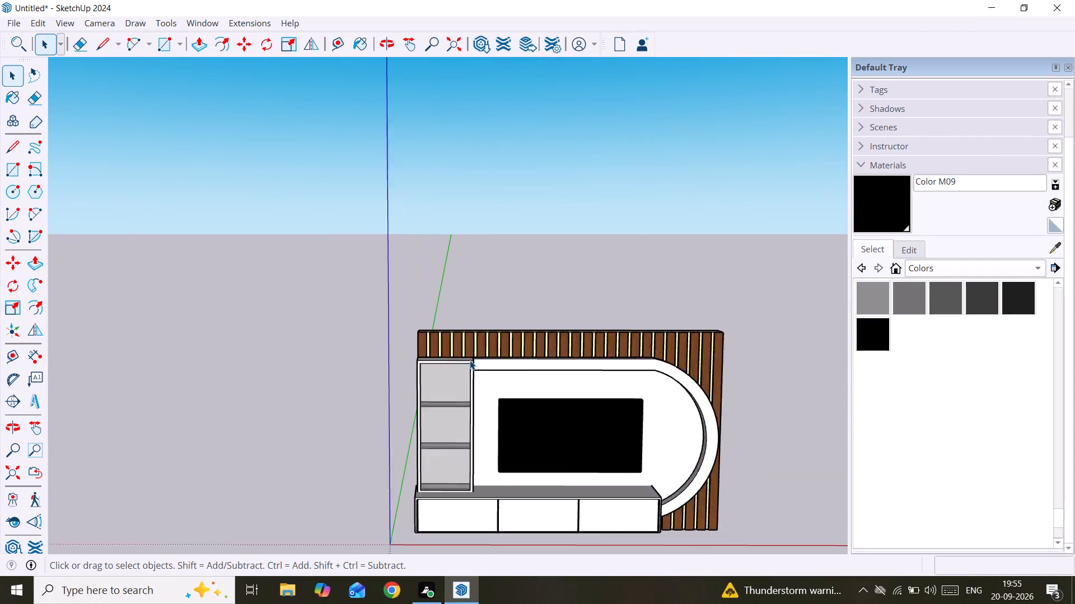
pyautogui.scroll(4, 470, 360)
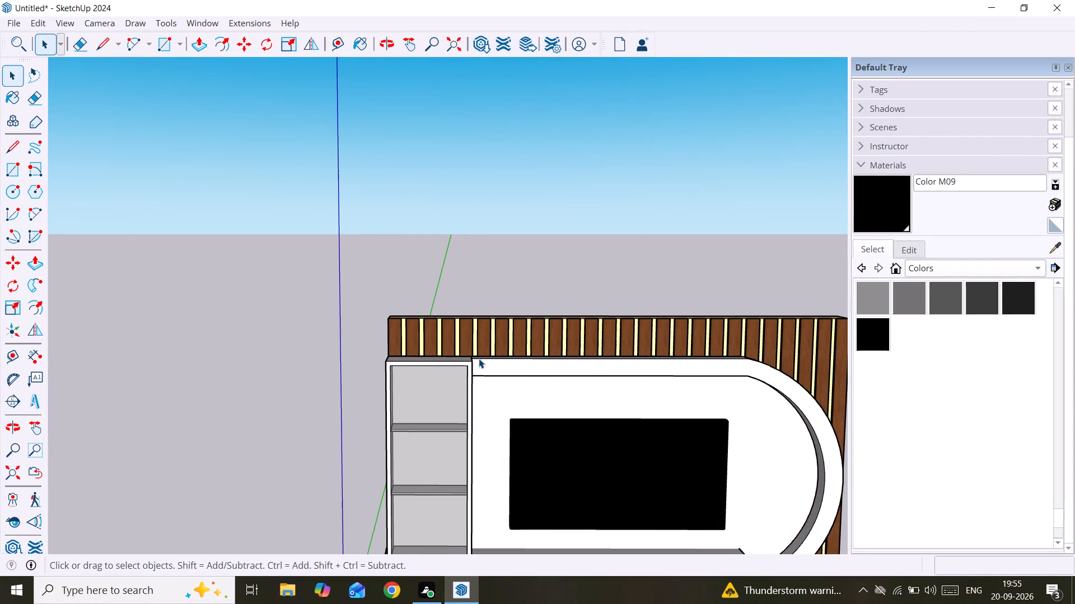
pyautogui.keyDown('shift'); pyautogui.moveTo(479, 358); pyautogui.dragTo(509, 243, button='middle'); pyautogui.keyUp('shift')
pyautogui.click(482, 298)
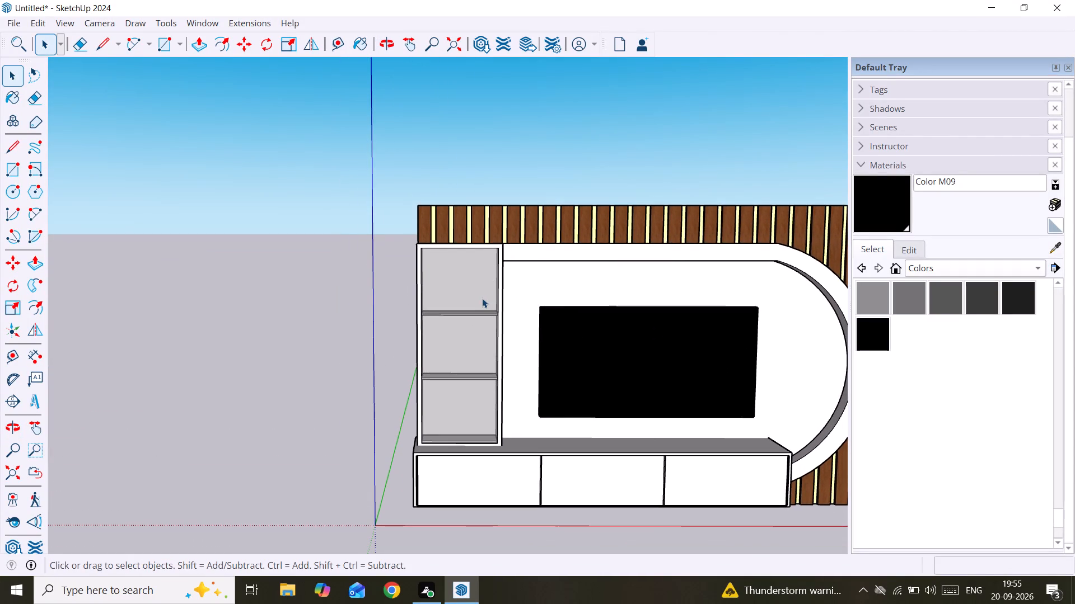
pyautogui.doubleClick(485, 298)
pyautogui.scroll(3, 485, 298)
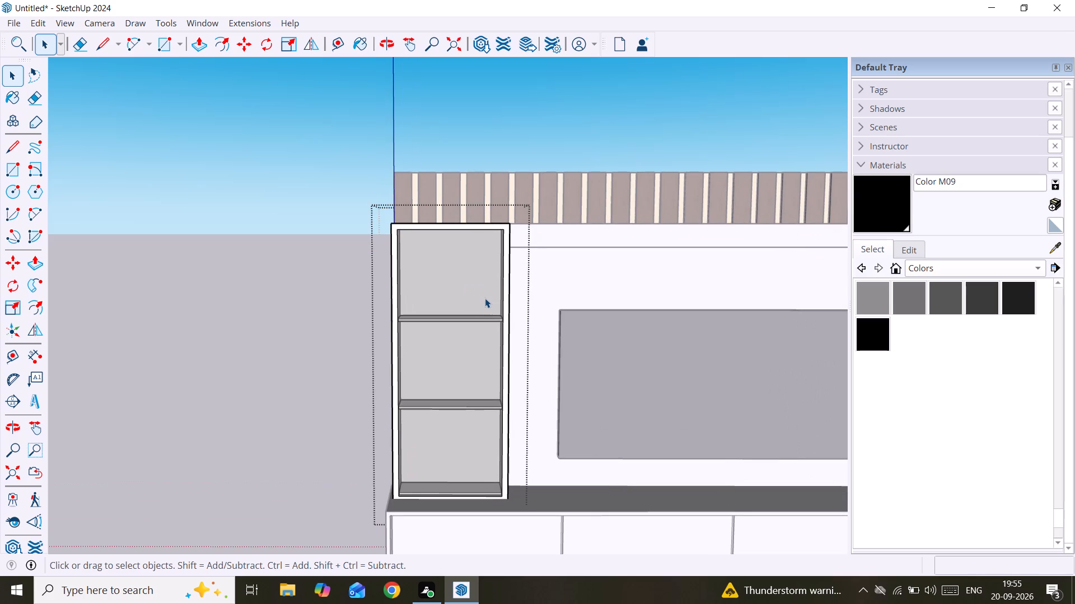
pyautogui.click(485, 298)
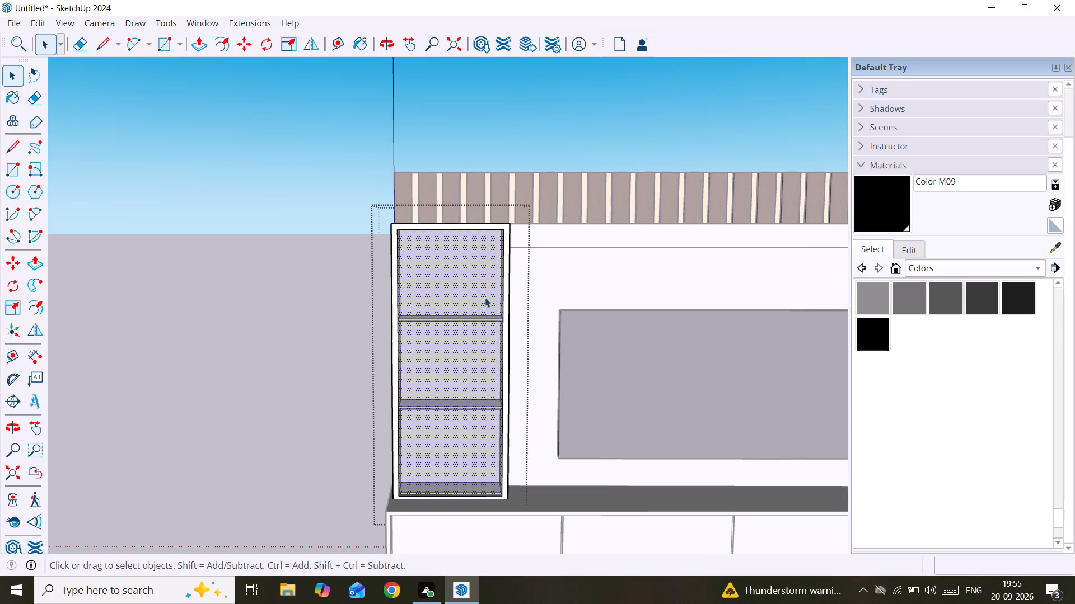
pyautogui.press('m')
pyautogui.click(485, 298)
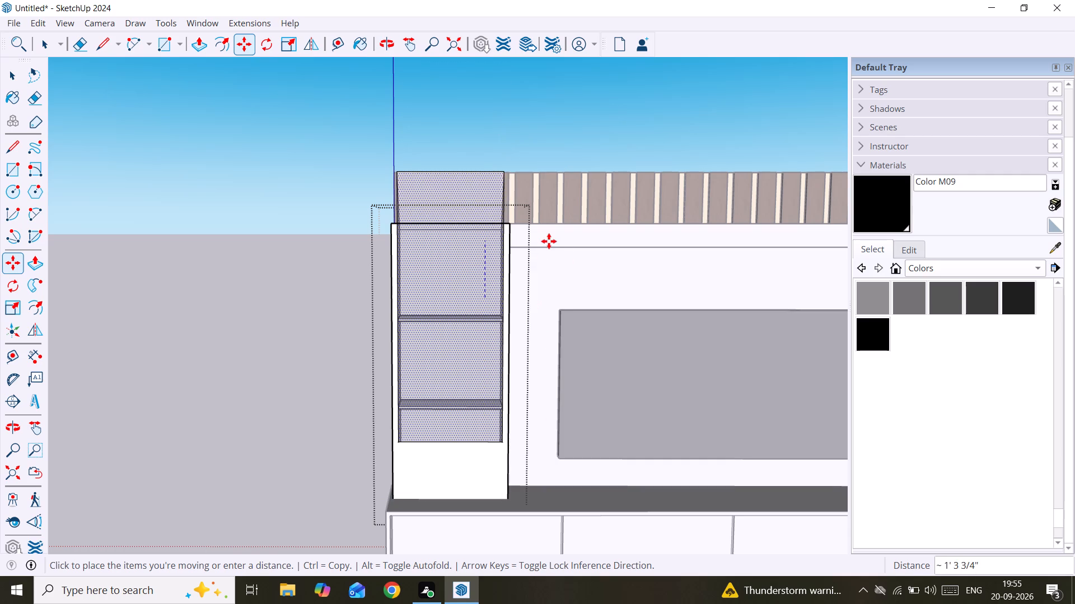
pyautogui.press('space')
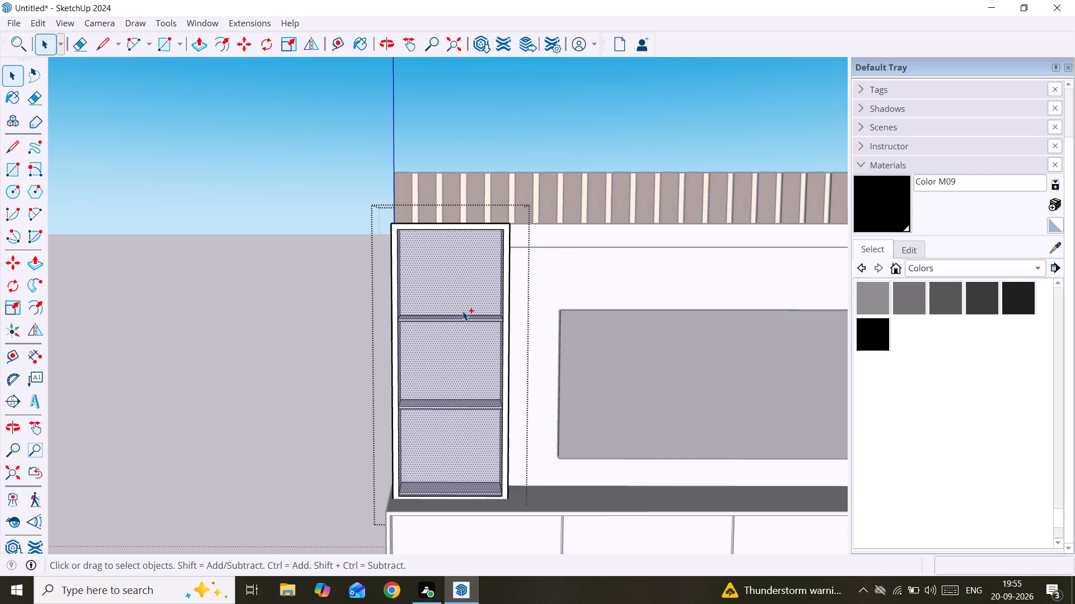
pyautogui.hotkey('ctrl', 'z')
# Delete the translucent glass front face inside the shelf block's group, leaving its three compartments open, and exit the group.
pyautogui.click(457, 310)
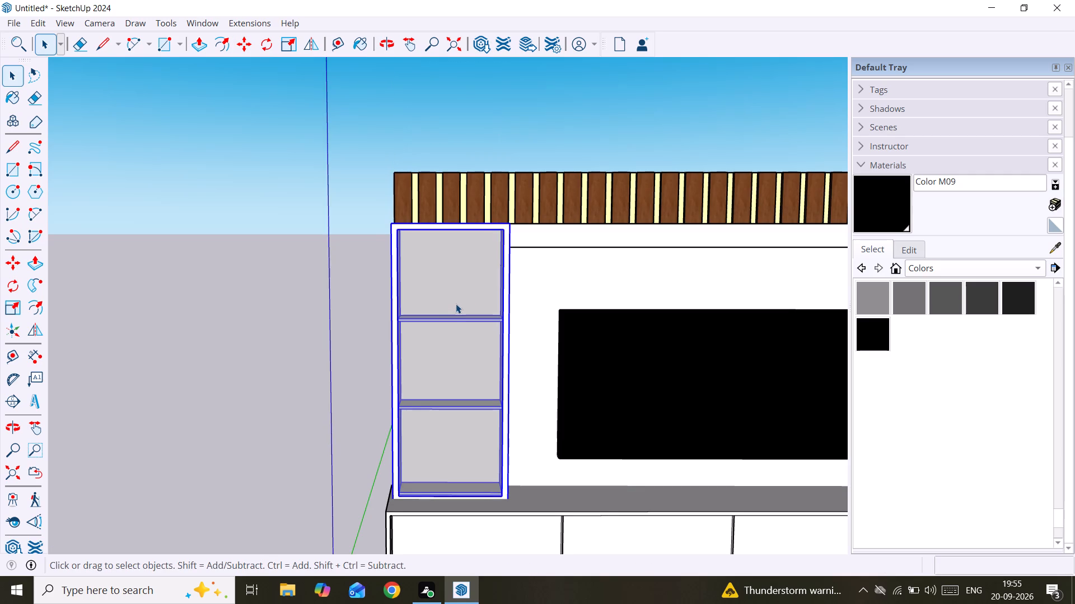
pyautogui.doubleClick(456, 304)
pyautogui.click(458, 294)
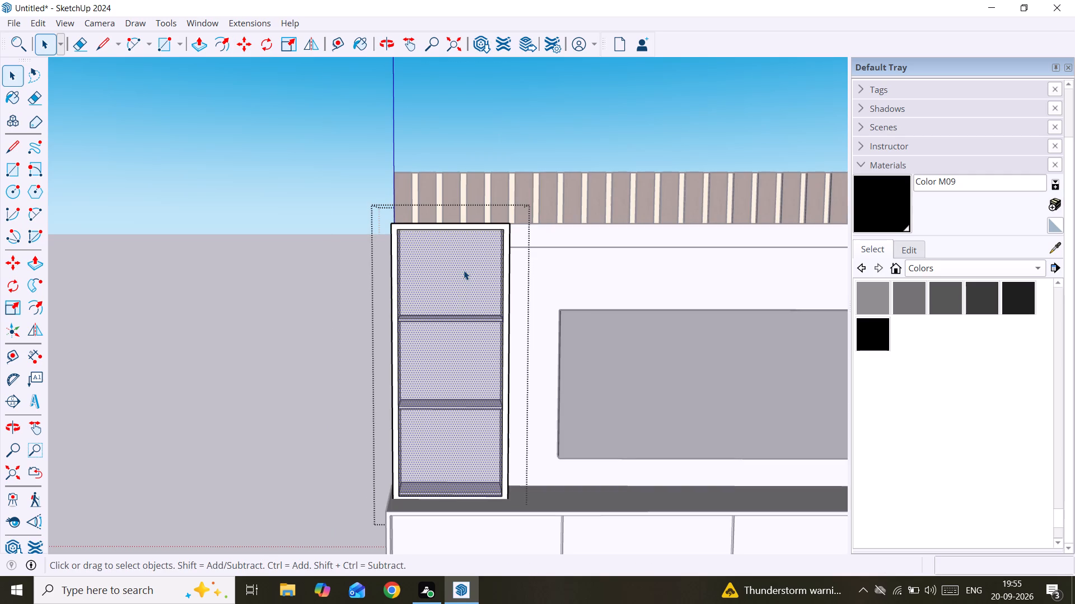
pyautogui.press('Delete')
pyautogui.scroll(-2, 464, 270)
pyautogui.moveTo(464, 270); pyautogui.dragTo(492, 462, button='middle')
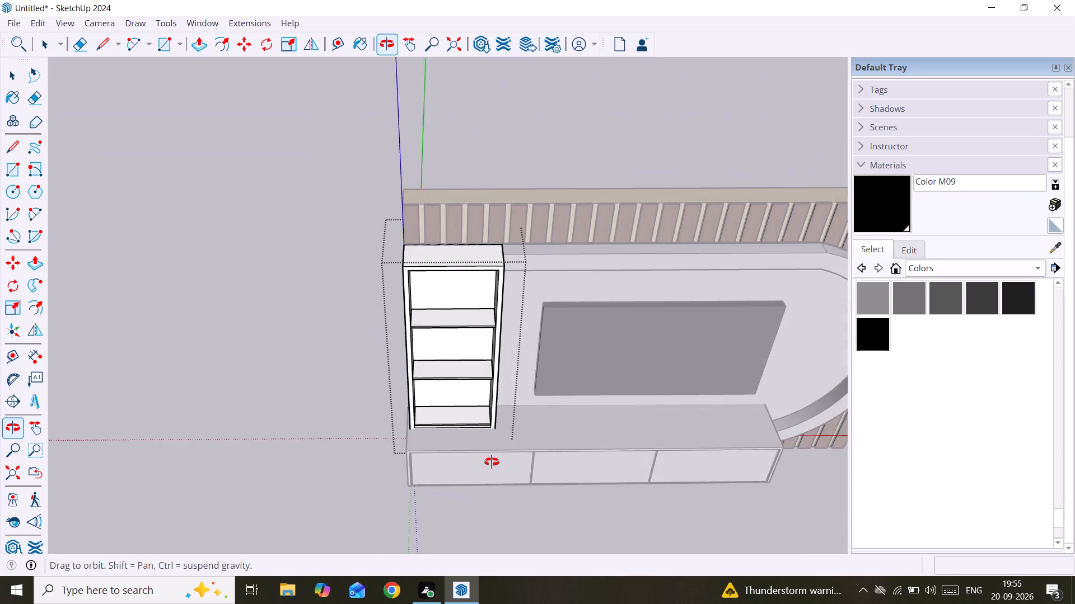
pyautogui.moveTo(492, 462); pyautogui.dragTo(485, 300, button='middle')
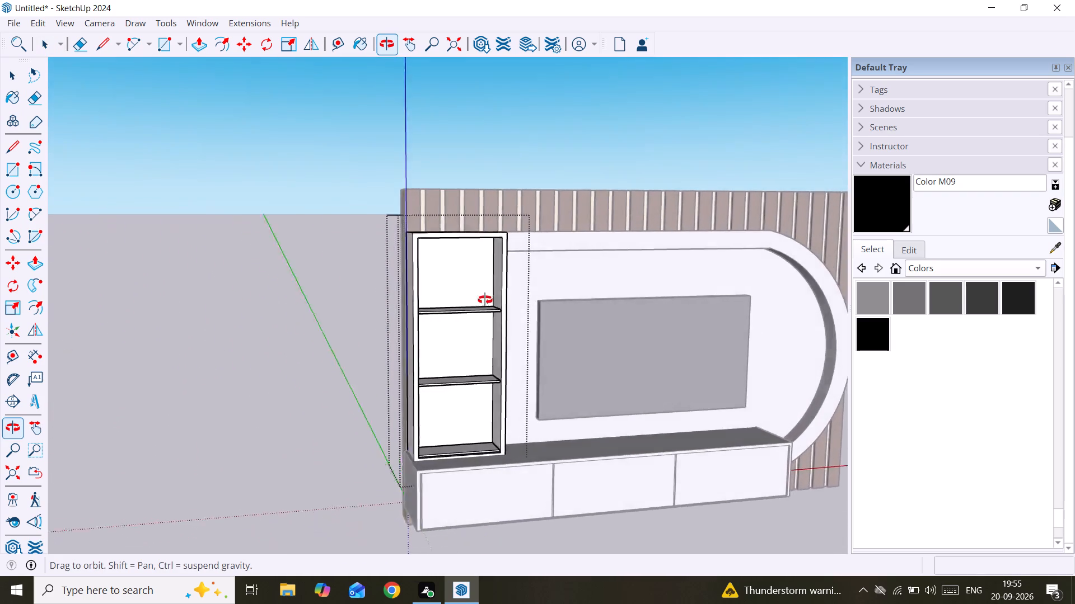
pyautogui.moveTo(485, 300); pyautogui.dragTo(469, 303, button='middle')
pyautogui.click(259, 378)
pyautogui.scroll(-10, 474, 320)
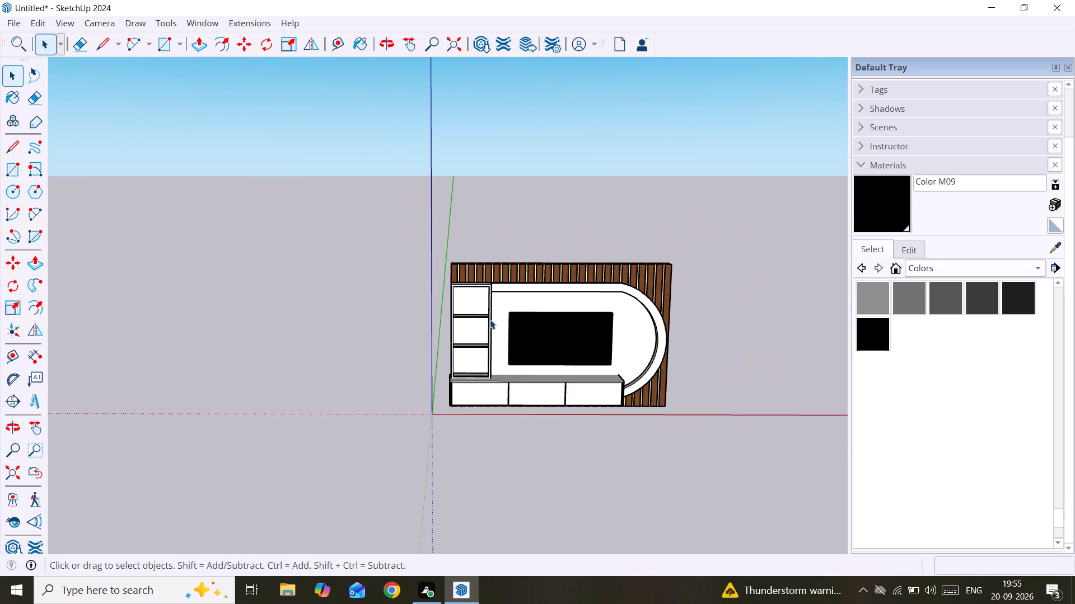
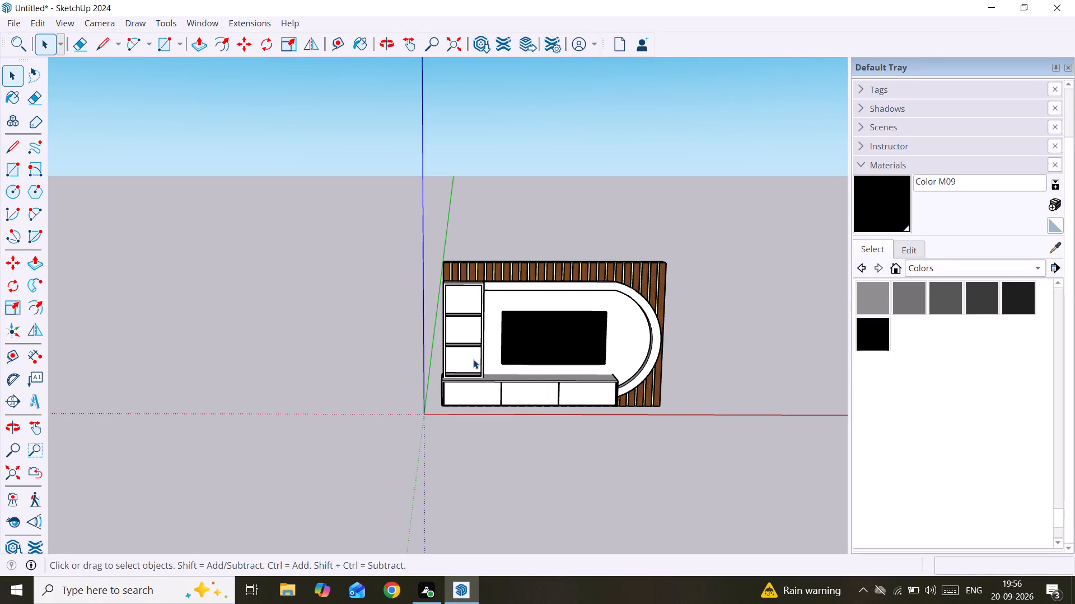
# Paint the raised band around the round-ended board with the light peach Color C01 from the Colors collection.
pyautogui.scroll(1, 468, 365)
pyautogui.scroll(2, 509, 282)
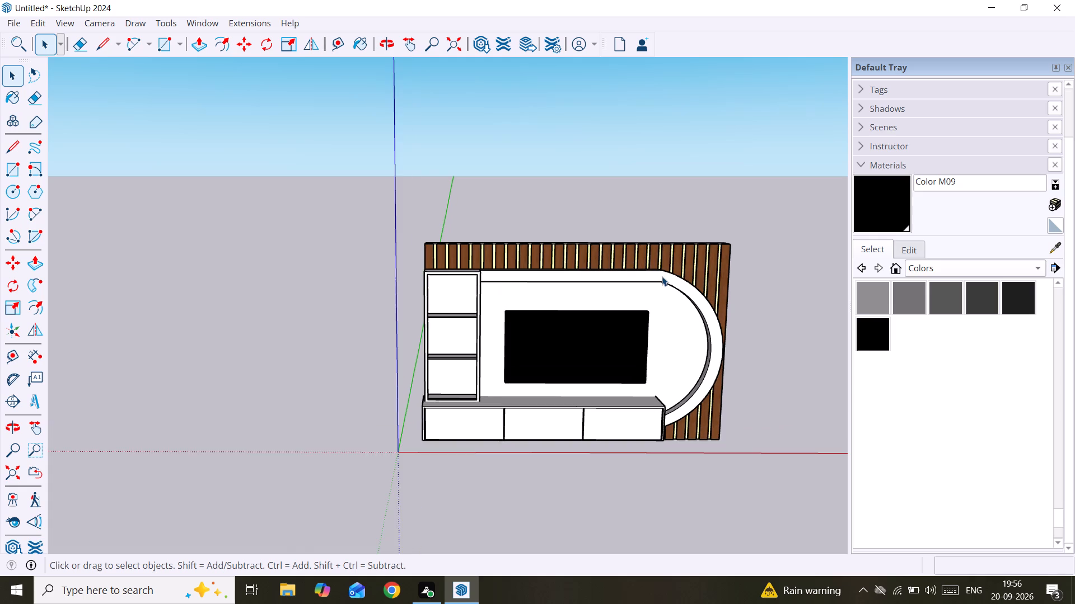
pyautogui.scroll(3, 665, 278)
pyautogui.moveTo(726, 334); pyautogui.dragTo(424, 365, button='middle')
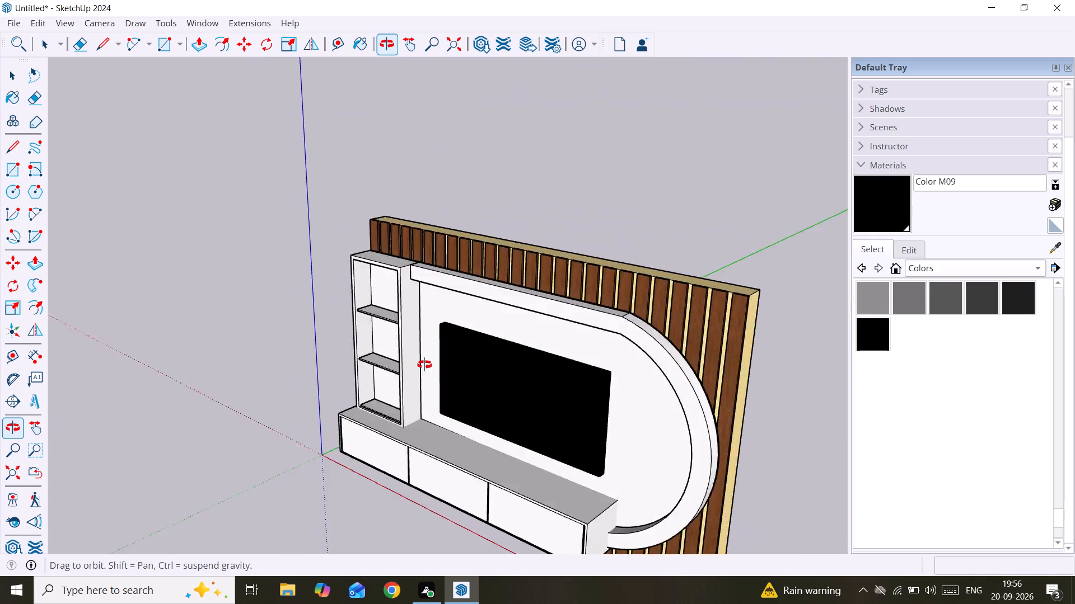
pyautogui.moveTo(424, 365); pyautogui.dragTo(777, 471, button='middle')
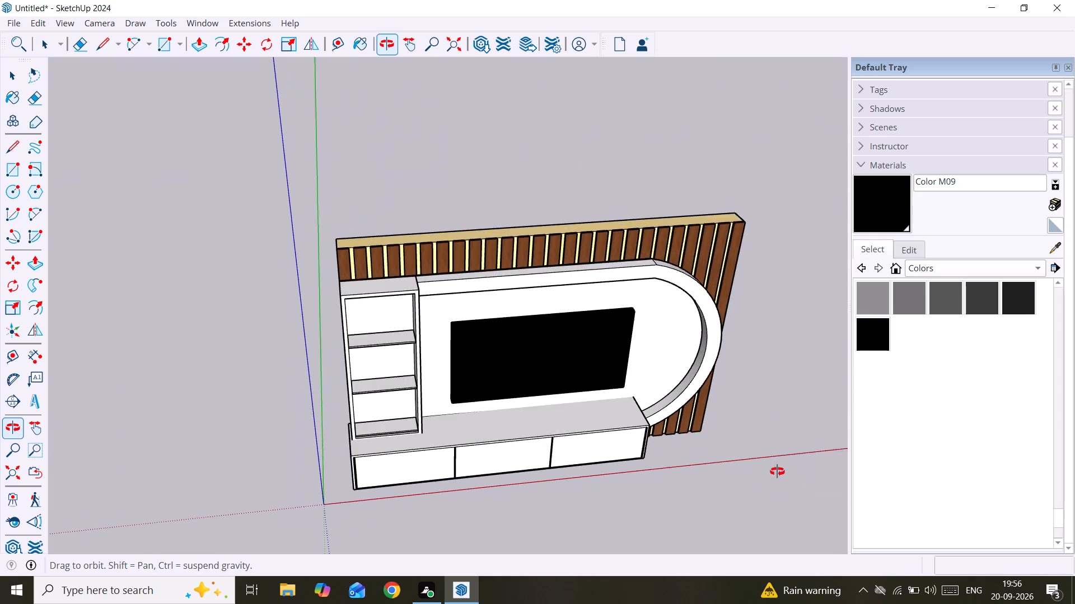
pyautogui.moveTo(777, 471); pyautogui.dragTo(757, 509, button='middle')
pyautogui.scroll(1, 753, 509)
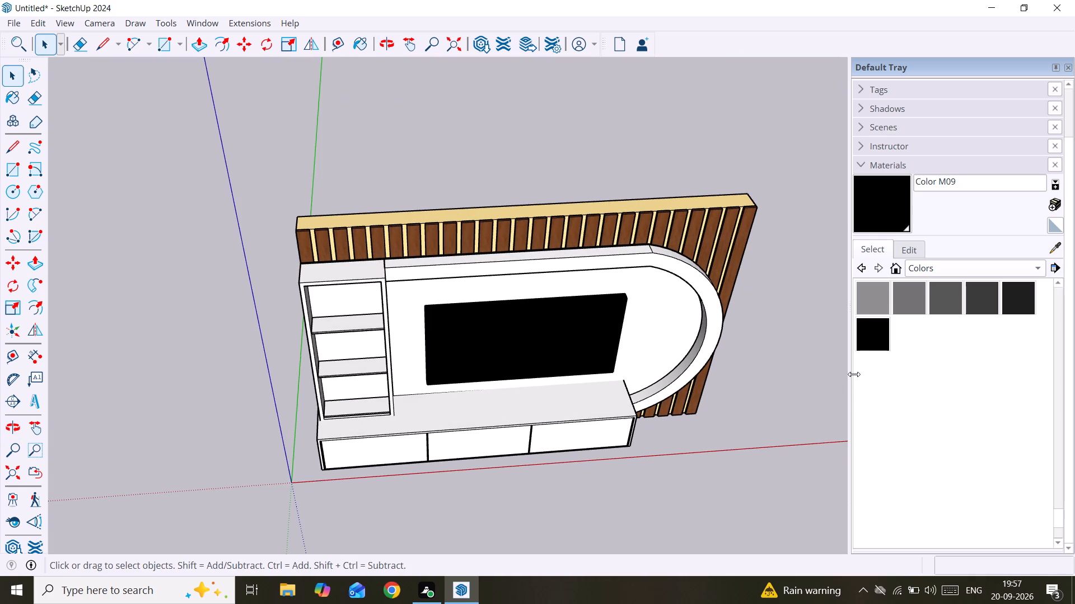
pyautogui.scroll(6, 949, 331)
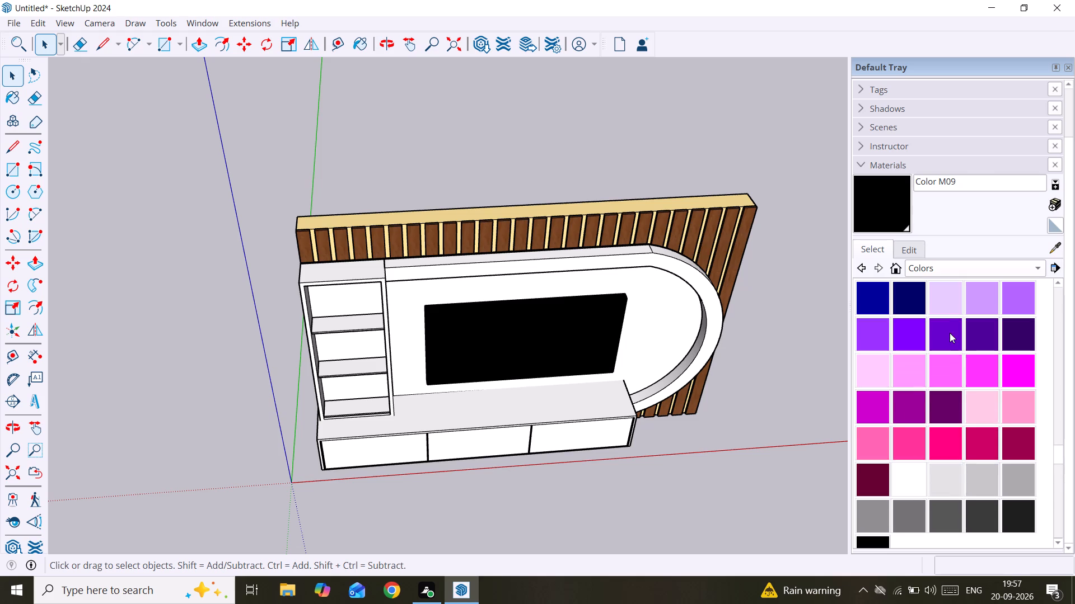
pyautogui.scroll(4, 960, 404)
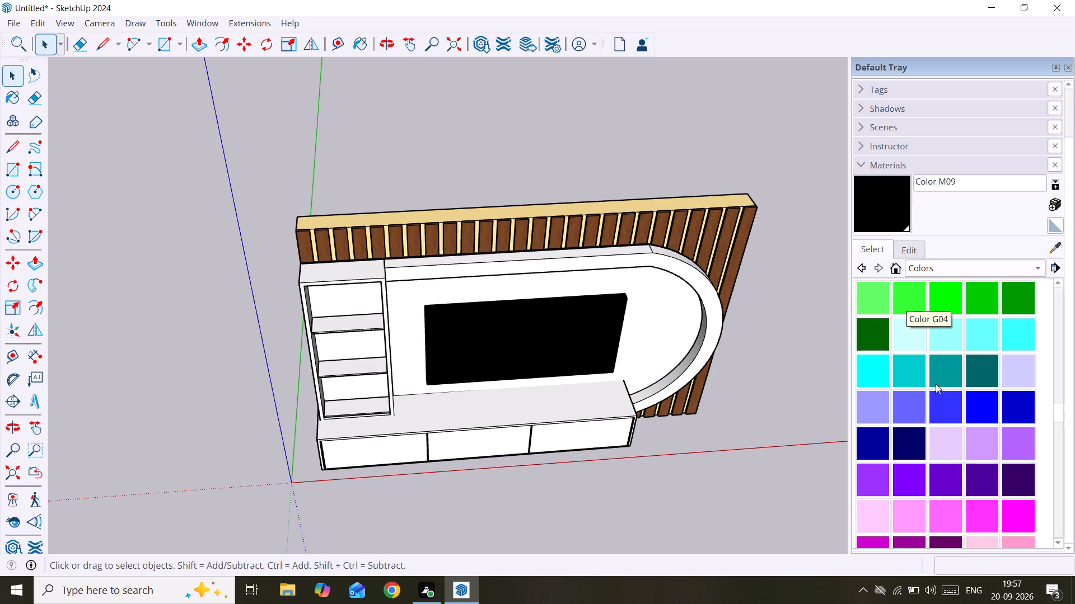
pyautogui.scroll(11, 936, 383)
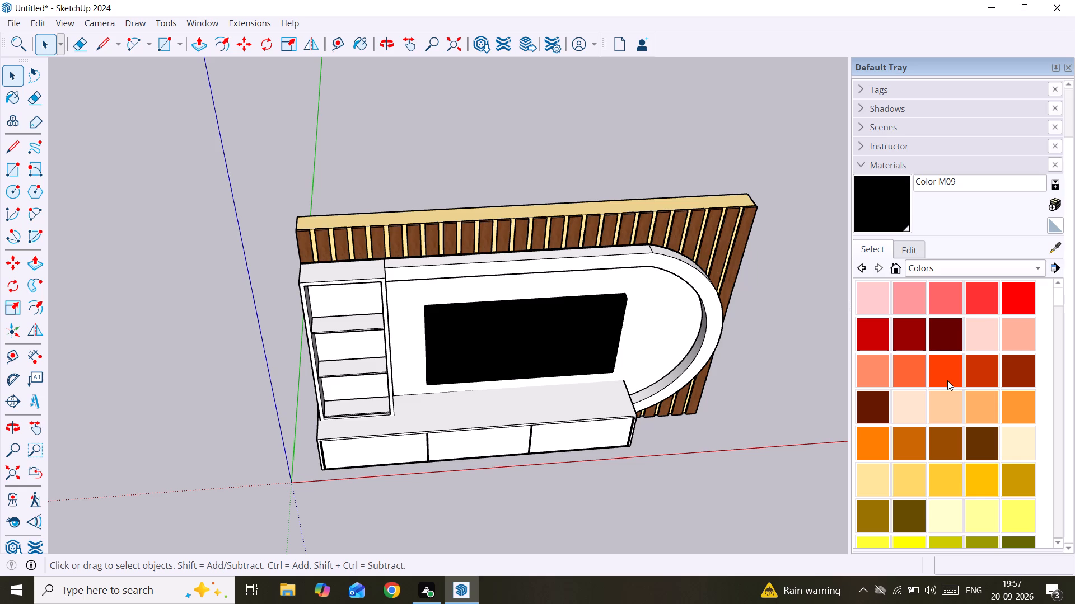
pyautogui.click(987, 295)
pyautogui.scroll(2, 976, 327)
pyautogui.scroll(4, 962, 387)
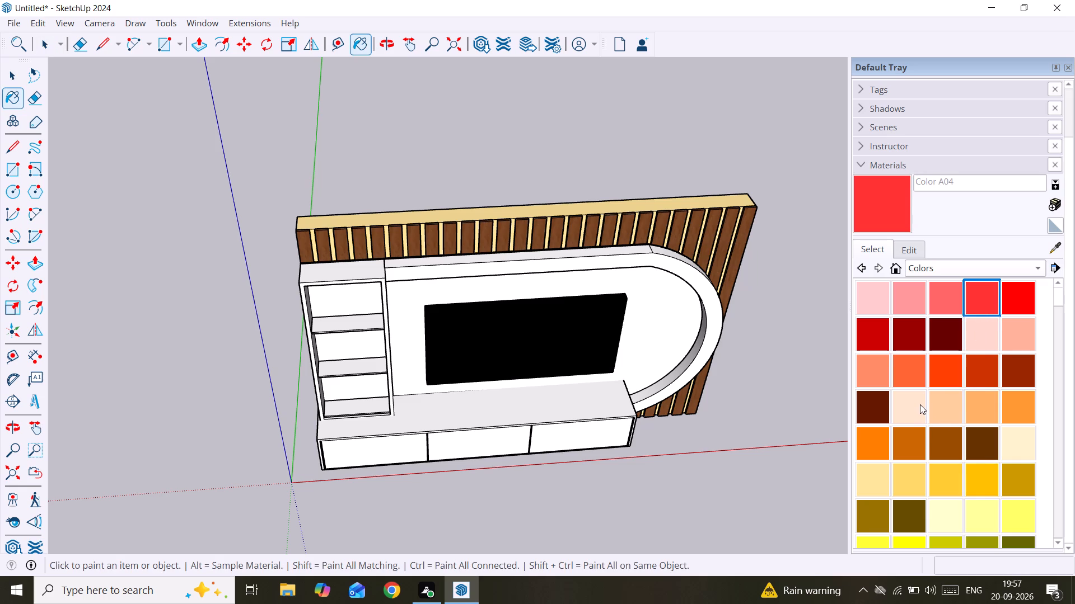
pyautogui.click(920, 404)
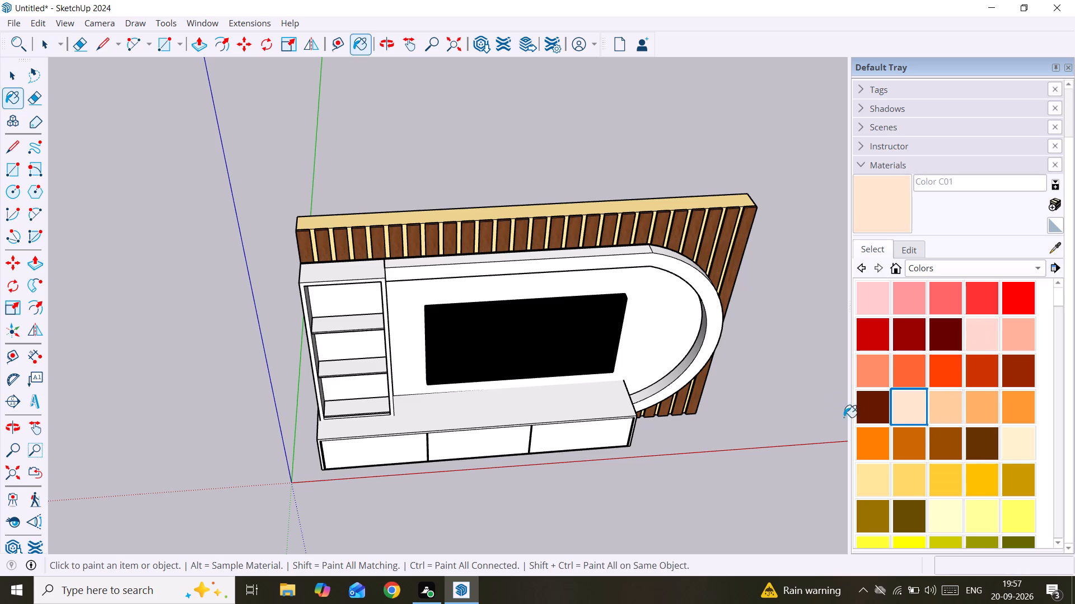
pyautogui.click(715, 318)
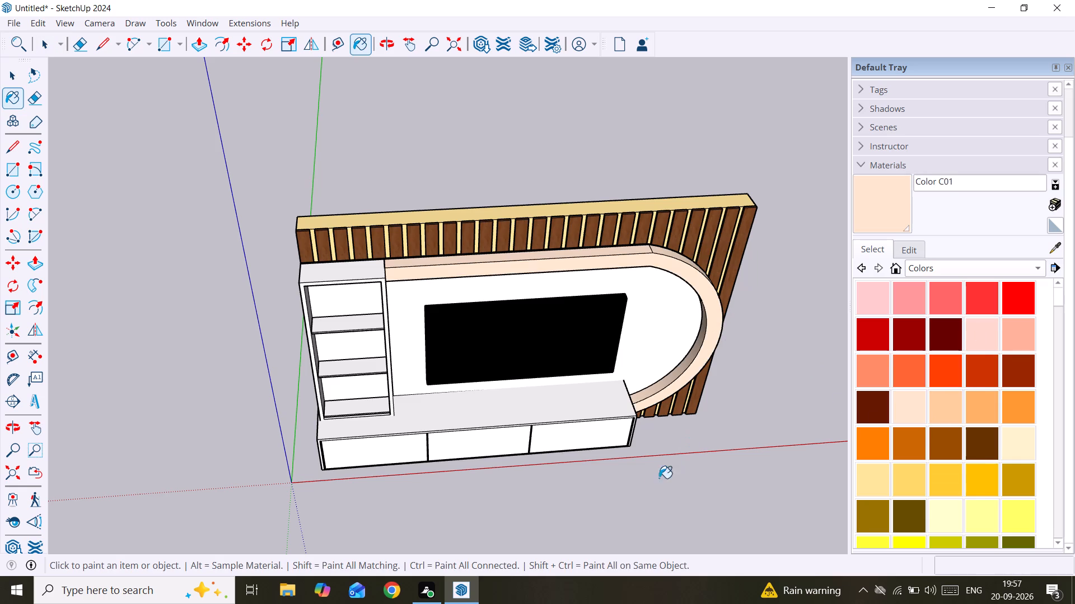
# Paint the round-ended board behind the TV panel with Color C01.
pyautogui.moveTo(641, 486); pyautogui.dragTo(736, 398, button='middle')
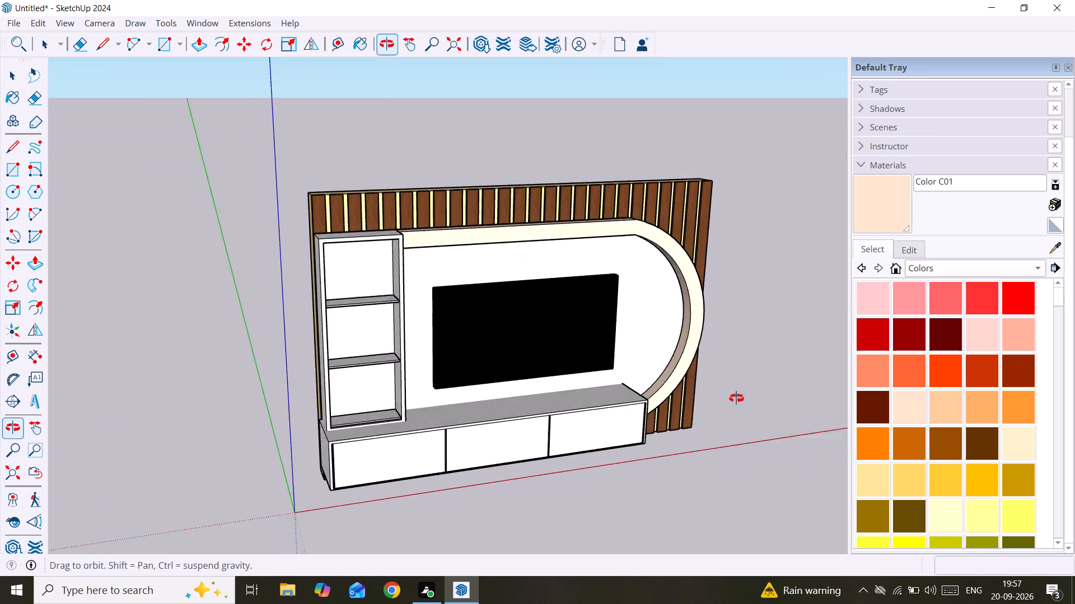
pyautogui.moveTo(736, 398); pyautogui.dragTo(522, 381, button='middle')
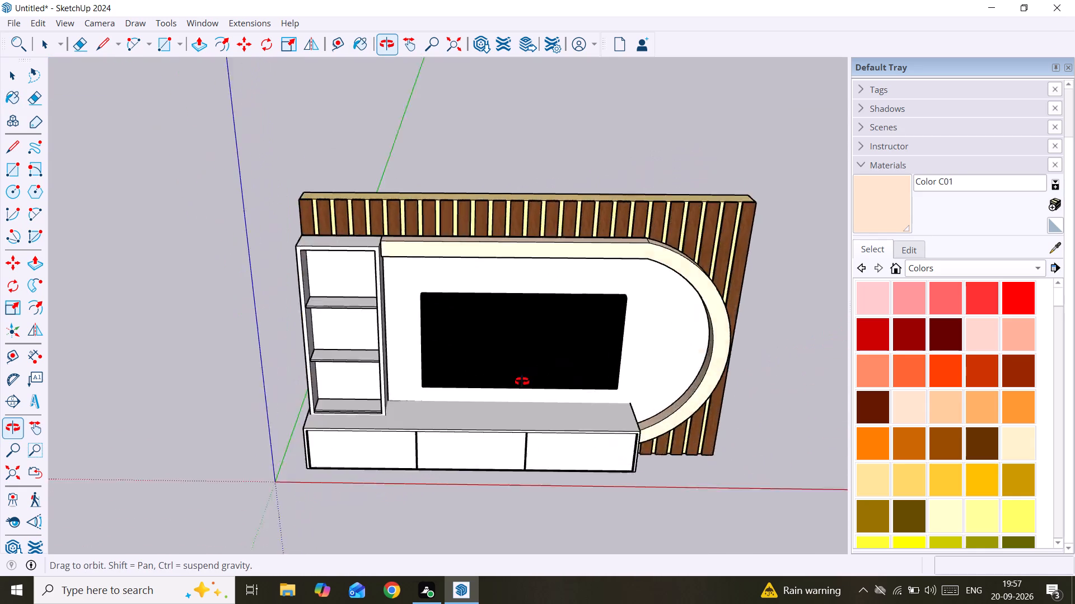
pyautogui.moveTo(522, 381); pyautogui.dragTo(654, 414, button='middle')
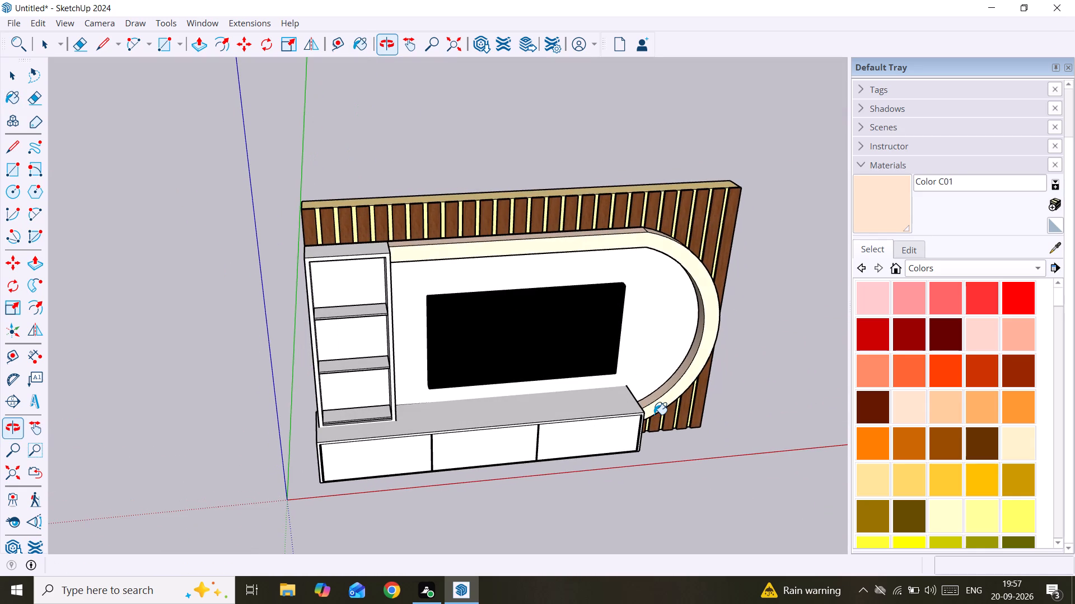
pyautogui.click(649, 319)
# Paint the round-ended board behind the TV panel with the light pink Color A01.
pyautogui.moveTo(637, 484); pyautogui.dragTo(597, 313, button='middle')
pyautogui.scroll(1, 642, 462)
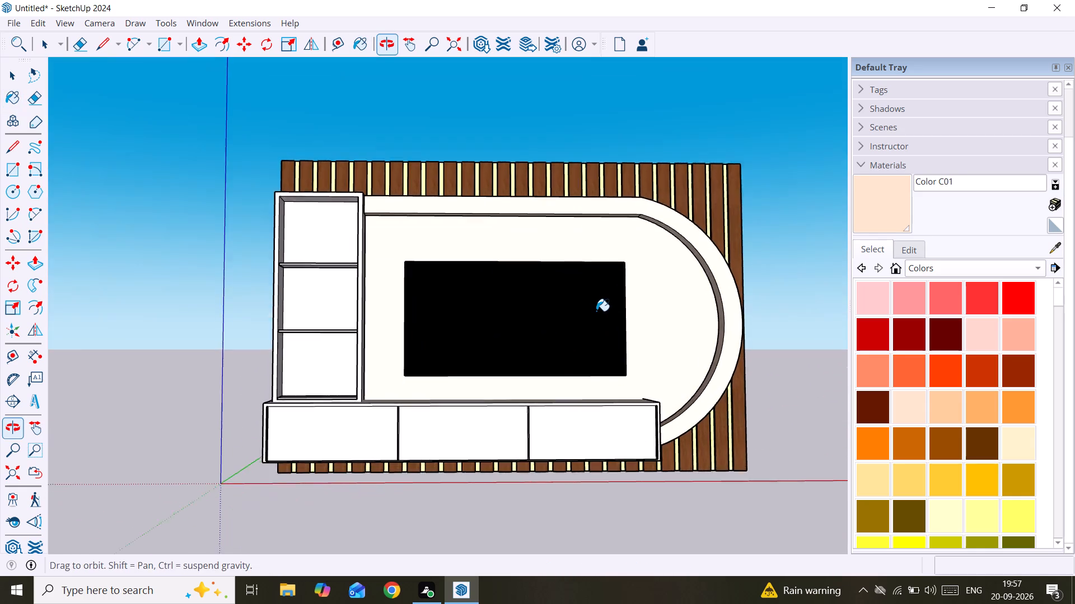
pyautogui.scroll(-6, 609, 333)
pyautogui.scroll(1, 864, 345)
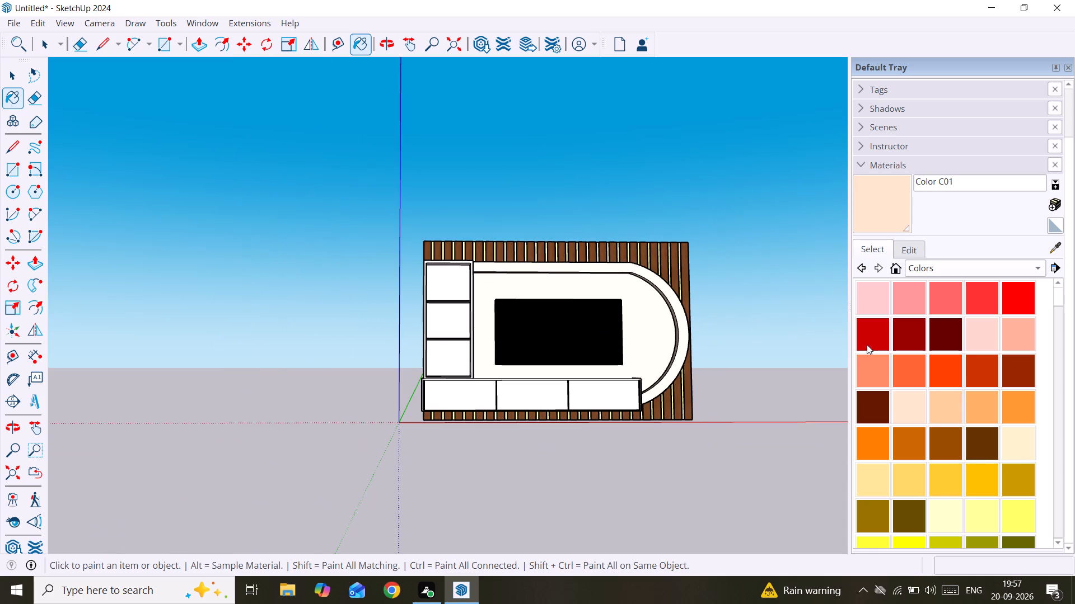
pyautogui.click(883, 291)
pyautogui.click(658, 341)
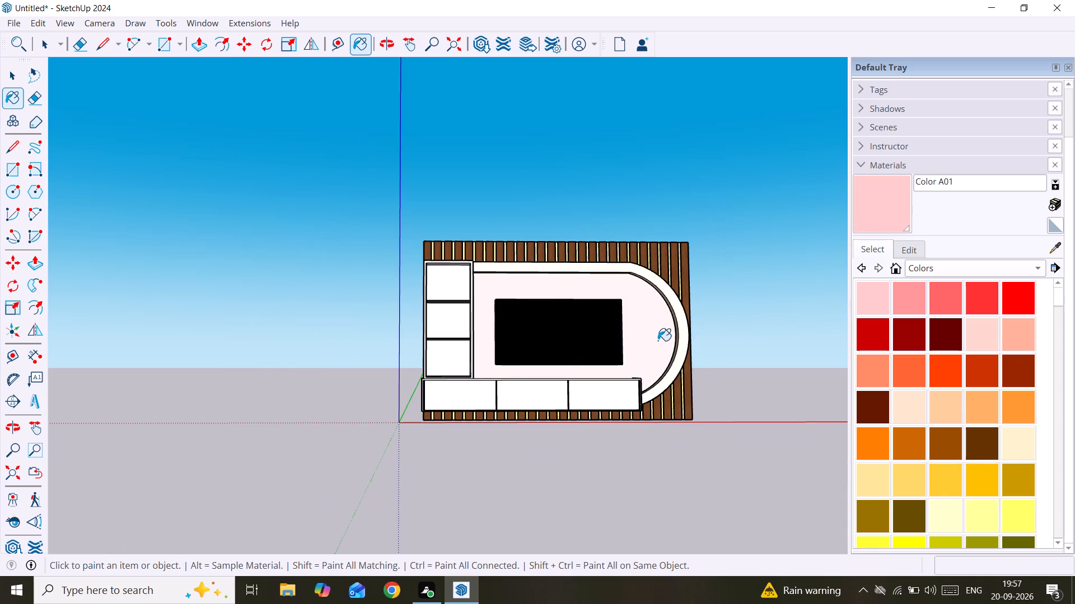
# Paint the three-part bottom box with the light pink Color A01.
pyautogui.moveTo(674, 348); pyautogui.dragTo(785, 601, button='middle')
pyautogui.scroll(2, 602, 280)
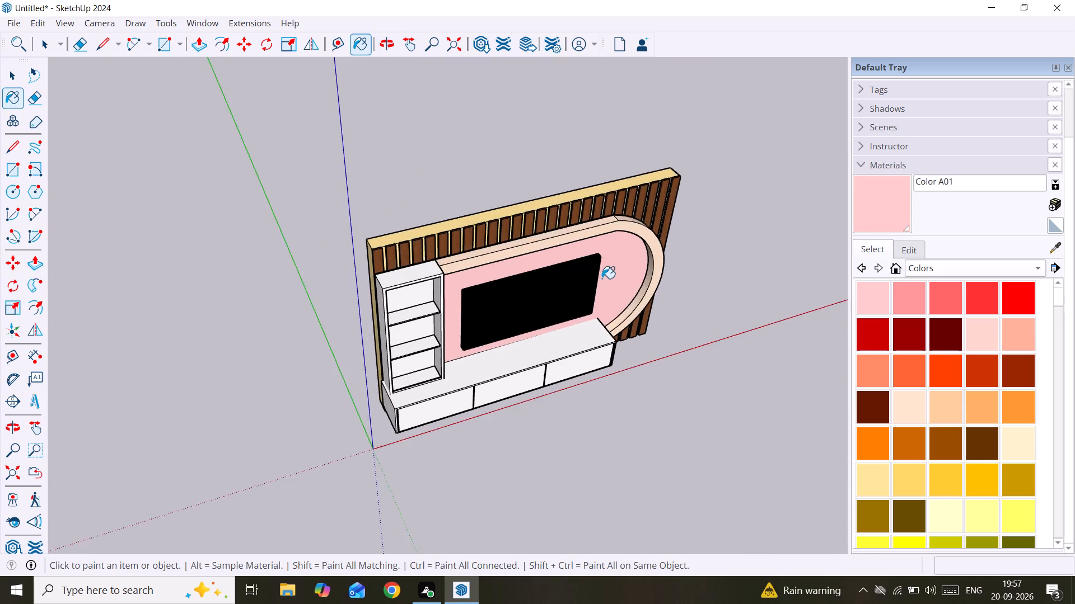
pyautogui.scroll(5, 602, 279)
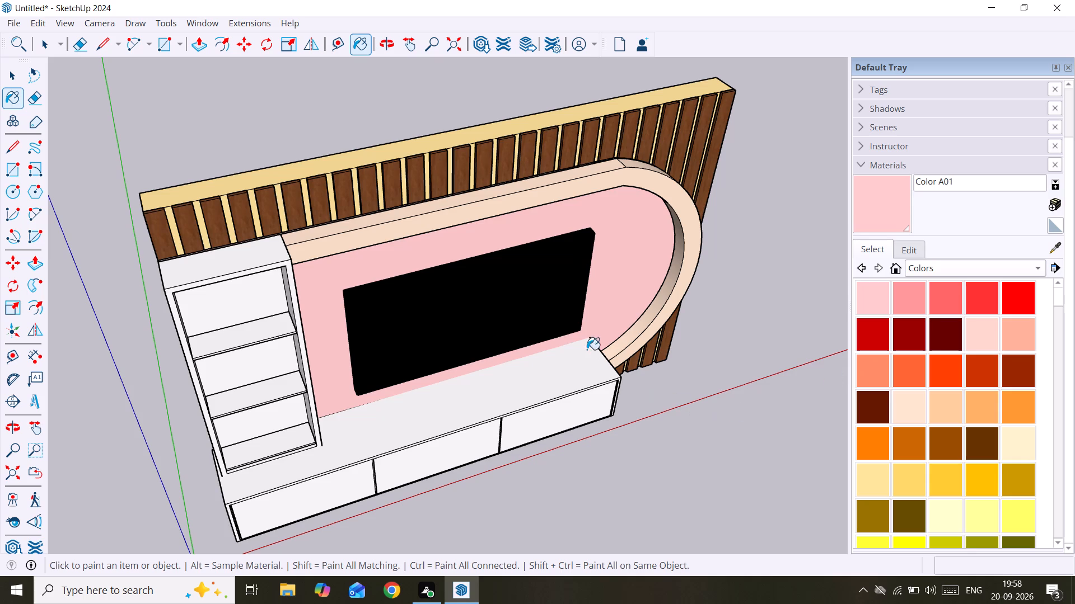
pyautogui.click(410, 443)
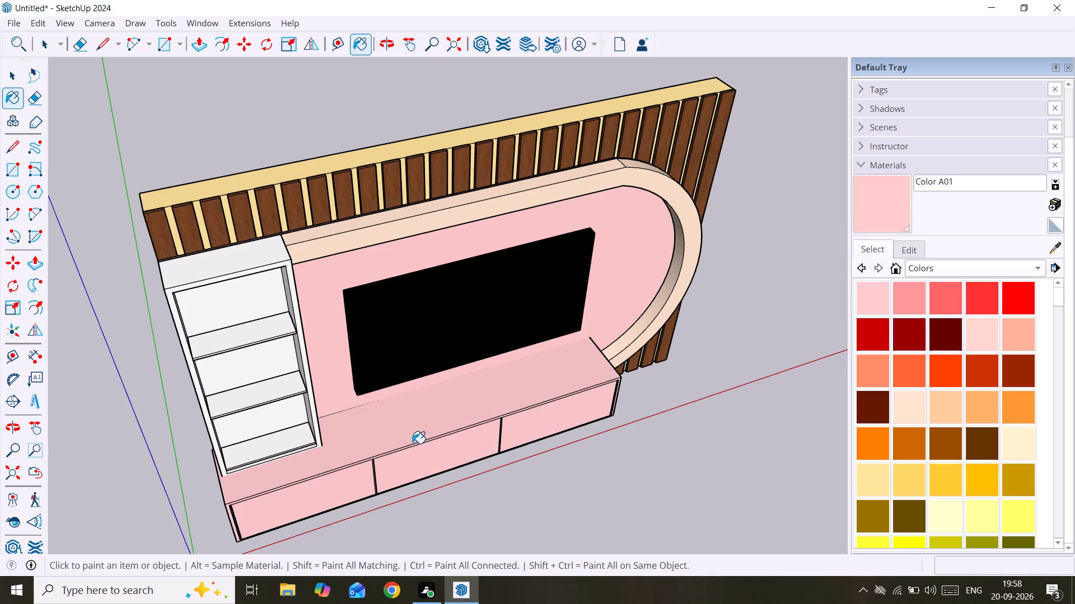
# Paint the front panels of the three-part bottom box with the dark red Color A07.
pyautogui.moveTo(331, 383); pyautogui.dragTo(293, 92, button='middle')
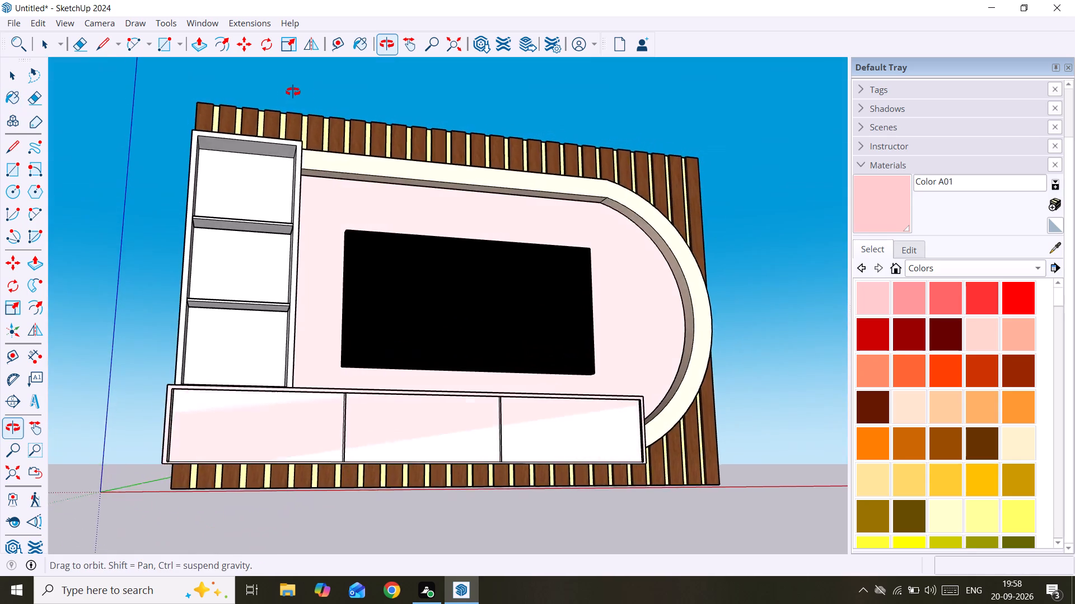
pyautogui.moveTo(293, 92); pyautogui.dragTo(452, 147, button='middle')
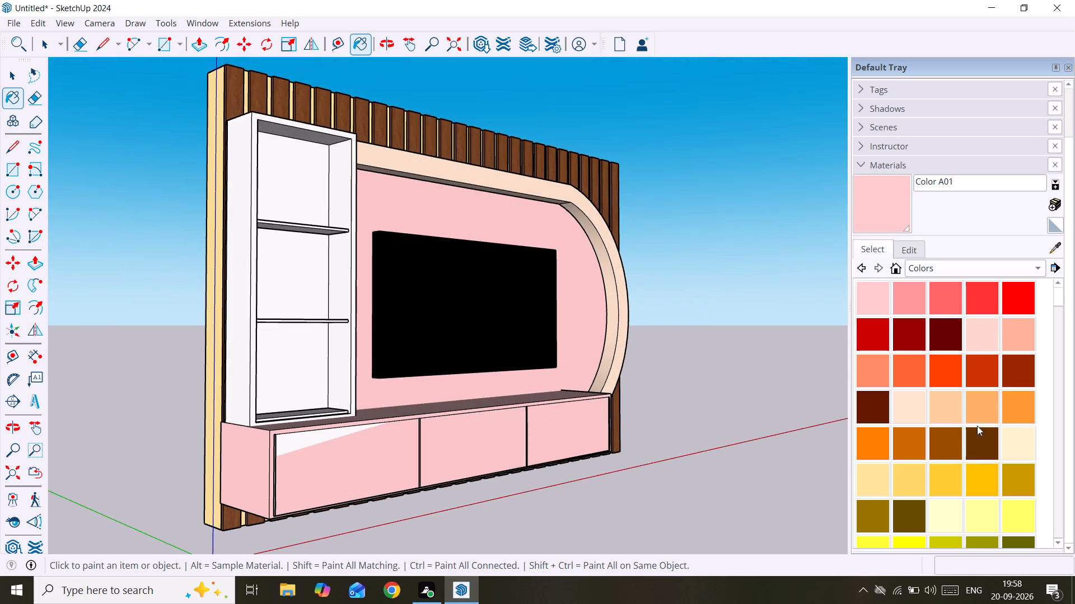
pyautogui.scroll(2, 1032, 417)
pyautogui.click(923, 335)
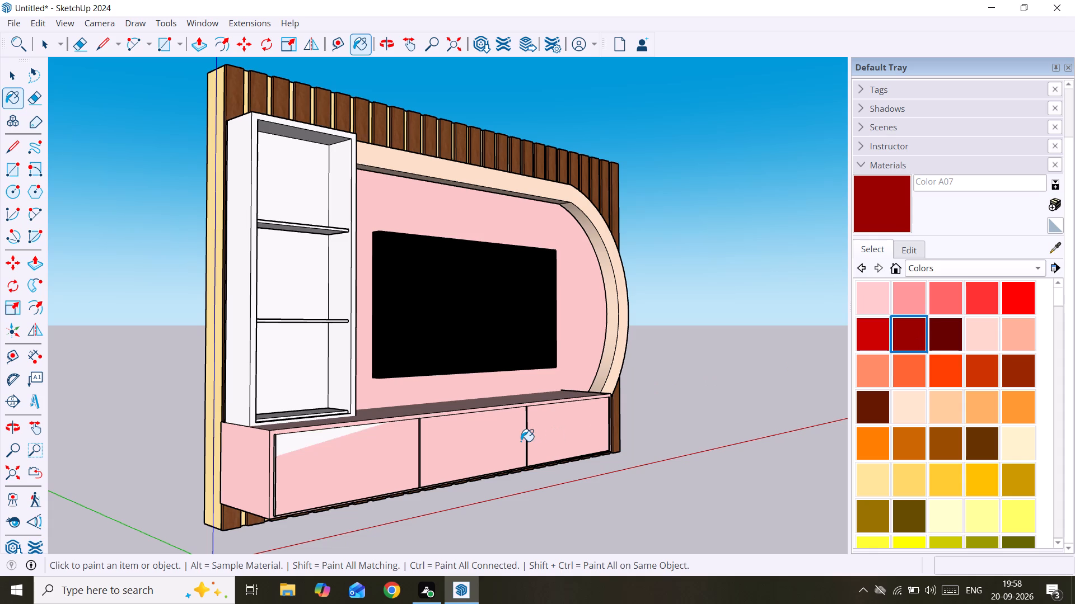
pyautogui.click(521, 441)
pyautogui.click(448, 451)
# Leave the Paint Bucket and examine the coloured wall unit from several angles, especially the bottom box fronts and shelf block.
pyautogui.moveTo(518, 452); pyautogui.dragTo(300, 388, button='middle')
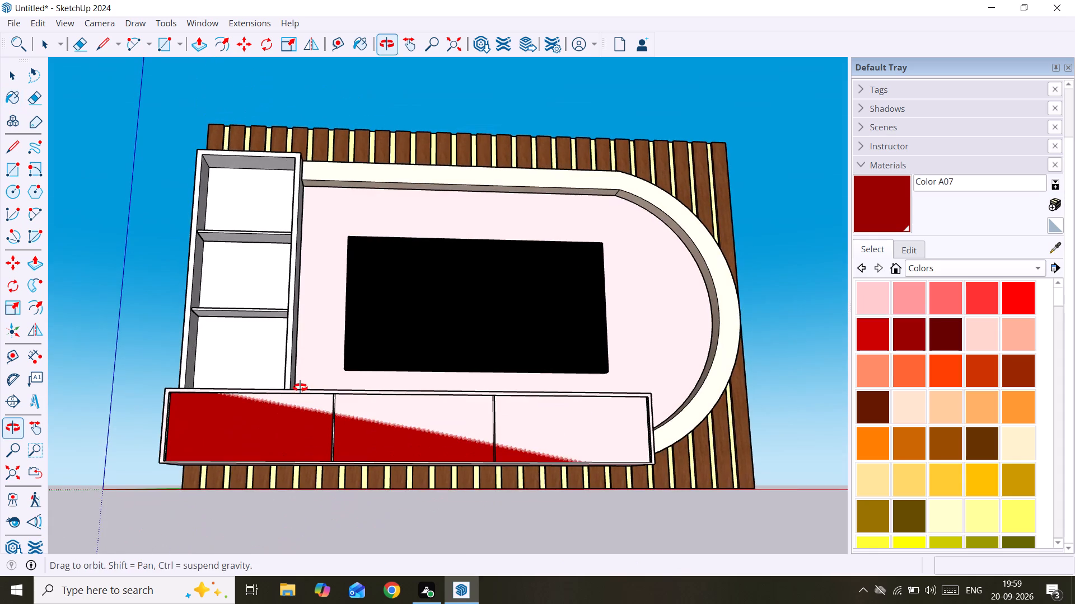
pyautogui.moveTo(300, 388); pyautogui.dragTo(320, 433, button='middle')
pyautogui.scroll(-12, 321, 435)
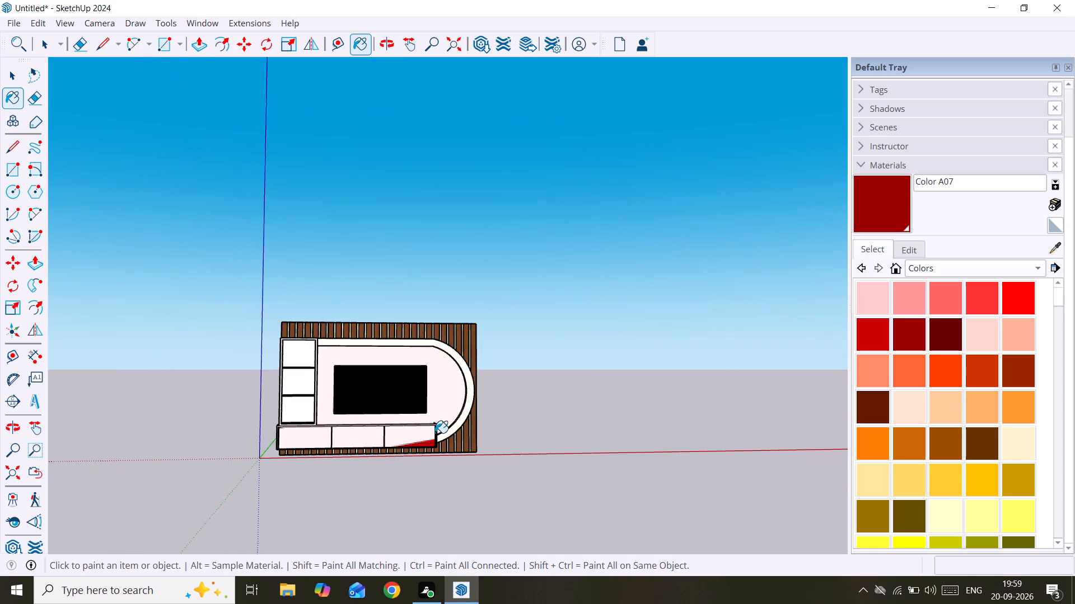
pyautogui.scroll(2, 511, 438)
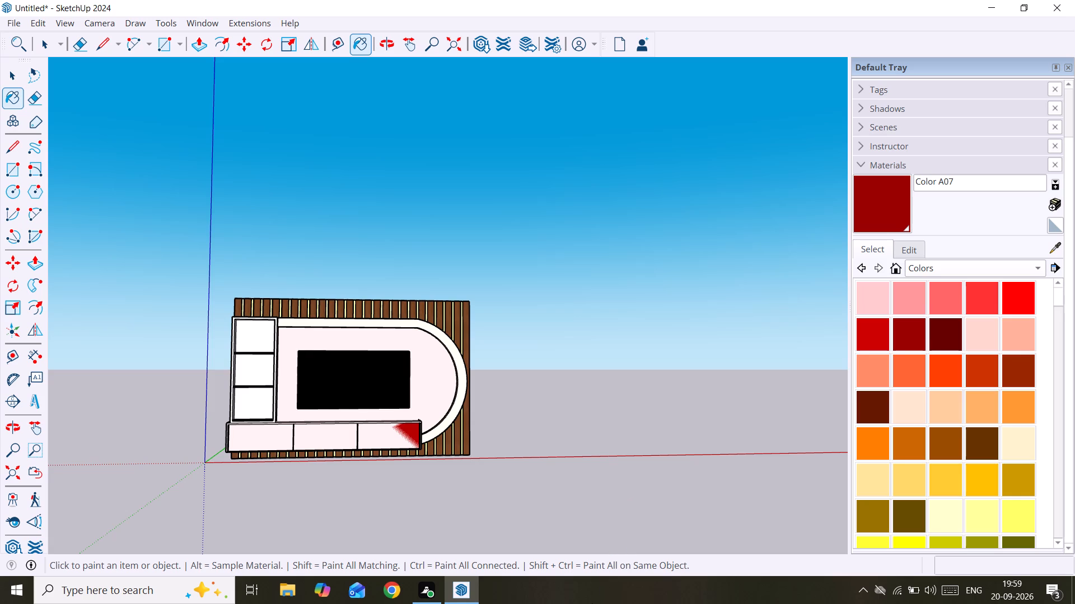
pyautogui.press('space')
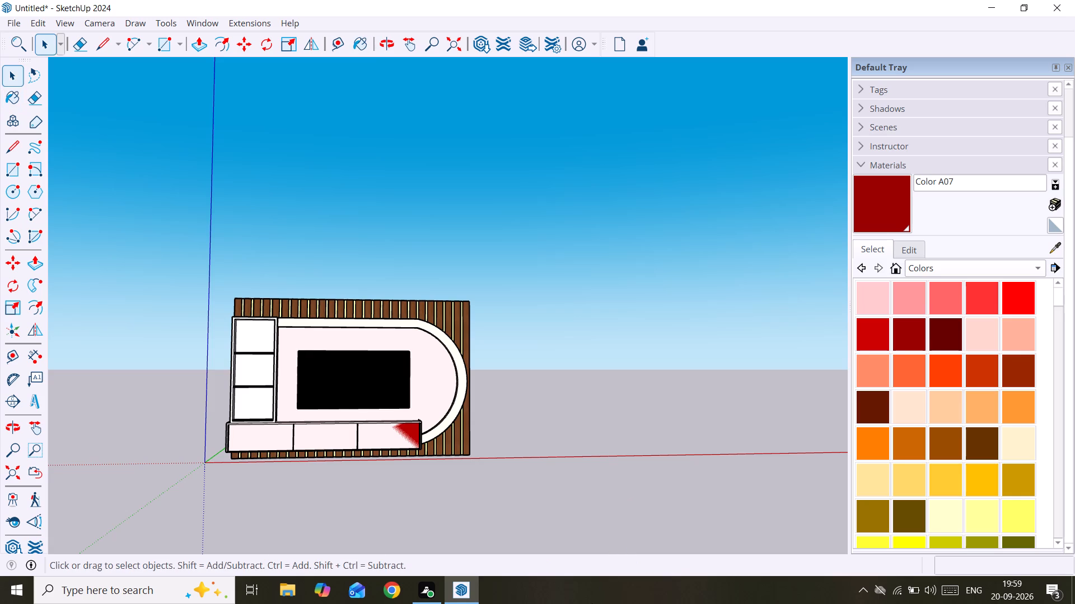
pyautogui.scroll(-2, 327, 377)
pyautogui.moveTo(329, 378); pyautogui.dragTo(385, 469, button='middle')
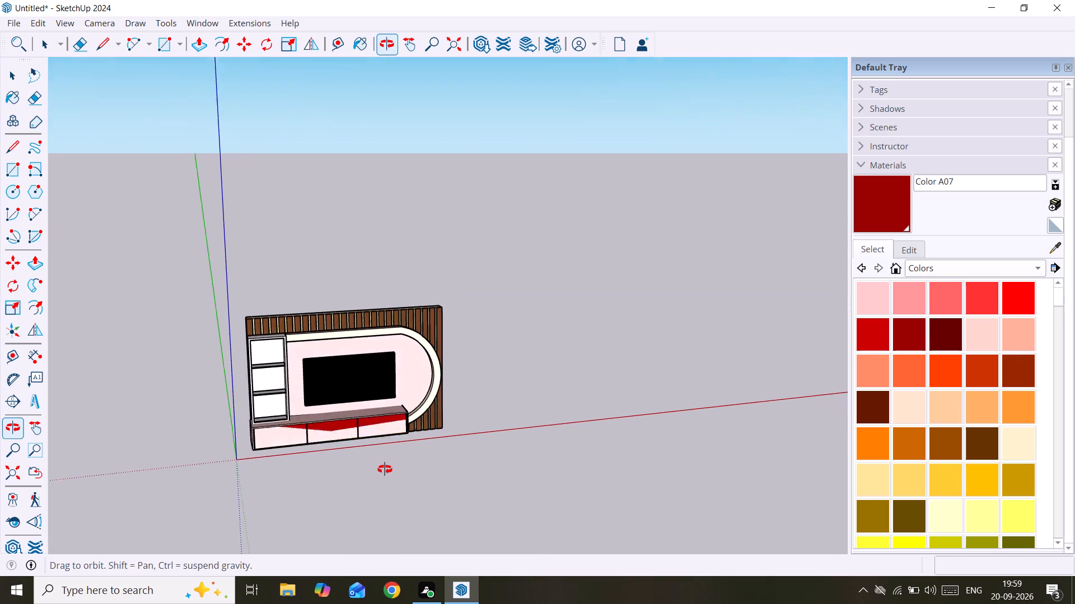
pyautogui.moveTo(385, 469); pyautogui.dragTo(385, 469, button='middle')
pyautogui.keyDown('ctrl'); pyautogui.moveTo(380, 451); pyautogui.dragTo(401, 533, button='middle'); pyautogui.keyUp('ctrl')
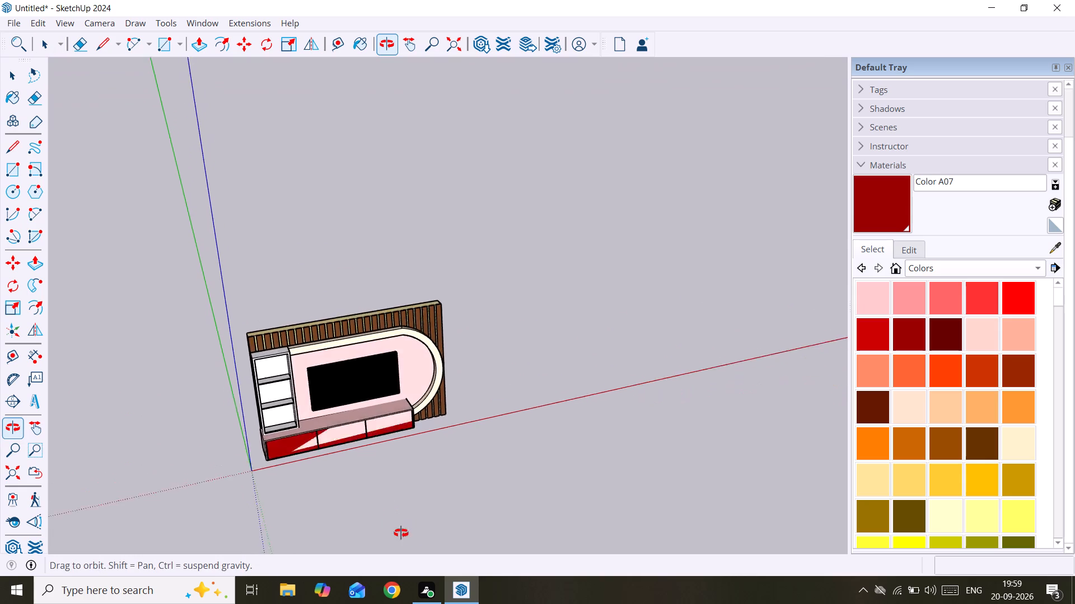
pyautogui.keyDown('ctrl'); pyautogui.moveTo(401, 533); pyautogui.dragTo(478, 500, button='middle'); pyautogui.keyUp('ctrl')
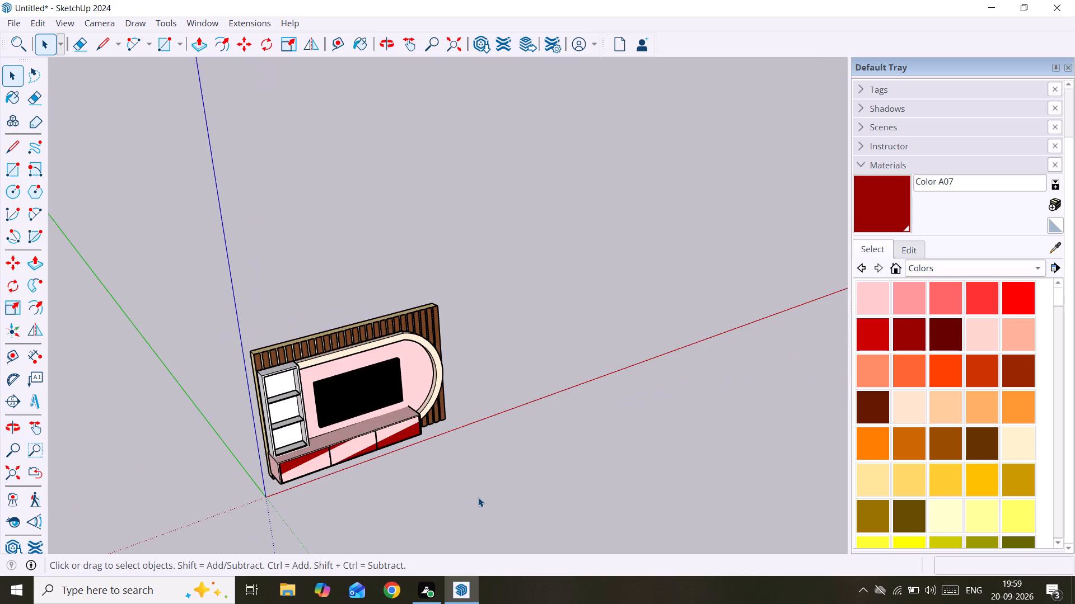
pyautogui.keyDown('shift'); pyautogui.moveTo(450, 473); pyautogui.dragTo(515, 558, button='middle'); pyautogui.keyUp('shift')
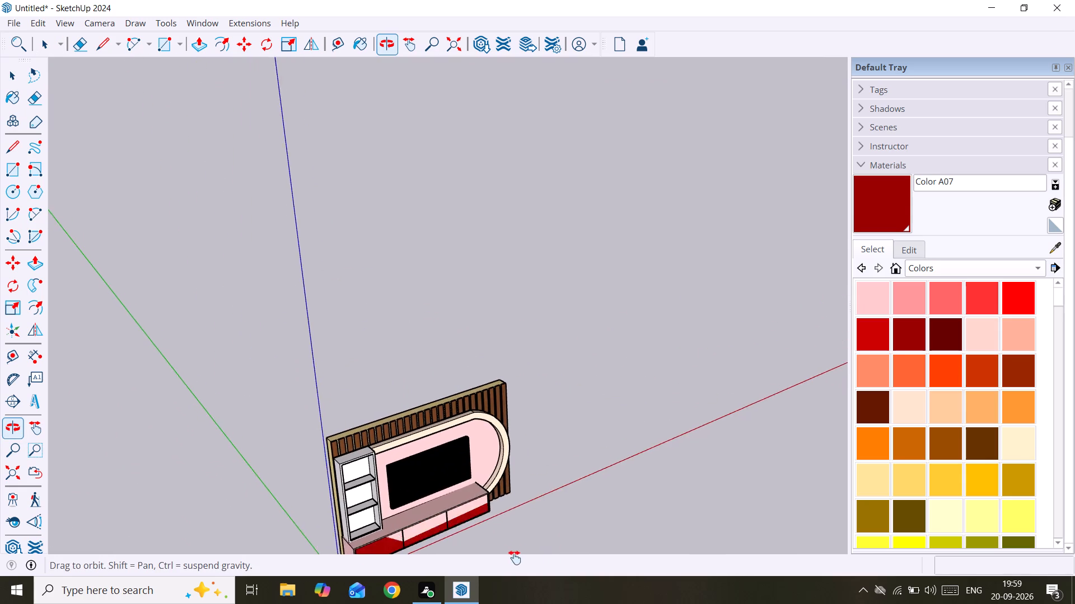
pyautogui.keyDown('shift'); pyautogui.moveTo(515, 558); pyautogui.dragTo(504, 558, button='middle'); pyautogui.keyUp('shift')
pyautogui.scroll(5, 328, 497)
pyautogui.moveTo(307, 487); pyautogui.dragTo(216, 411, button='middle')
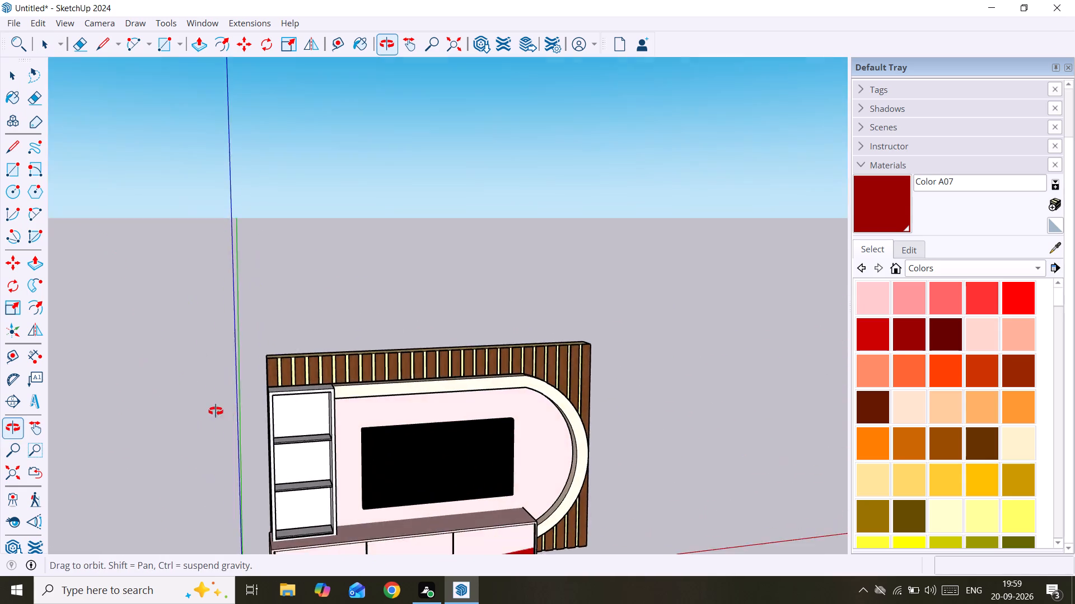
pyautogui.moveTo(216, 411); pyautogui.dragTo(208, 395, button='middle')
pyautogui.scroll(6, 296, 408)
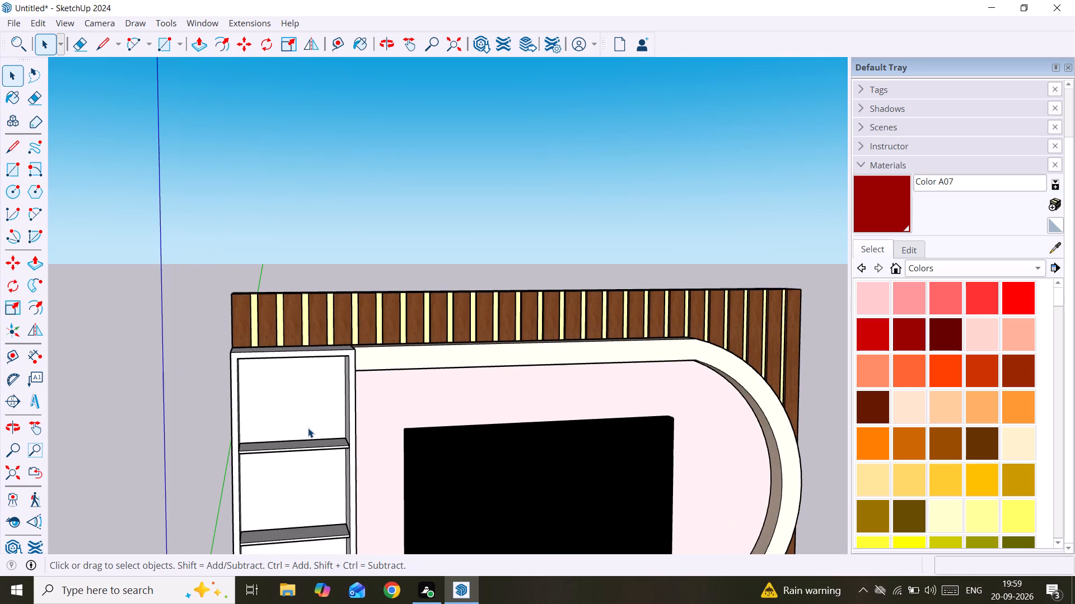
pyautogui.scroll(-10, 308, 428)
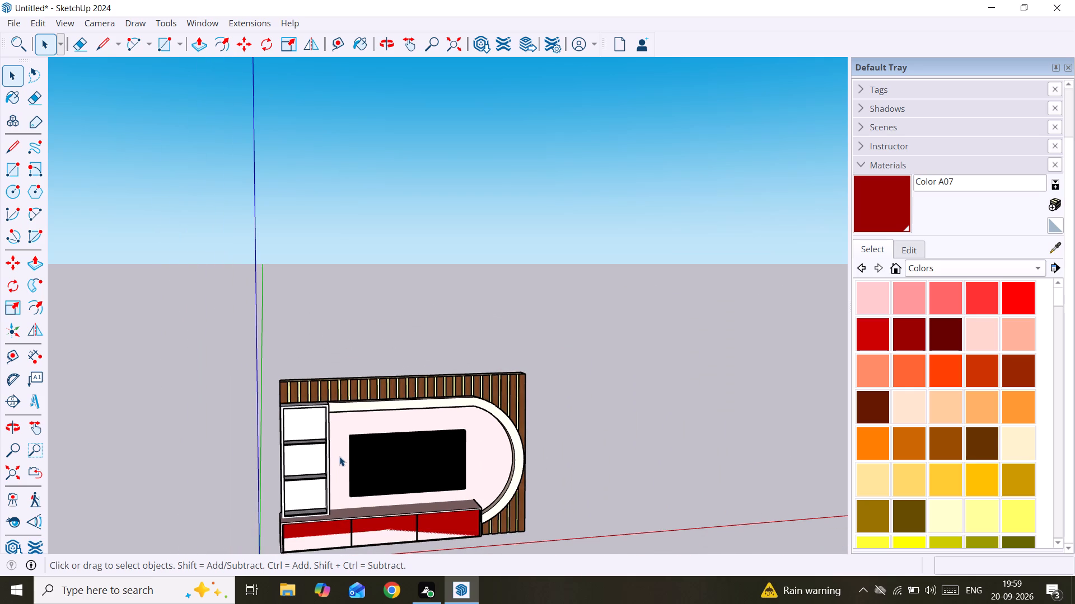
pyautogui.scroll(-3, 339, 456)
pyautogui.scroll(3, 528, 456)
pyautogui.scroll(2, 424, 483)
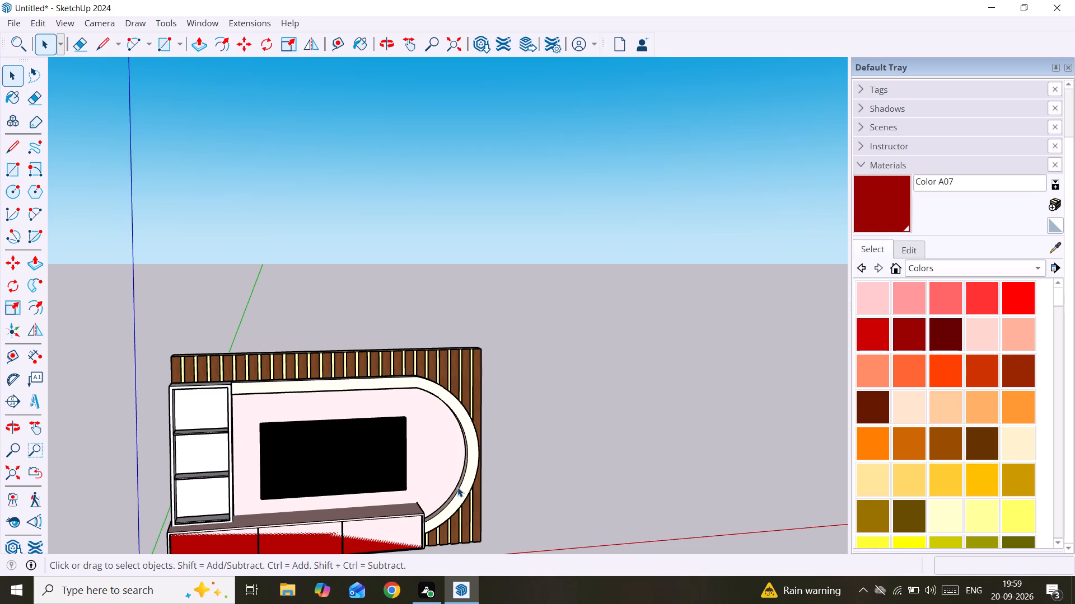
pyautogui.scroll(-2, 328, 449)
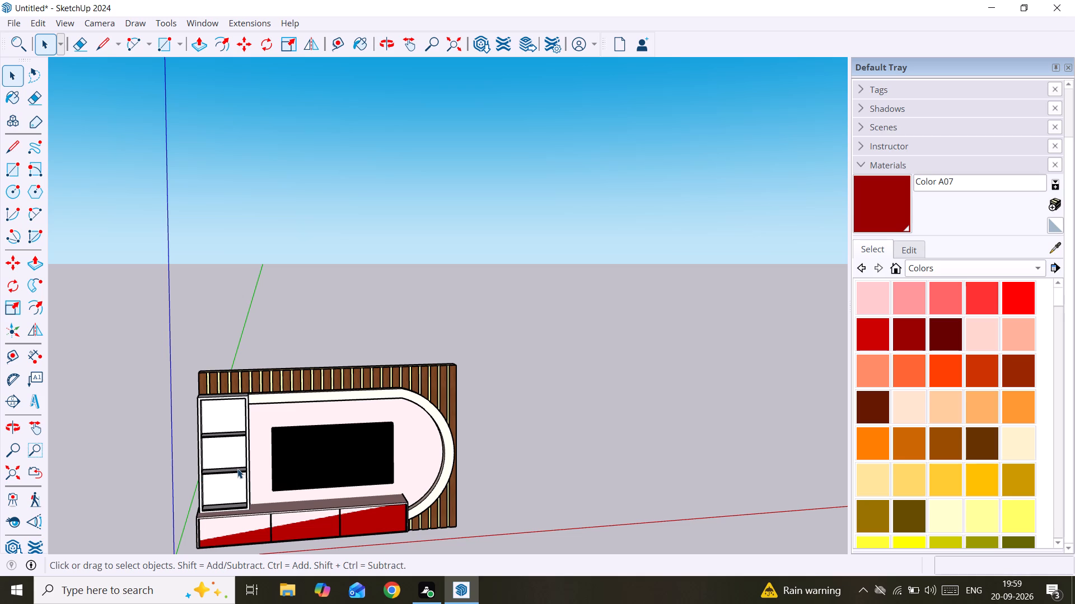
# Examine the coloured wall unit from near and far, especially the overlapping colours on the bottom box fronts.
pyautogui.scroll(2, 237, 469)
pyautogui.scroll(-3, 237, 469)
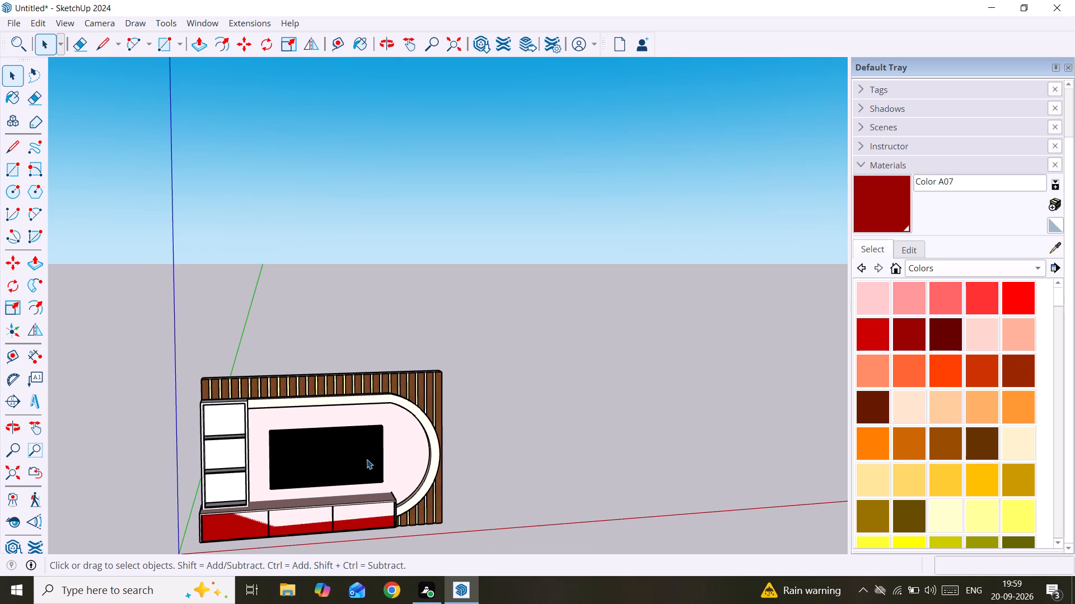
pyautogui.moveTo(367, 459); pyautogui.dragTo(523, 414, button='middle')
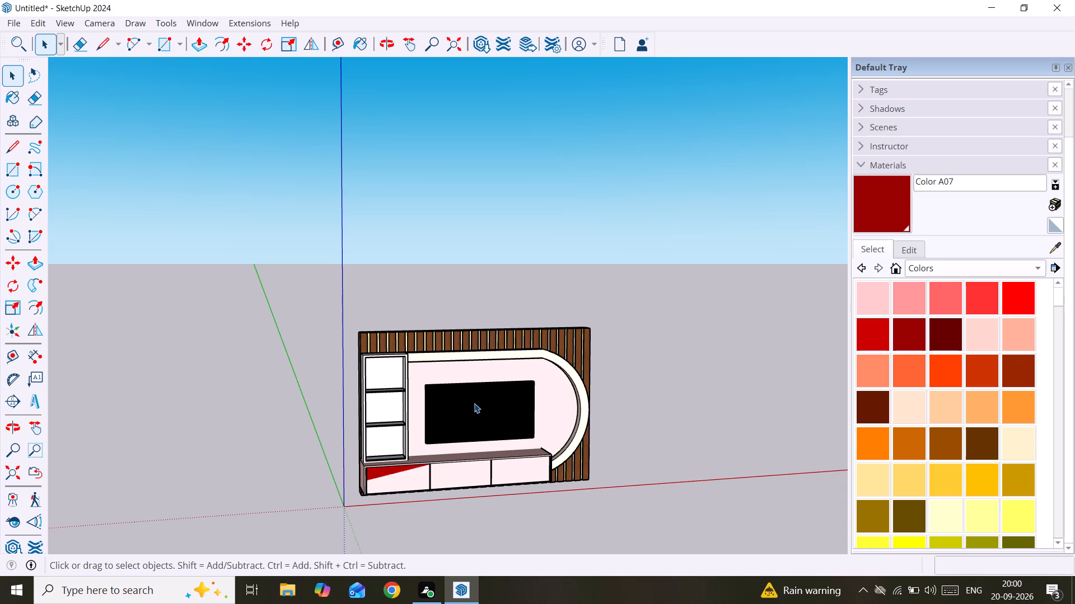
pyautogui.scroll(2, 382, 381)
pyautogui.scroll(3, 382, 330)
pyautogui.scroll(3, 582, 490)
pyautogui.scroll(-2, 571, 483)
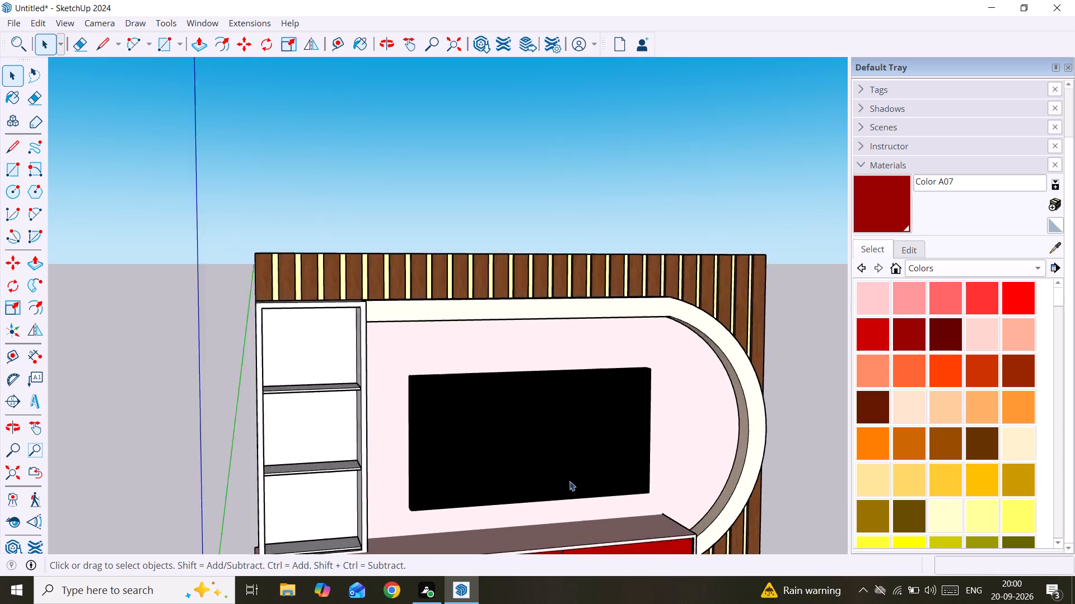
pyautogui.scroll(-10, 569, 481)
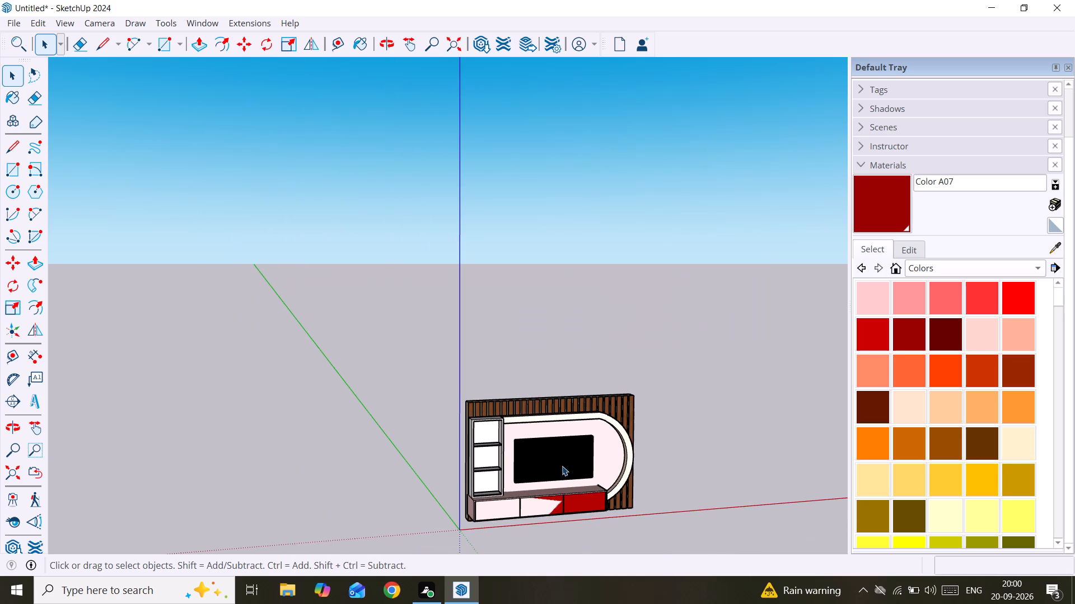
pyautogui.scroll(2, 562, 466)
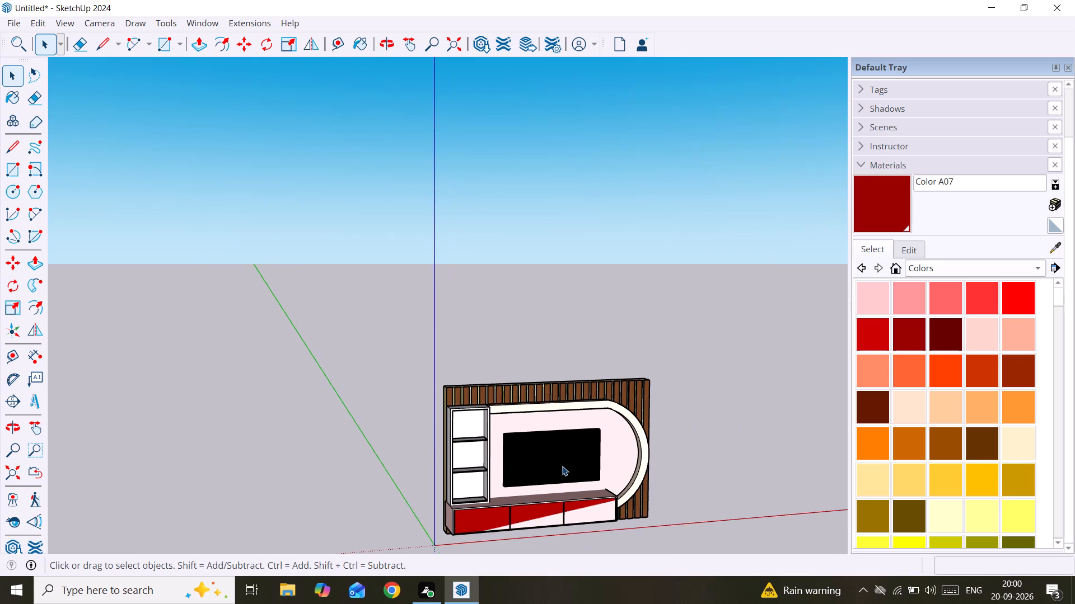
pyautogui.keyDown('shift'); pyautogui.moveTo(595, 521); pyautogui.dragTo(590, 508, button='middle'); pyautogui.keyUp('shift')
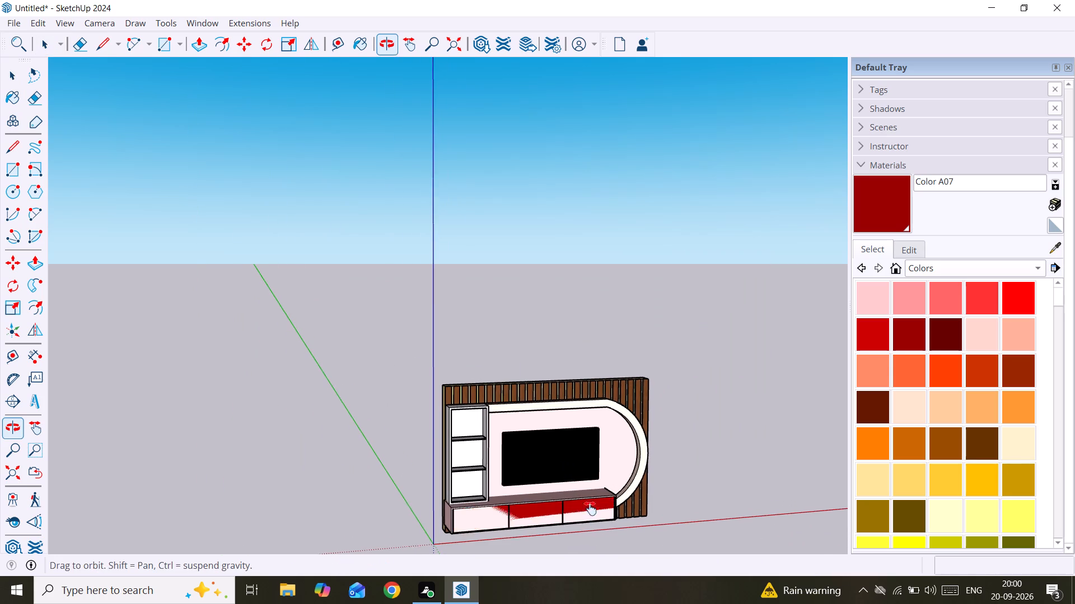
pyautogui.keyDown('shift'); pyautogui.moveTo(590, 508); pyautogui.dragTo(562, 431, button='middle'); pyautogui.keyUp('shift')
# Delete the light pink outer box that overlaps the dark red three-part bottom box.
pyautogui.scroll(1, 560, 432)
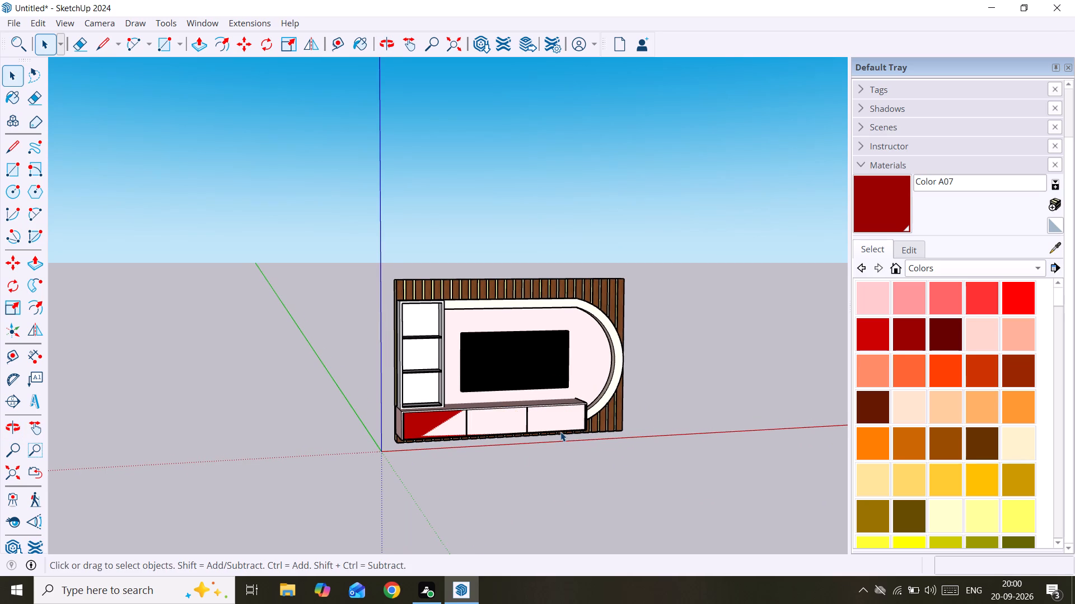
pyautogui.scroll(10, 559, 432)
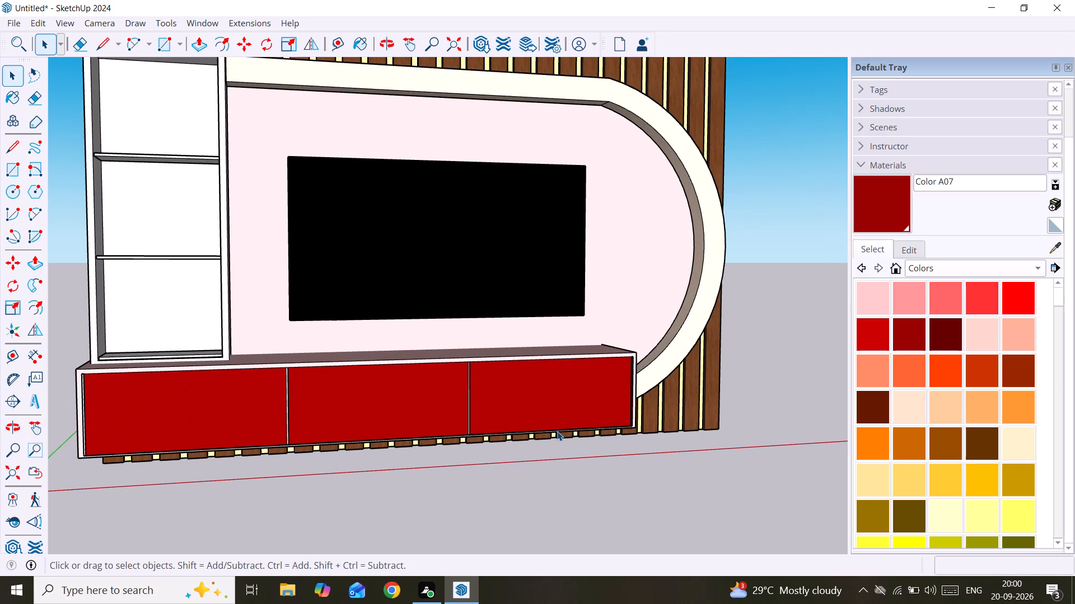
pyautogui.scroll(-2, 352, 437)
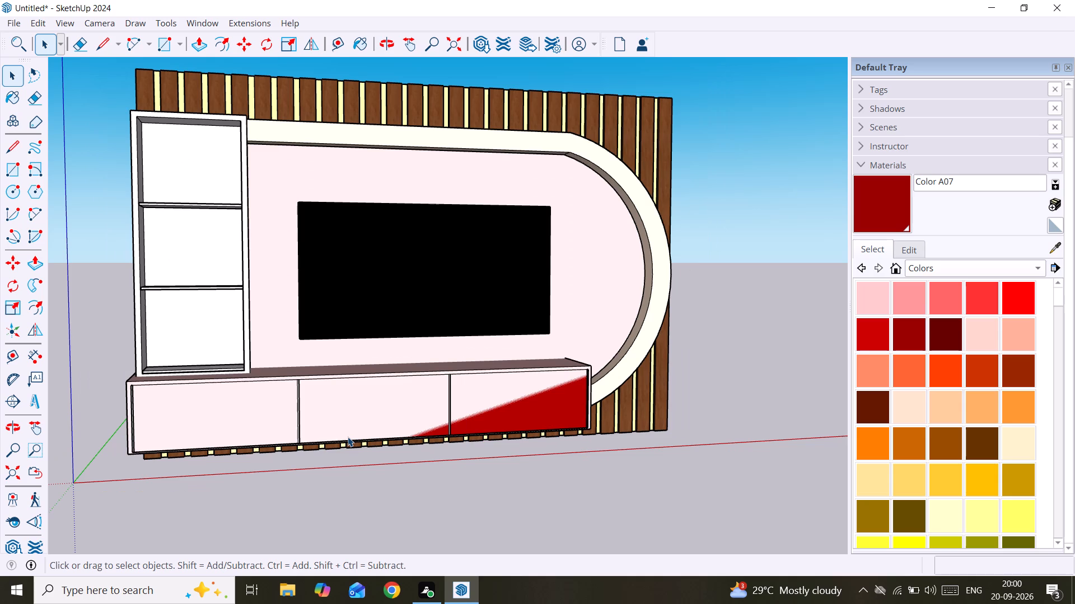
pyautogui.scroll(2, 348, 437)
pyautogui.click(404, 348)
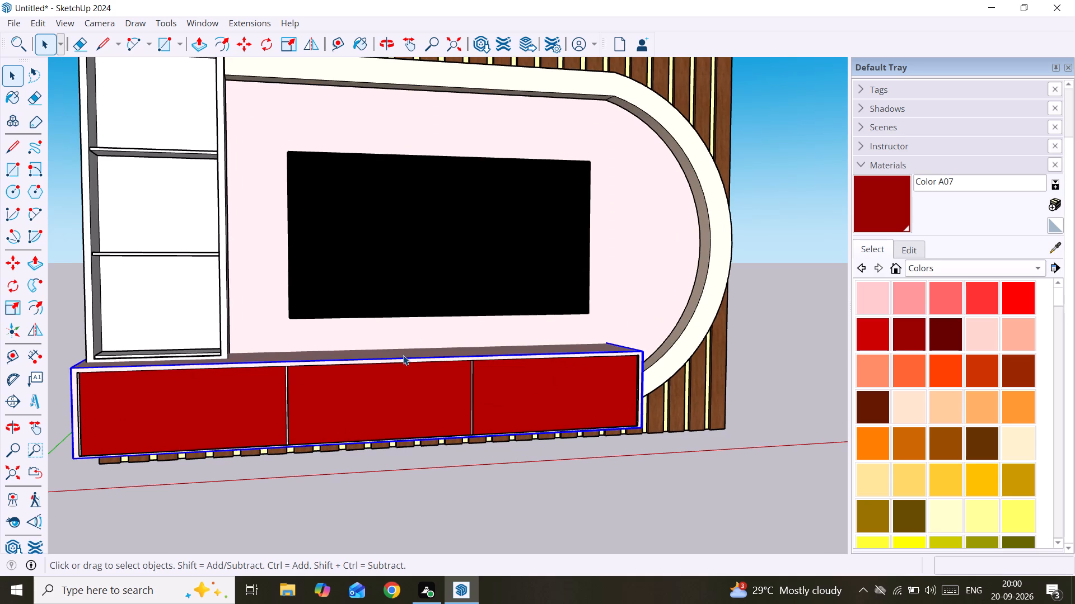
pyautogui.press('Delete')
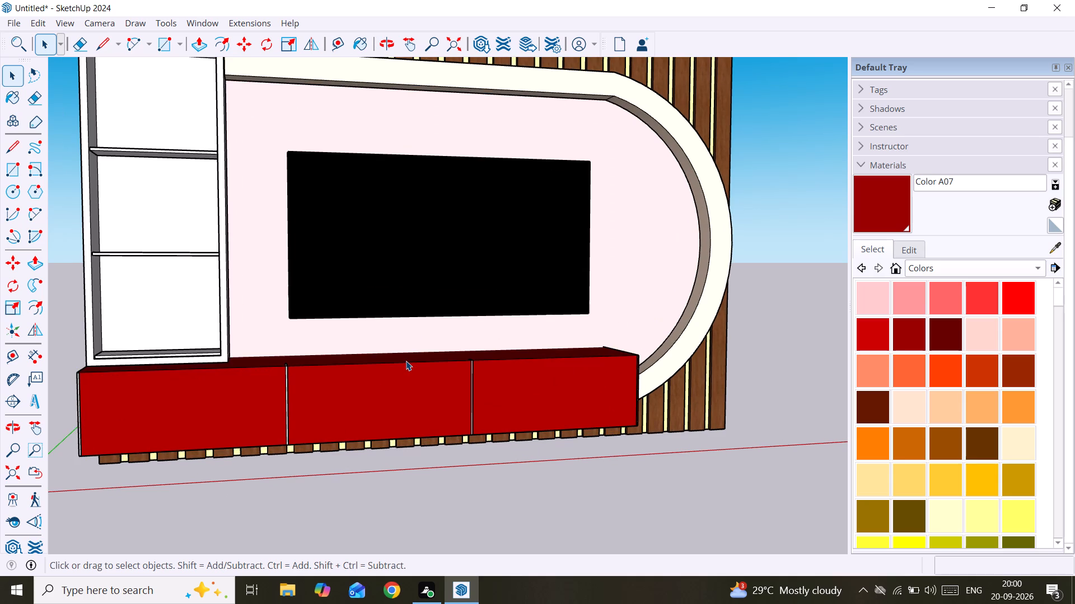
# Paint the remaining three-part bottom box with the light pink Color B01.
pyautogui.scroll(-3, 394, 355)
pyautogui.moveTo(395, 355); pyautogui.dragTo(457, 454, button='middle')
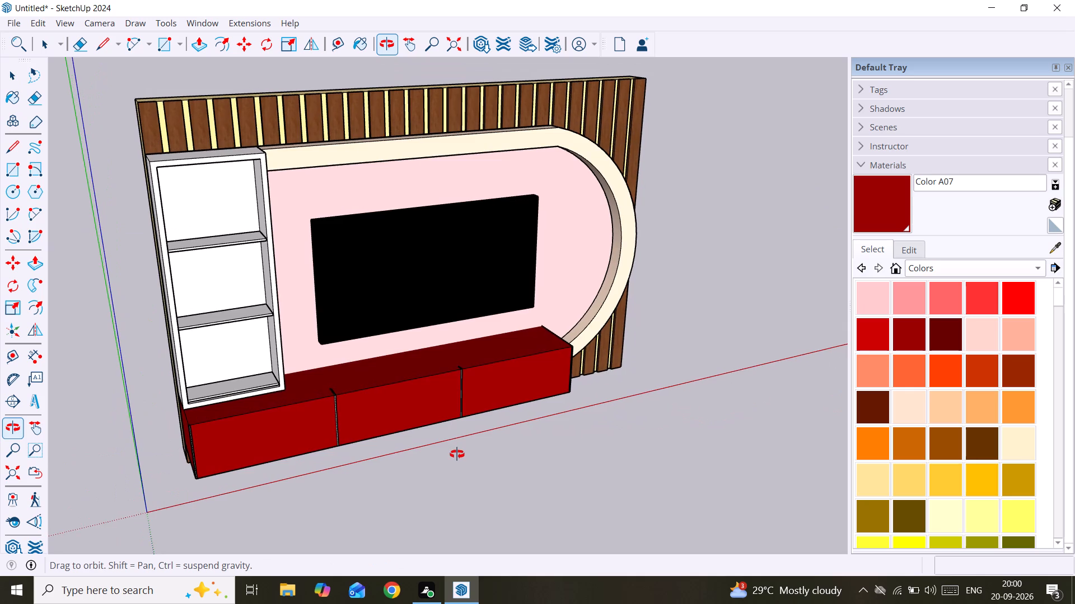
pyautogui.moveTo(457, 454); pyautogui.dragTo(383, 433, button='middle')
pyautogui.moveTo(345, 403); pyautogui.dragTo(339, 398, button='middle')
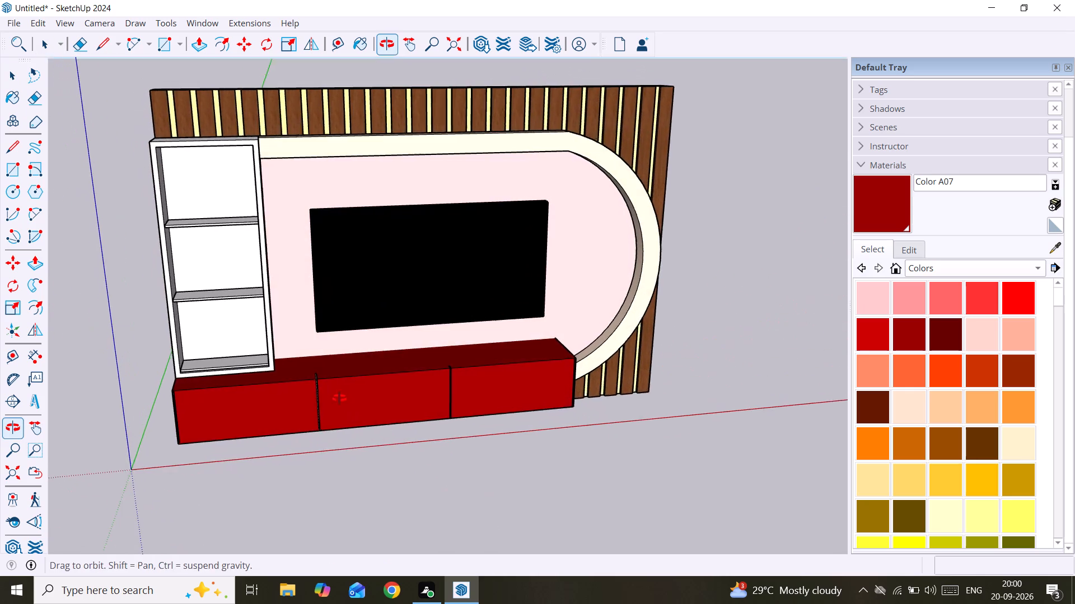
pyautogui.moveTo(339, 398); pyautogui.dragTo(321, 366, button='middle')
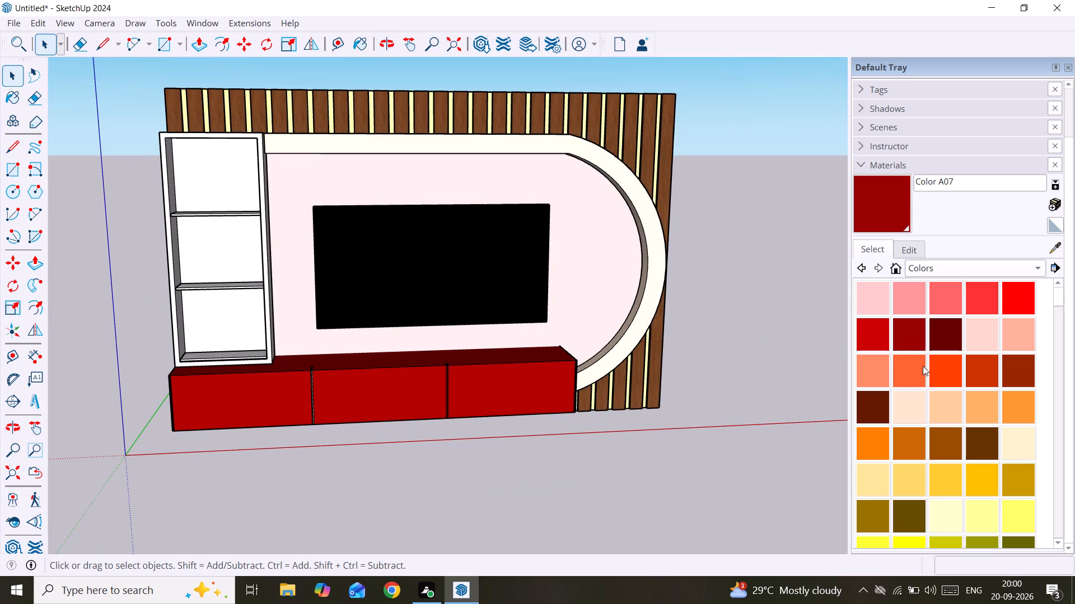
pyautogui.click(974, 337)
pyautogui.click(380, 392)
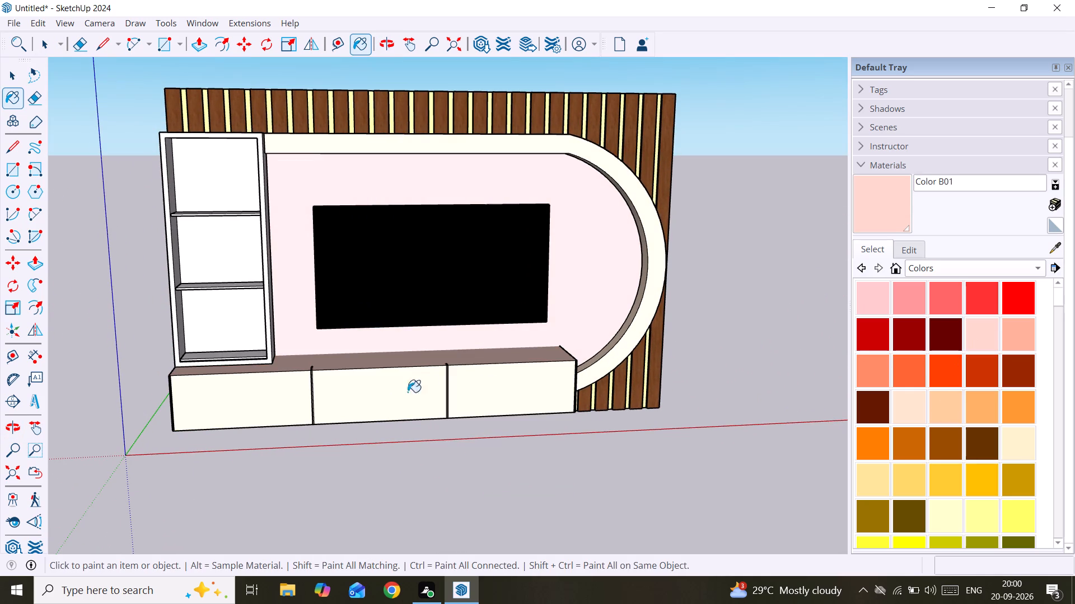
# Paint the round-ended board behind the TV panel and its raised band with the cream Color D01.
pyautogui.scroll(-2, 562, 391)
pyautogui.moveTo(456, 399); pyautogui.dragTo(268, 372, button='middle')
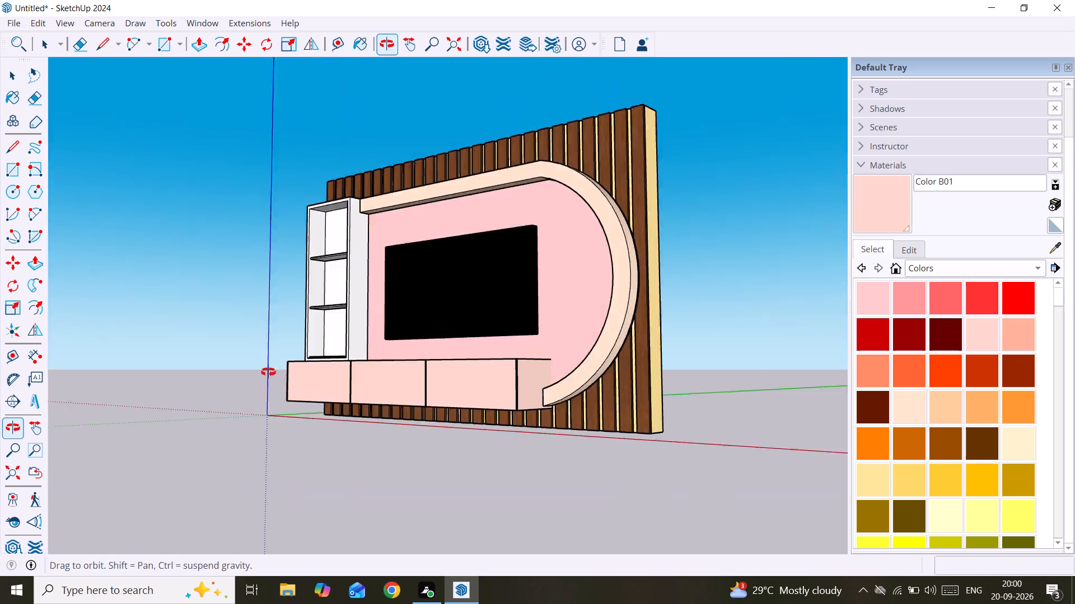
pyautogui.moveTo(268, 372); pyautogui.dragTo(463, 383, button='middle')
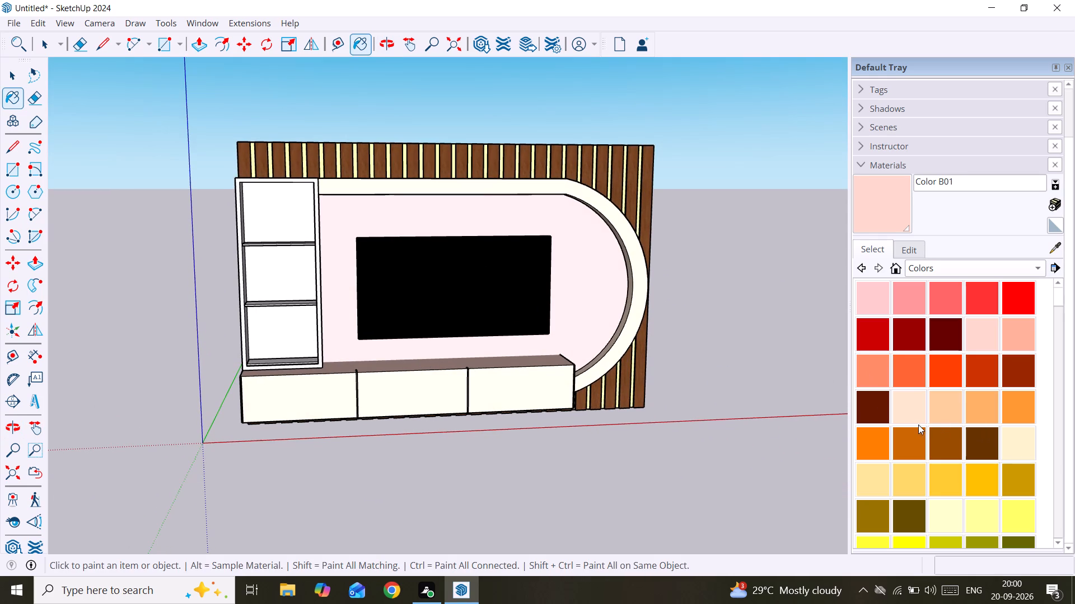
pyautogui.click(1008, 442)
pyautogui.click(569, 331)
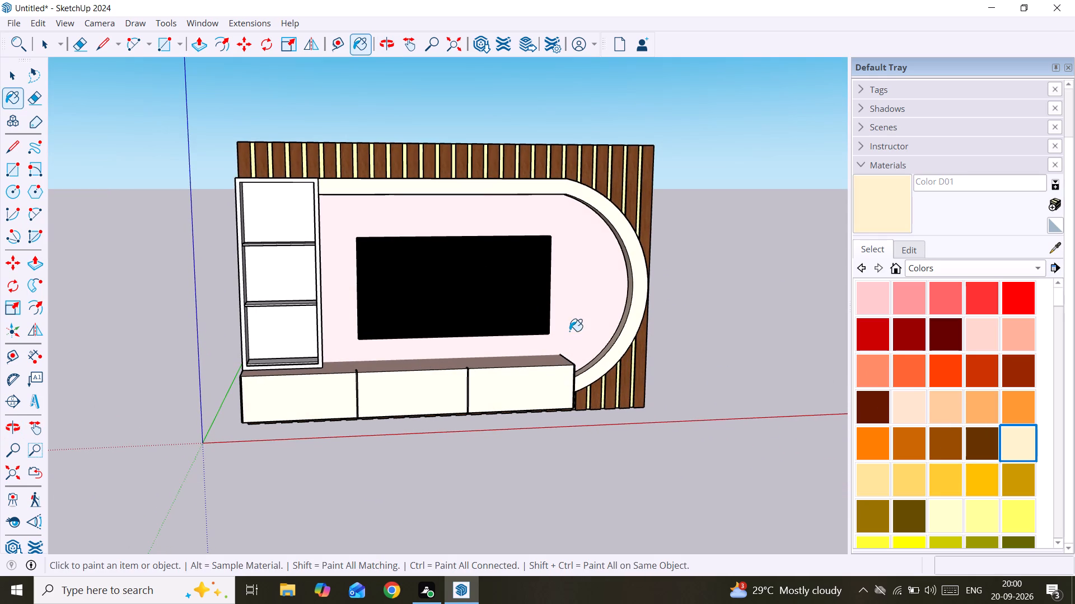
pyautogui.click(633, 279)
# Paint the open shelf block with the cream Color D01.
pyautogui.click(253, 224)
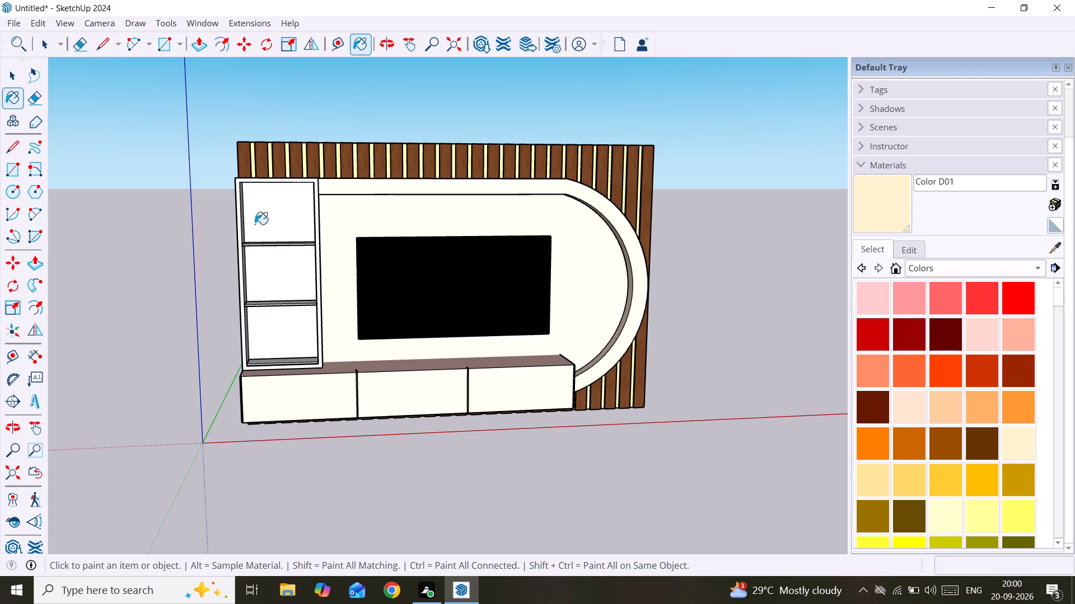
pyautogui.click(299, 292)
pyautogui.click(297, 302)
pyautogui.moveTo(300, 354); pyautogui.dragTo(301, 359)
pyautogui.click(301, 359)
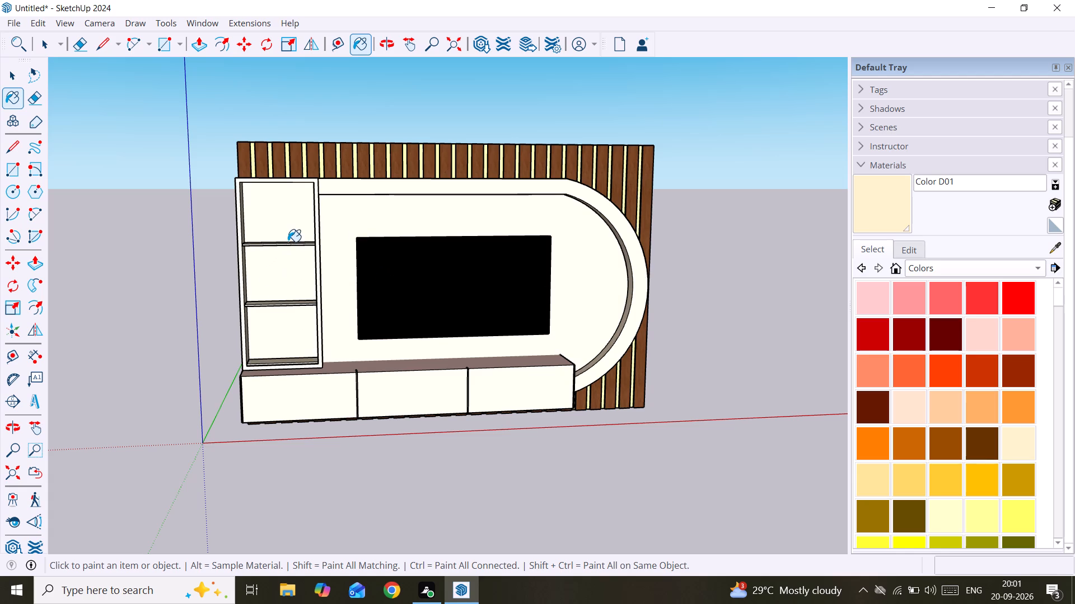
pyautogui.click(288, 242)
# Paint the three-part bottom box with the cream Color D01.
pyautogui.moveTo(383, 348); pyautogui.dragTo(384, 354)
pyautogui.click(387, 385)
# Paint the backing panel behind the wooden slats with the cream Color D01.
pyautogui.moveTo(390, 406); pyautogui.dragTo(350, 159, button='middle')
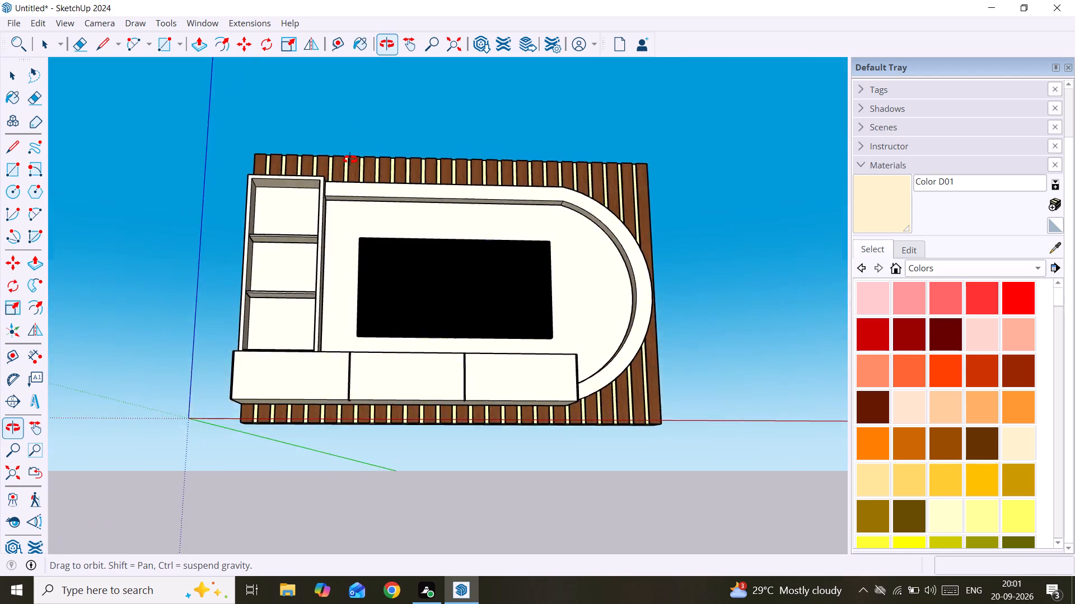
pyautogui.moveTo(350, 159); pyautogui.dragTo(153, 517, button='middle')
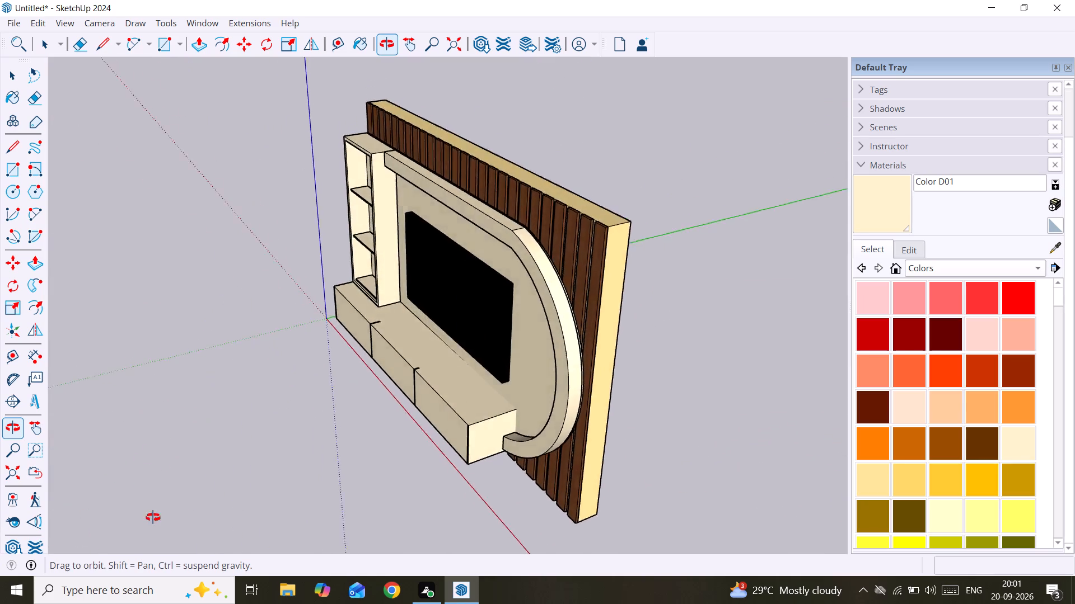
pyautogui.moveTo(153, 517); pyautogui.dragTo(127, 583, button='middle')
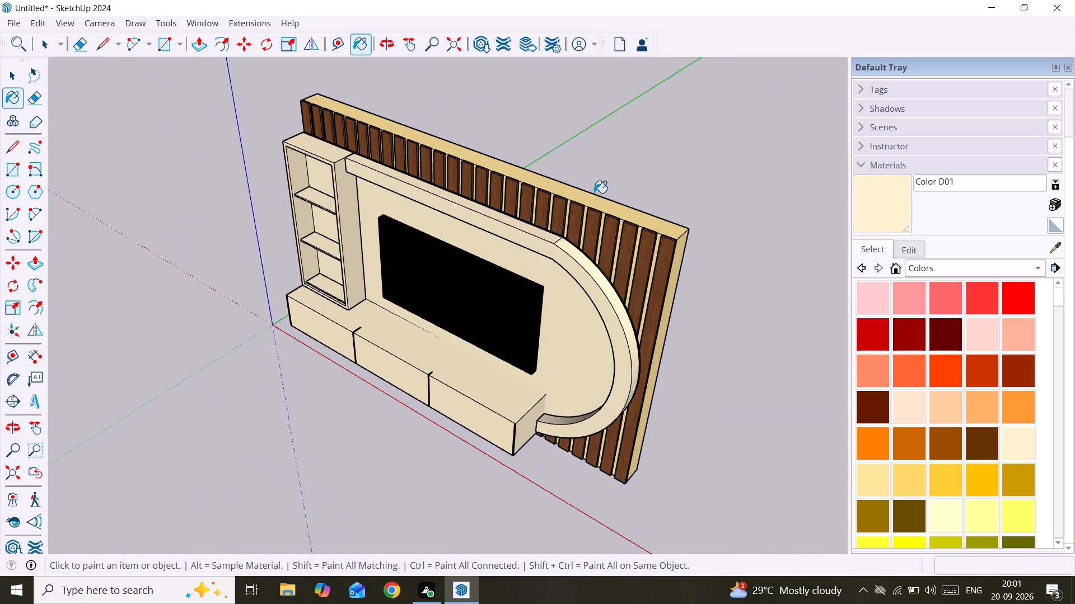
pyautogui.click(594, 193)
pyautogui.click(592, 205)
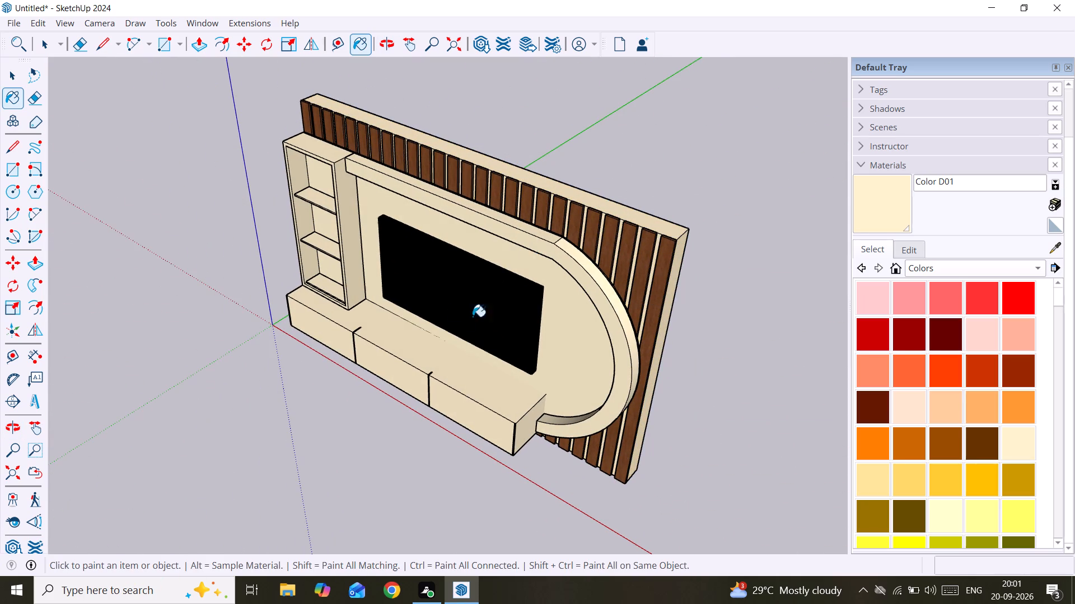
# Save the model in the Documents folder as "tv unit 20" and return to the Select tool.
pyautogui.moveTo(448, 317); pyautogui.dragTo(534, 461, button='middle')
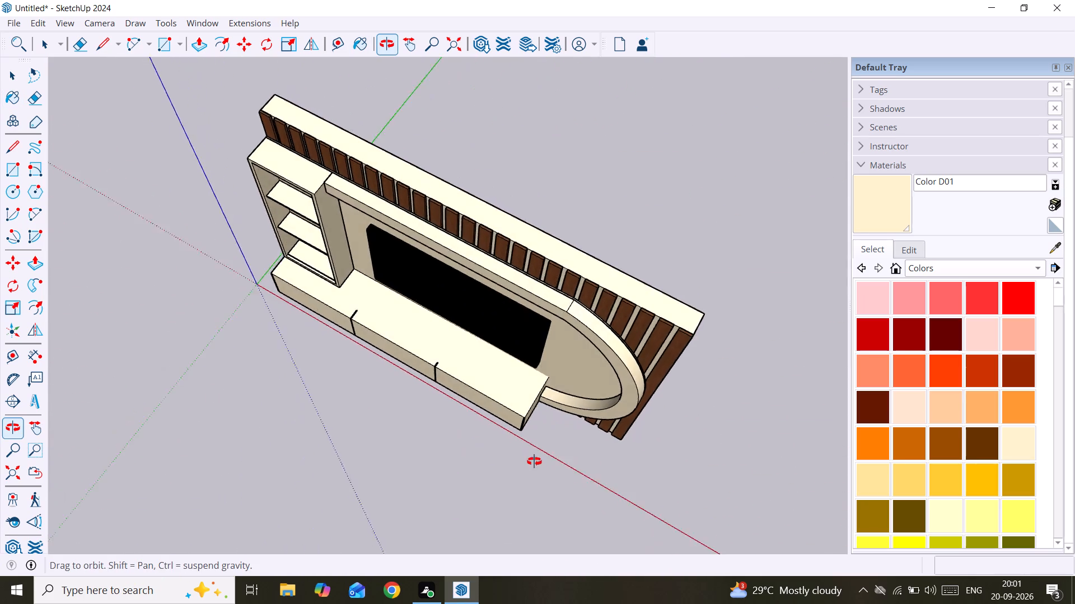
pyautogui.moveTo(534, 461); pyautogui.dragTo(653, 249, button='middle')
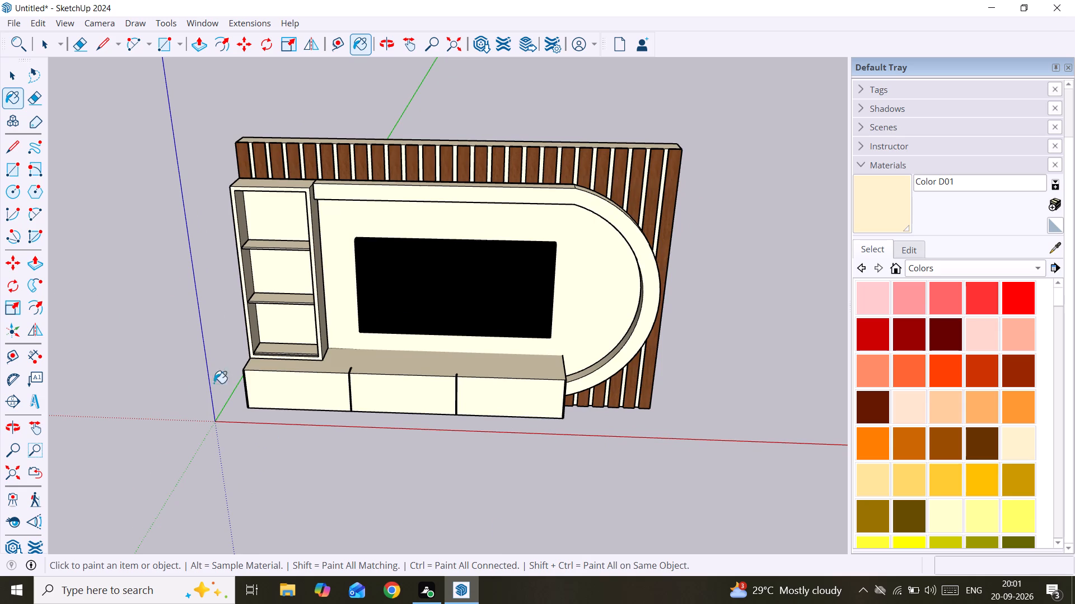
pyautogui.click(10, 18)
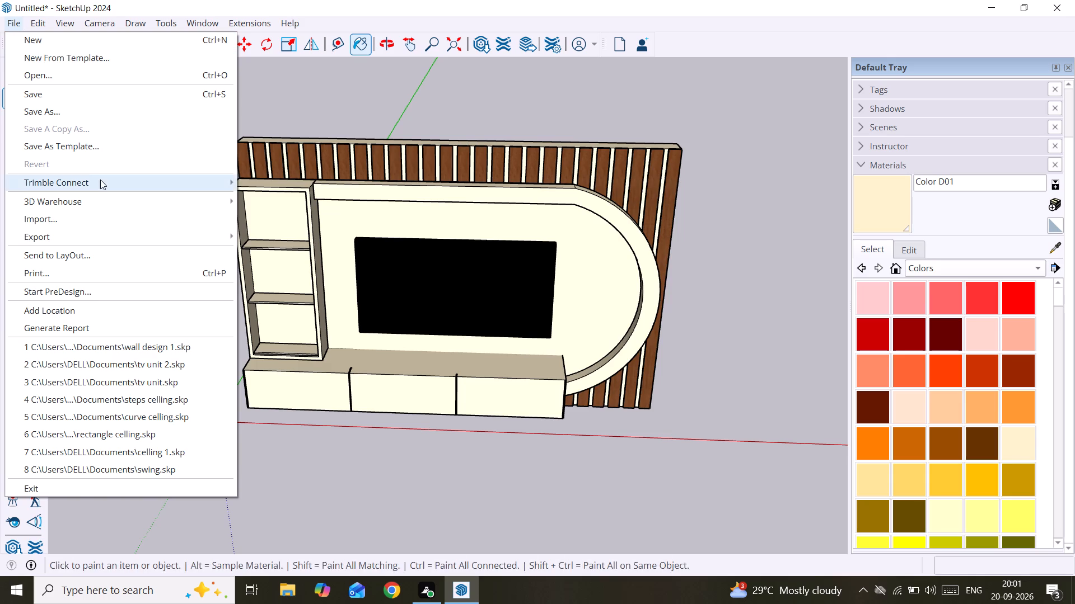
pyautogui.click(111, 94)
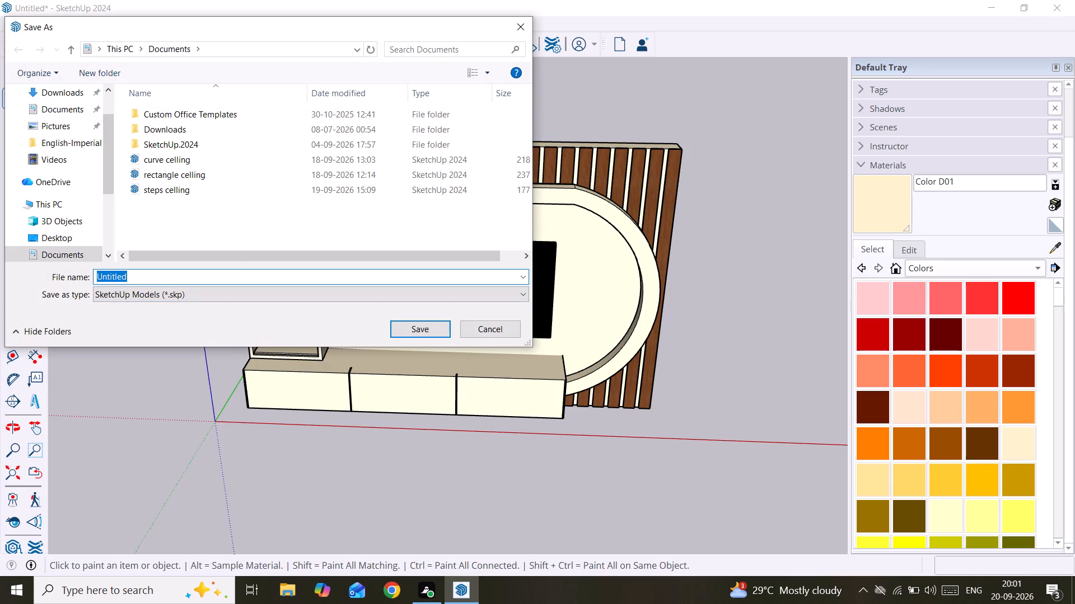
pyautogui.press('BackSpace')
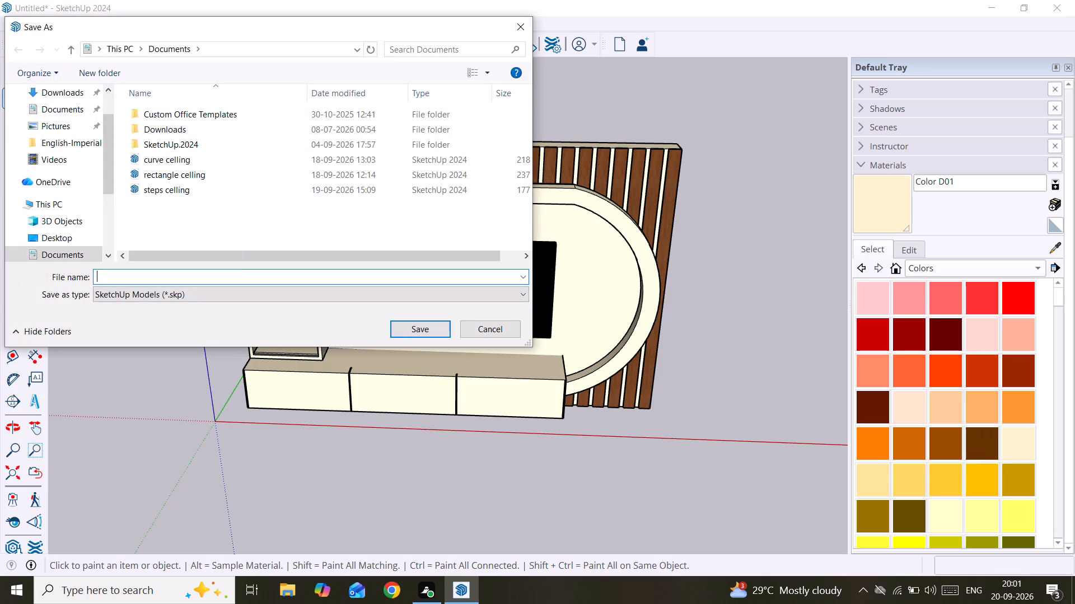
pyautogui.write('tv unit')
pyautogui.press('space')
pyautogui.write('20')
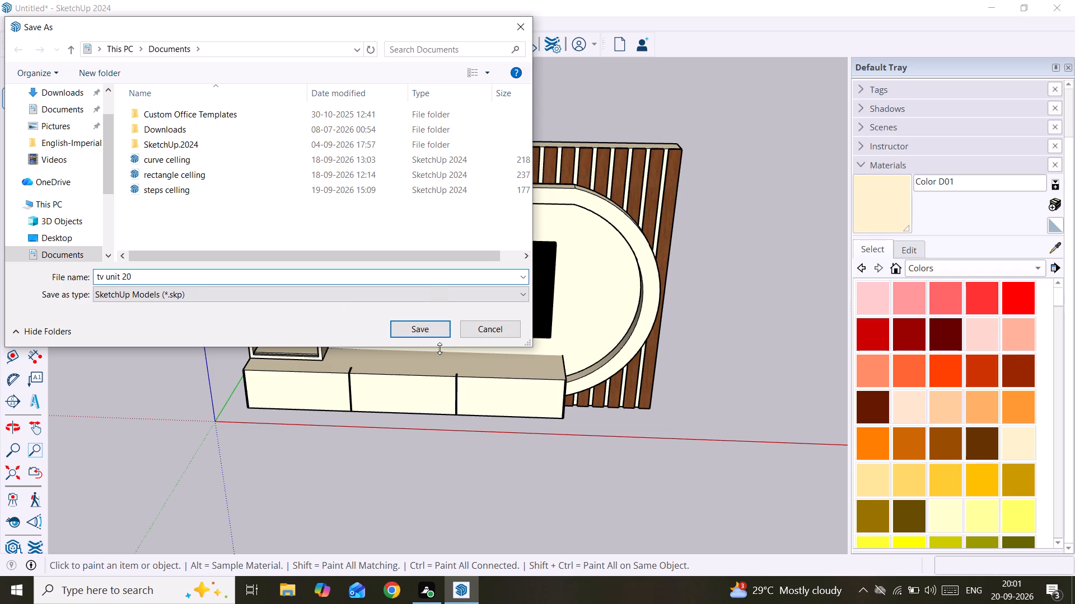
pyautogui.click(424, 334)
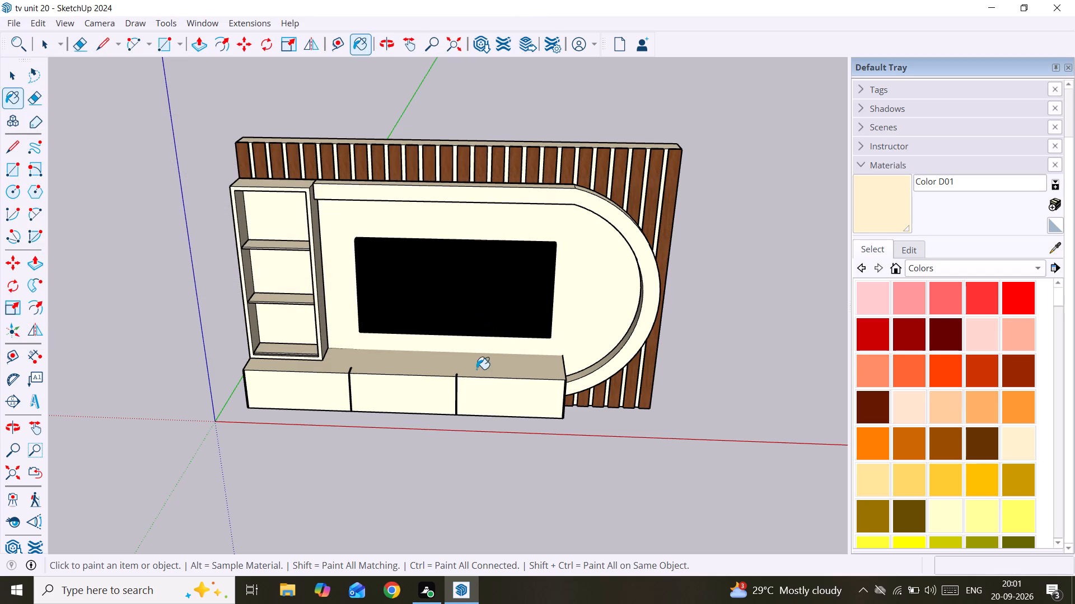
pyautogui.press('space')
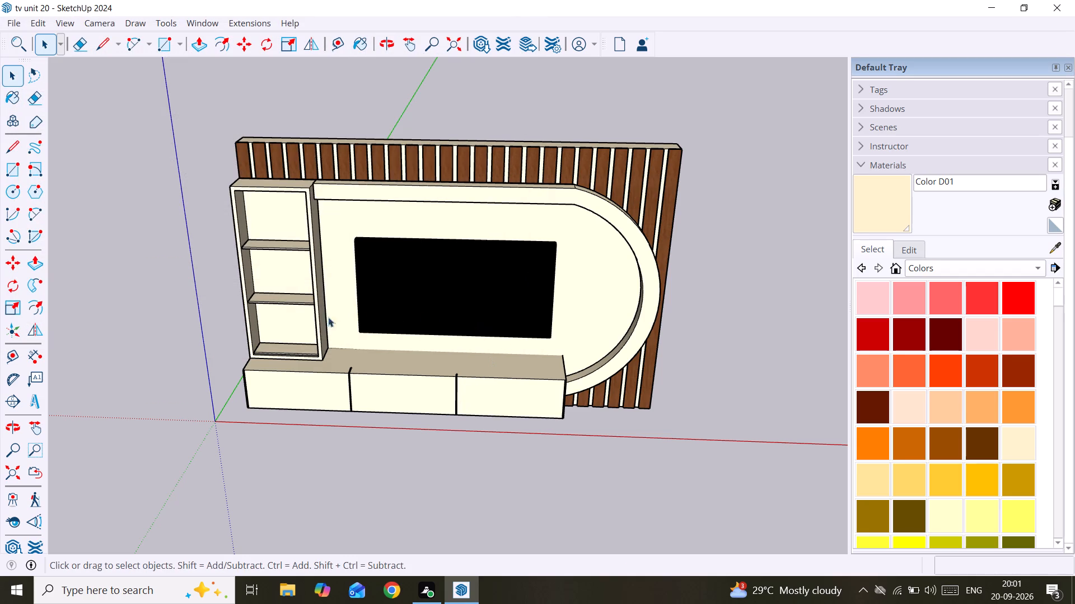
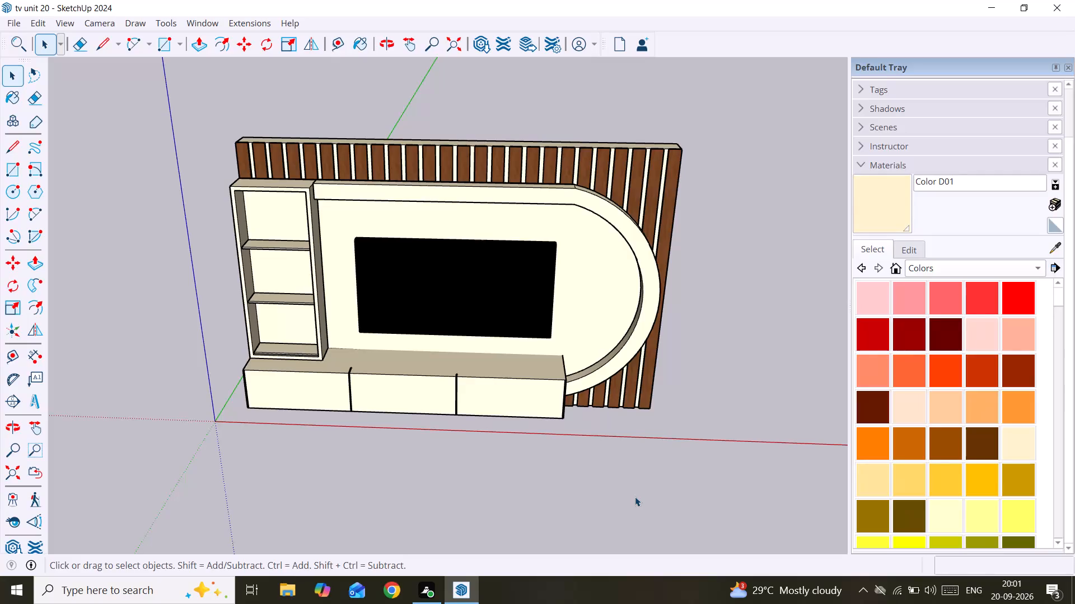
# Open the shelf block for editing and draw a line about 2 15/16" long on its opening's bottom front edge, closing the front with a face.
pyautogui.scroll(1, 465, 267)
pyautogui.moveTo(462, 378); pyautogui.dragTo(629, 372, button='middle')
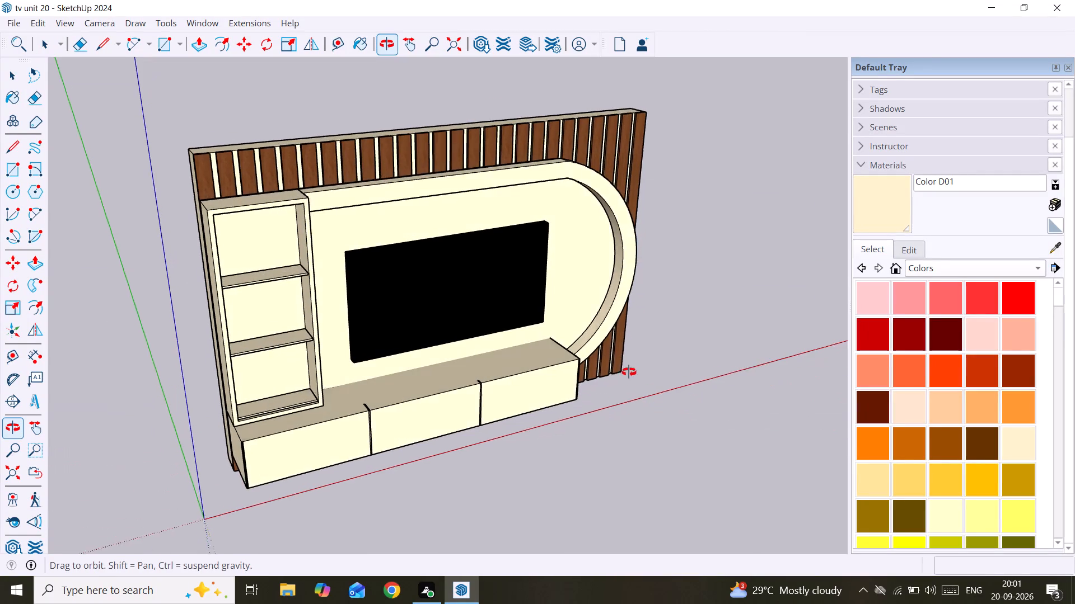
pyautogui.moveTo(629, 372); pyautogui.dragTo(573, 386, button='middle')
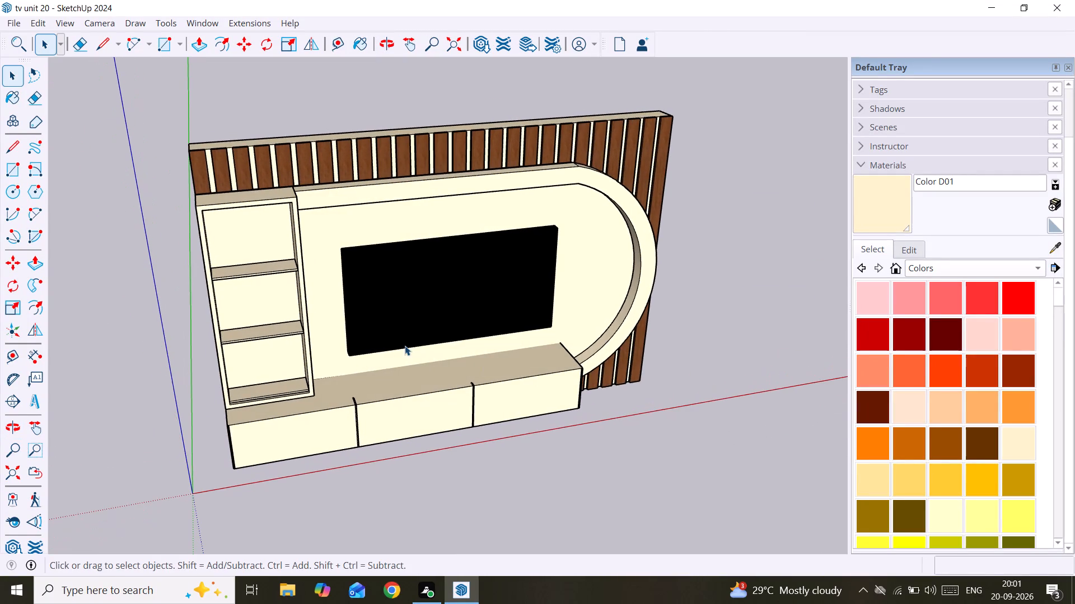
pyautogui.doubleClick(284, 389)
pyautogui.scroll(6, 284, 390)
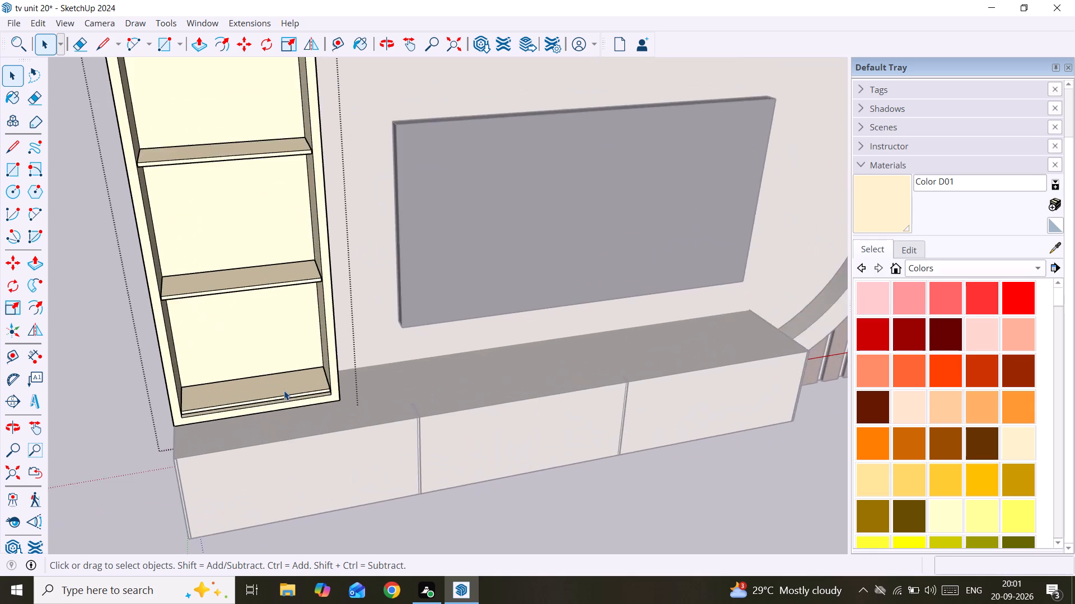
pyautogui.scroll(4, 284, 390)
pyautogui.press('l')
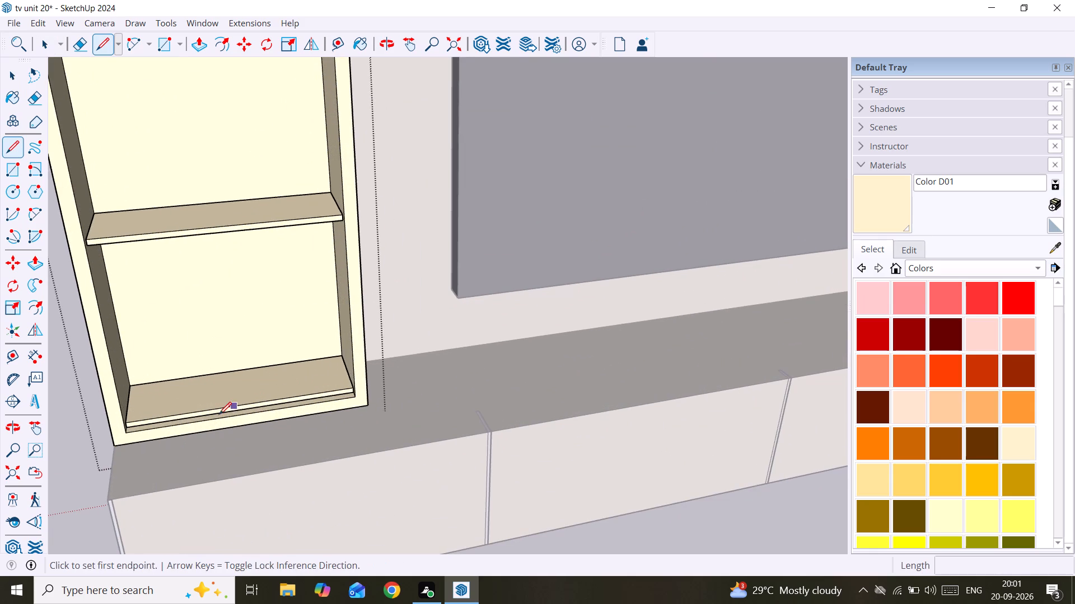
pyautogui.click(213, 421)
pyautogui.click(237, 417)
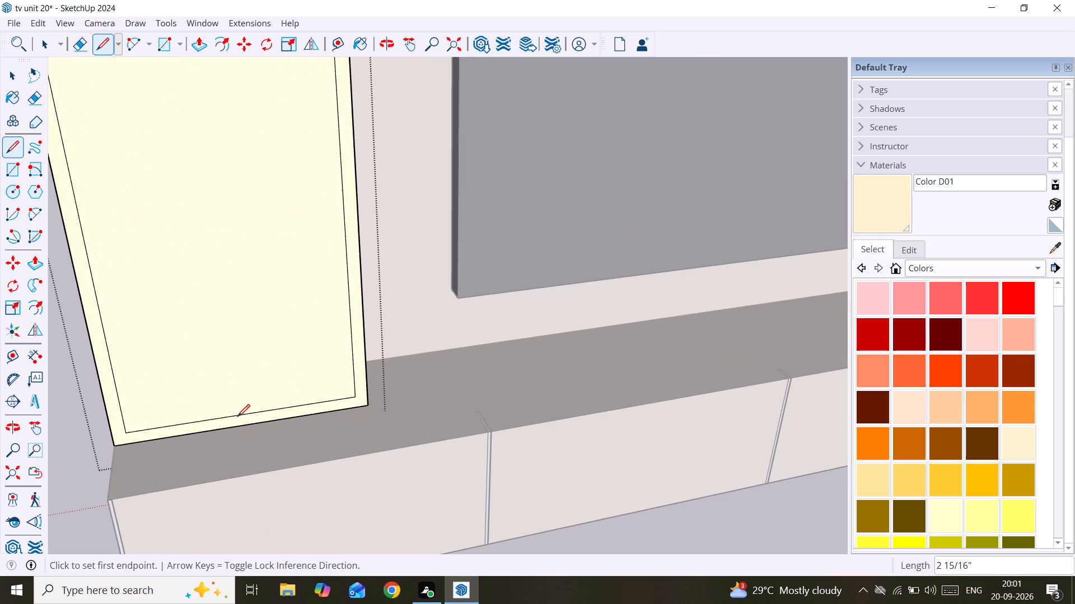
# Paint the shelf block's new front face with Translucent Glass Gray from the Glass and Mirrors materials and exit the group.
pyautogui.scroll(-9, 237, 417)
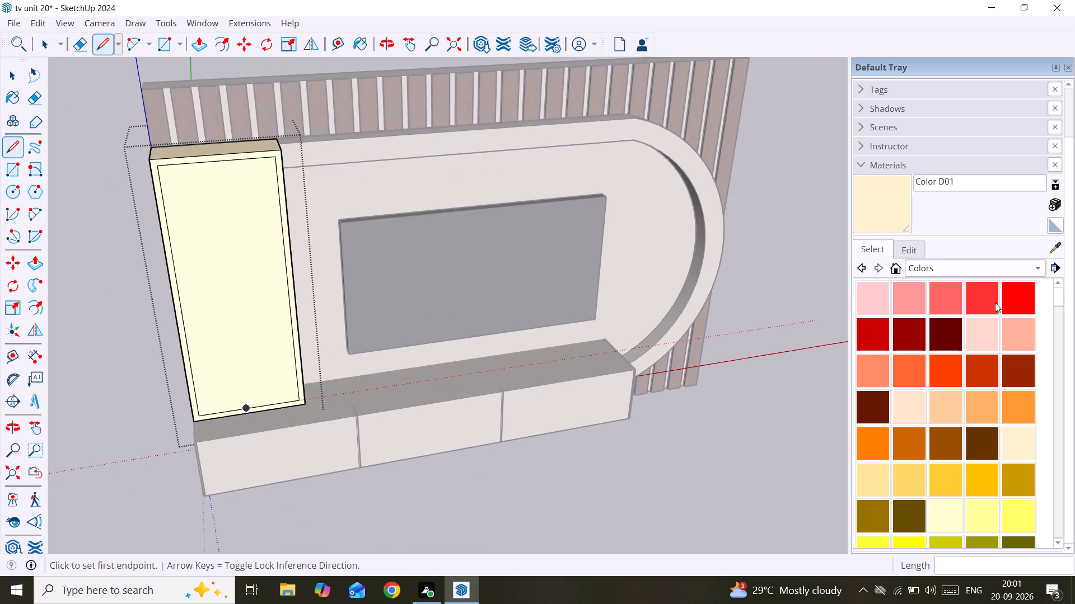
pyautogui.click(1020, 273)
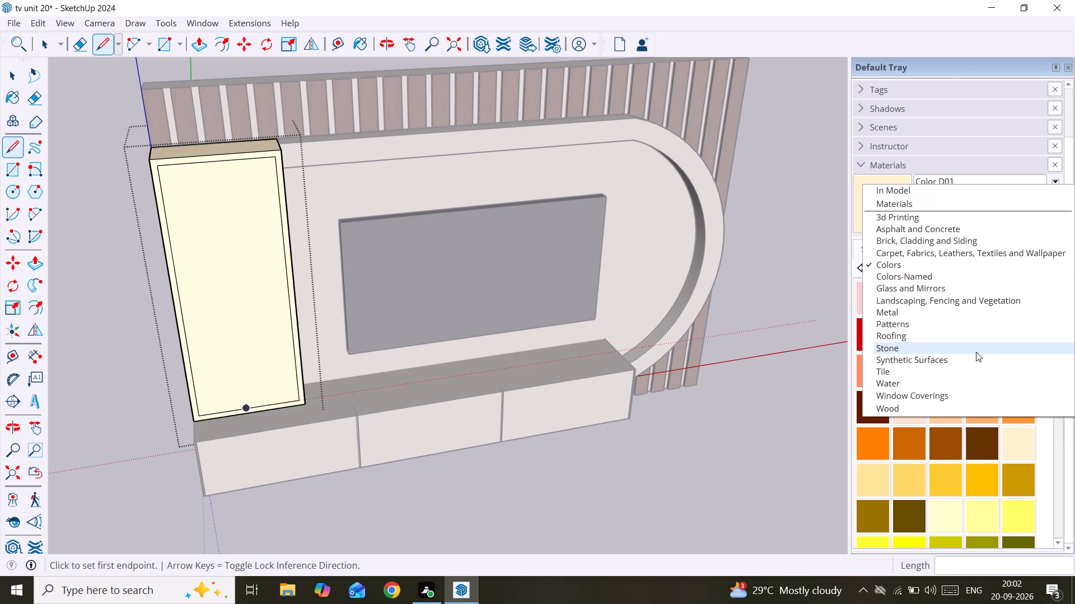
pyautogui.click(987, 293)
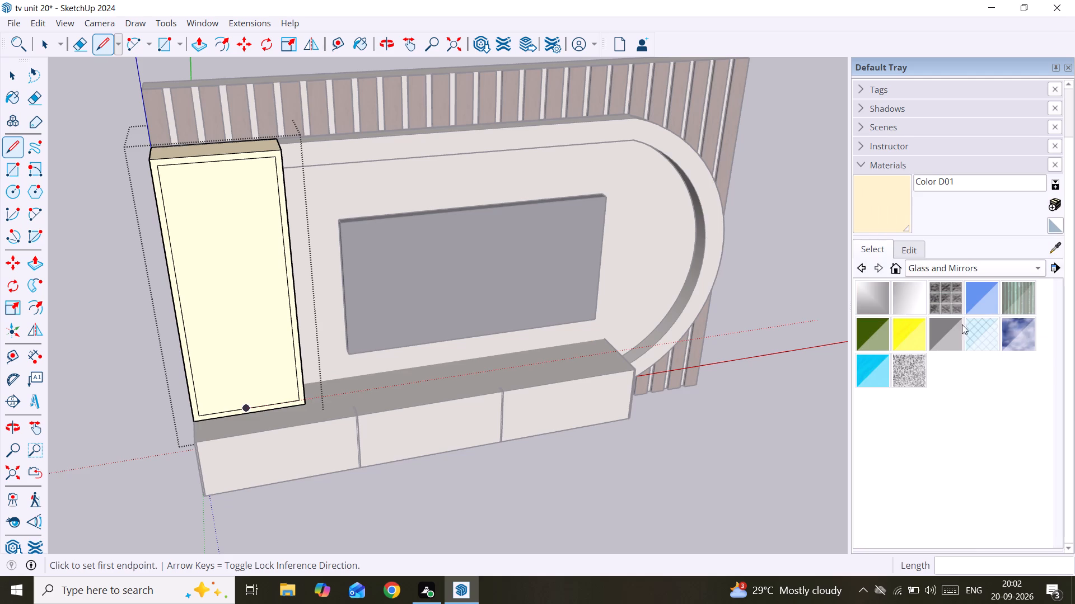
pyautogui.click(951, 332)
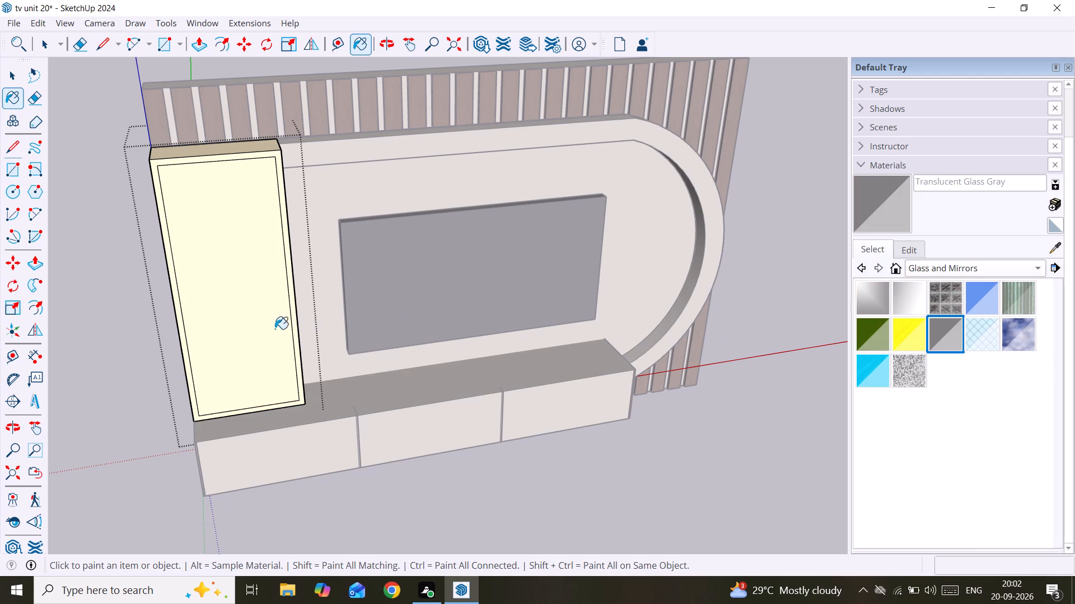
pyautogui.click(269, 327)
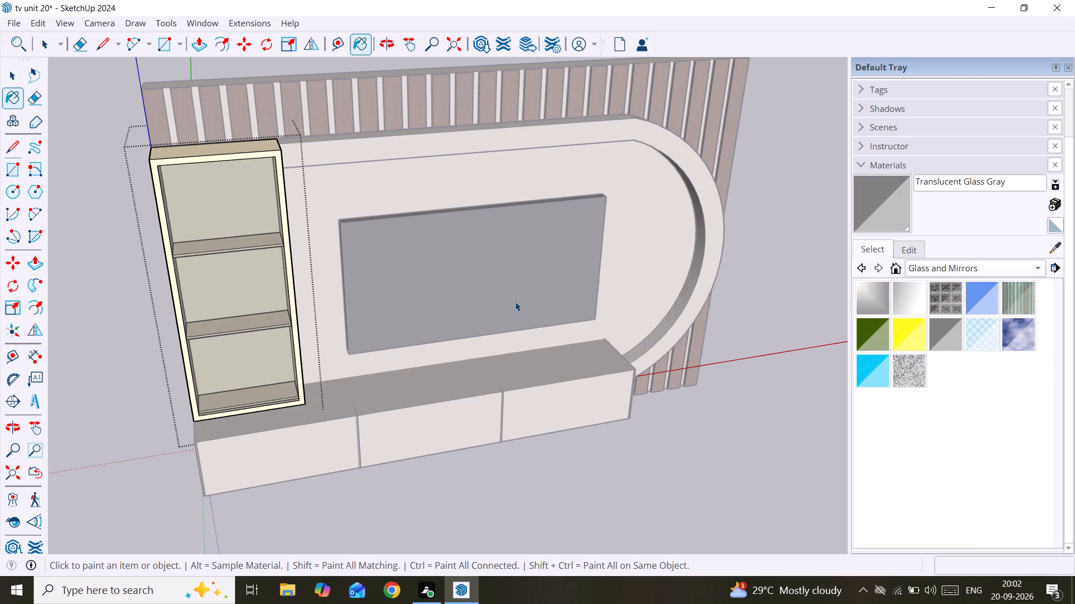
pyautogui.press('space')
pyautogui.click(669, 344)
# Examine the finished TV unit from the front, the side, above and underneath.
pyautogui.scroll(-4, 669, 343)
pyautogui.moveTo(641, 290); pyautogui.dragTo(553, 147, button='middle')
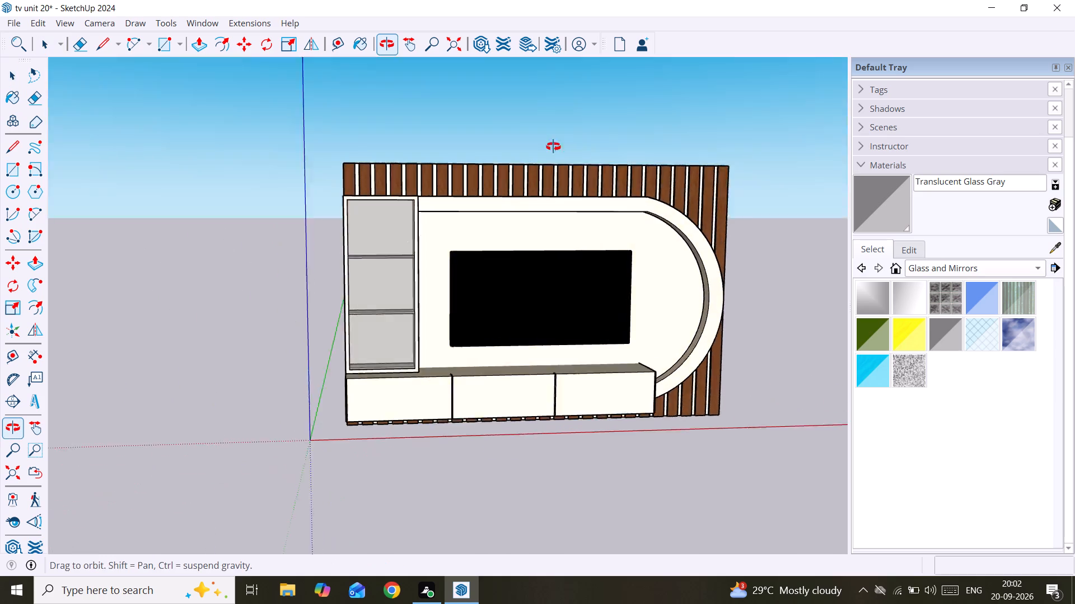
pyautogui.moveTo(553, 147); pyautogui.dragTo(580, 283, button='middle')
pyautogui.scroll(1, 580, 283)
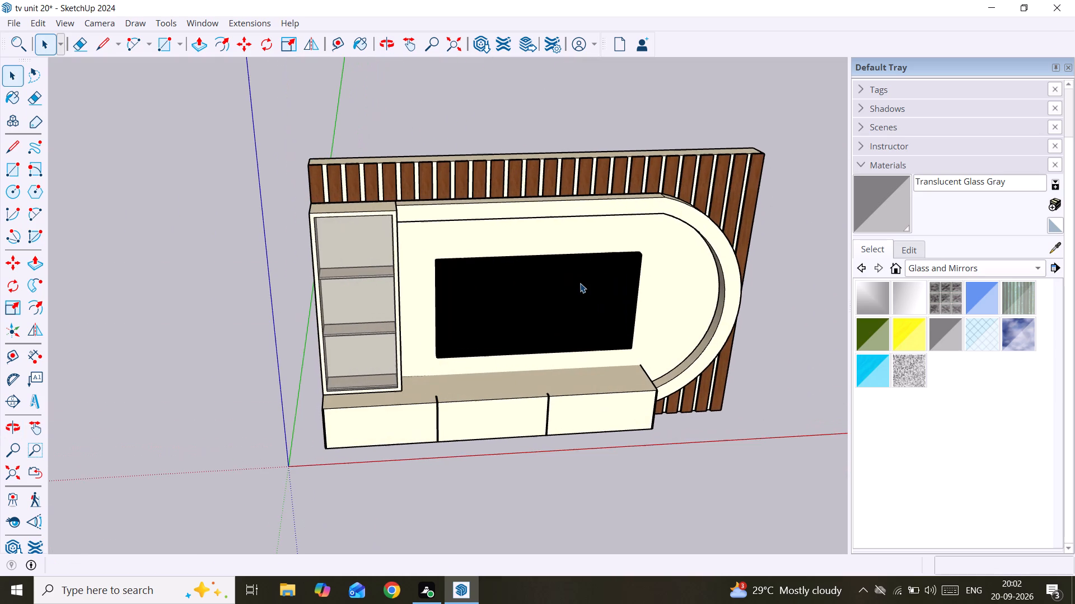
pyautogui.scroll(3, 581, 283)
pyautogui.moveTo(581, 282); pyautogui.dragTo(256, 340, button='middle')
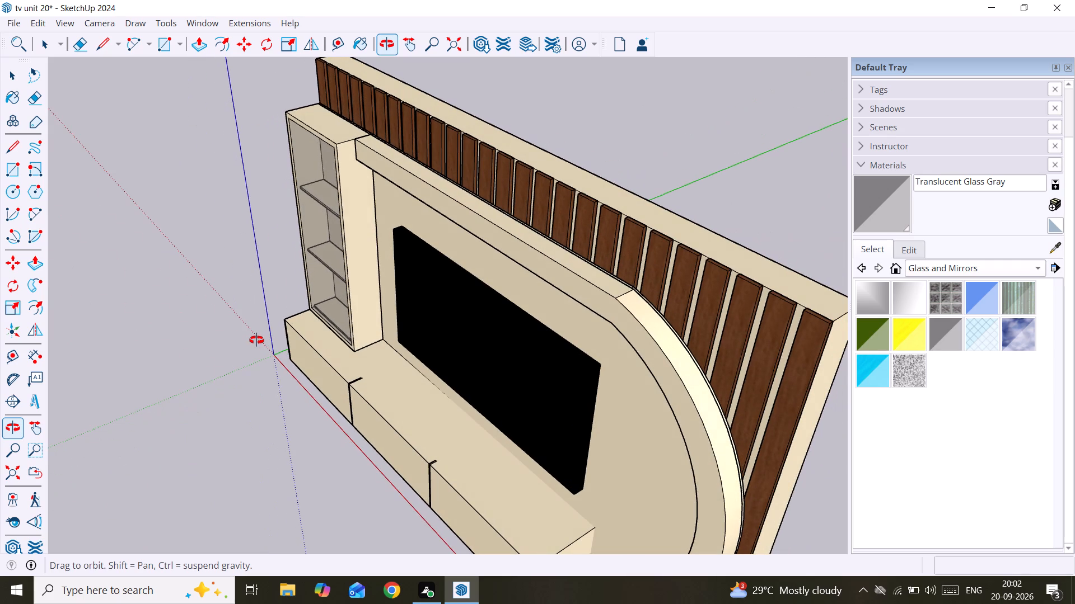
pyautogui.moveTo(256, 340); pyautogui.dragTo(652, 323, button='middle')
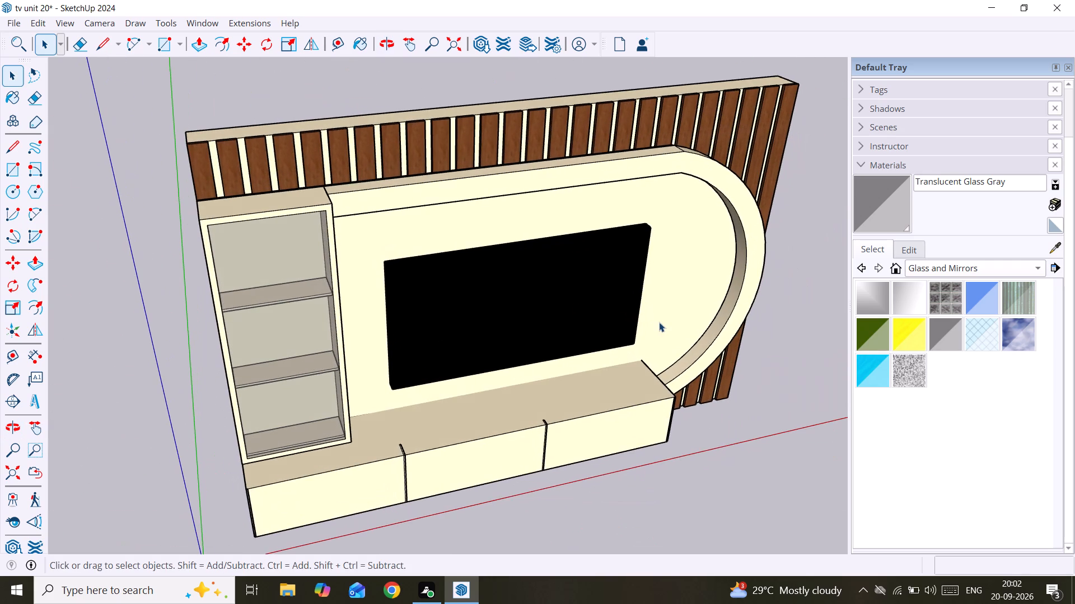
pyautogui.moveTo(761, 330); pyautogui.dragTo(634, 78, button='middle')
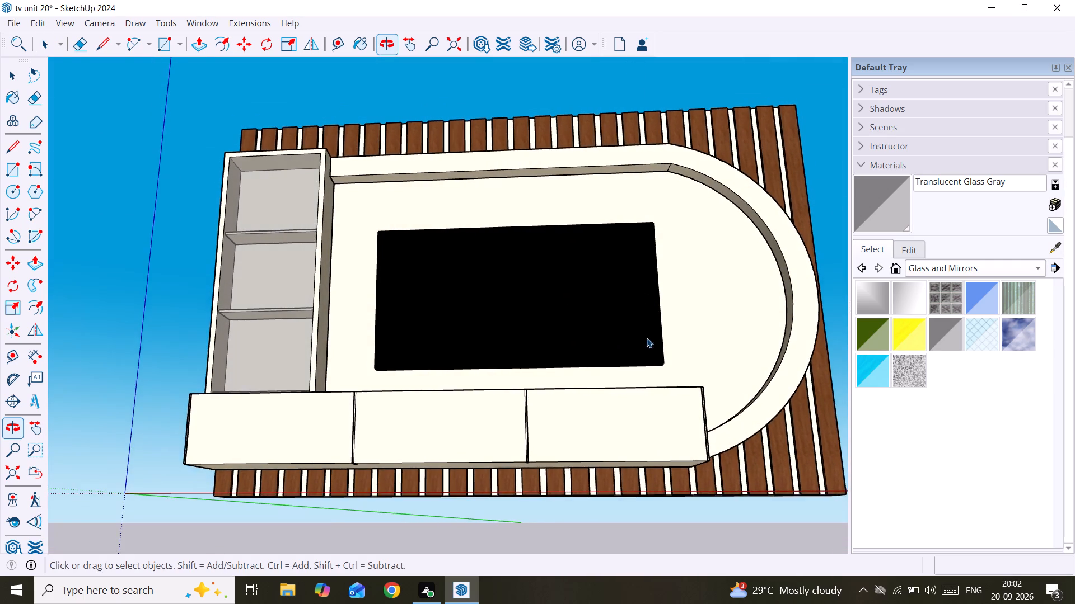
pyautogui.scroll(3, 646, 433)
pyautogui.moveTo(543, 455); pyautogui.dragTo(537, 128, button='middle')
pyautogui.scroll(1, 536, 219)
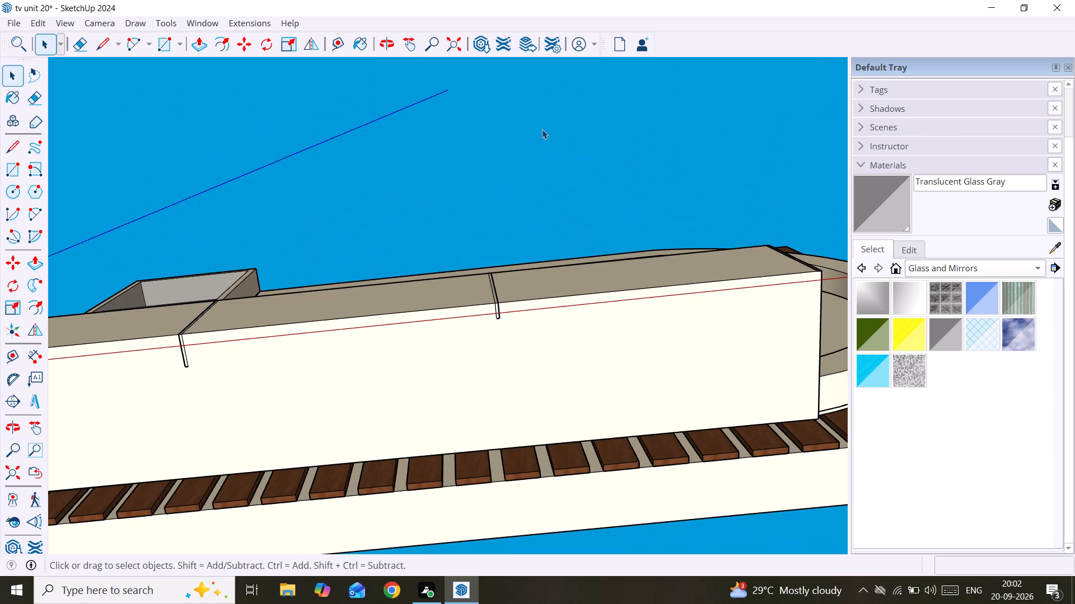
pyautogui.scroll(-9, 543, 131)
pyautogui.scroll(-5, 599, 177)
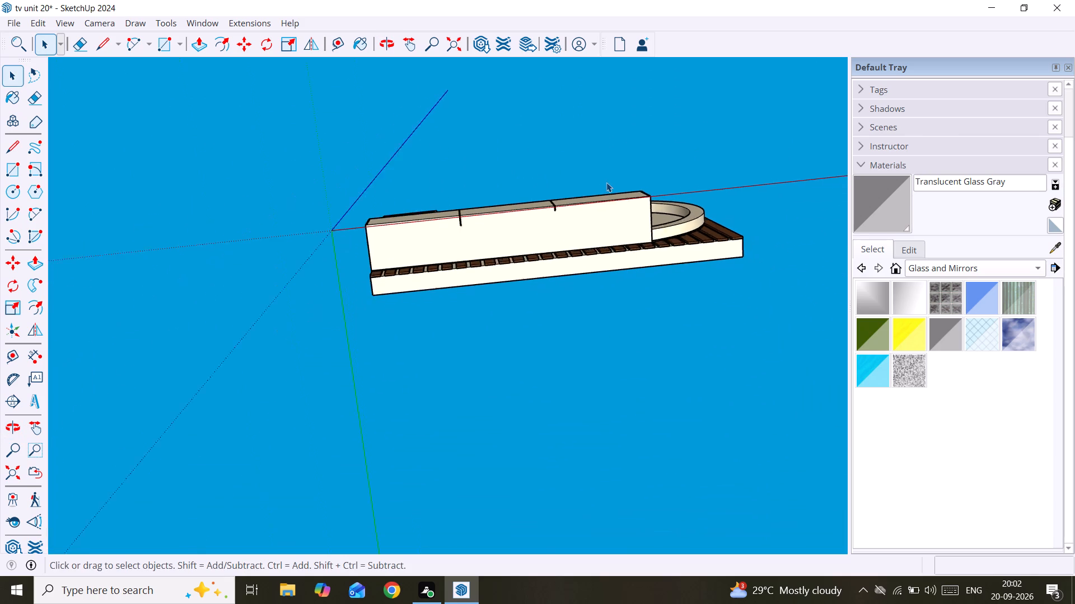
pyautogui.scroll(-2, 606, 182)
pyautogui.moveTo(611, 186); pyautogui.dragTo(660, 524, button='middle')
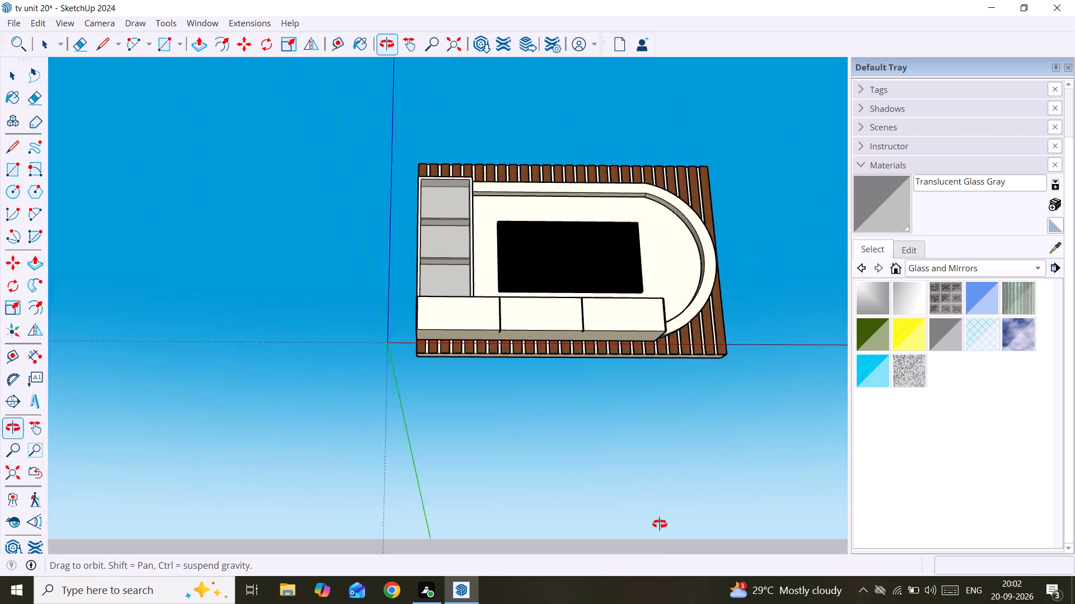
pyautogui.moveTo(660, 524); pyautogui.dragTo(658, 522, button='middle')
pyautogui.scroll(-3, 658, 521)
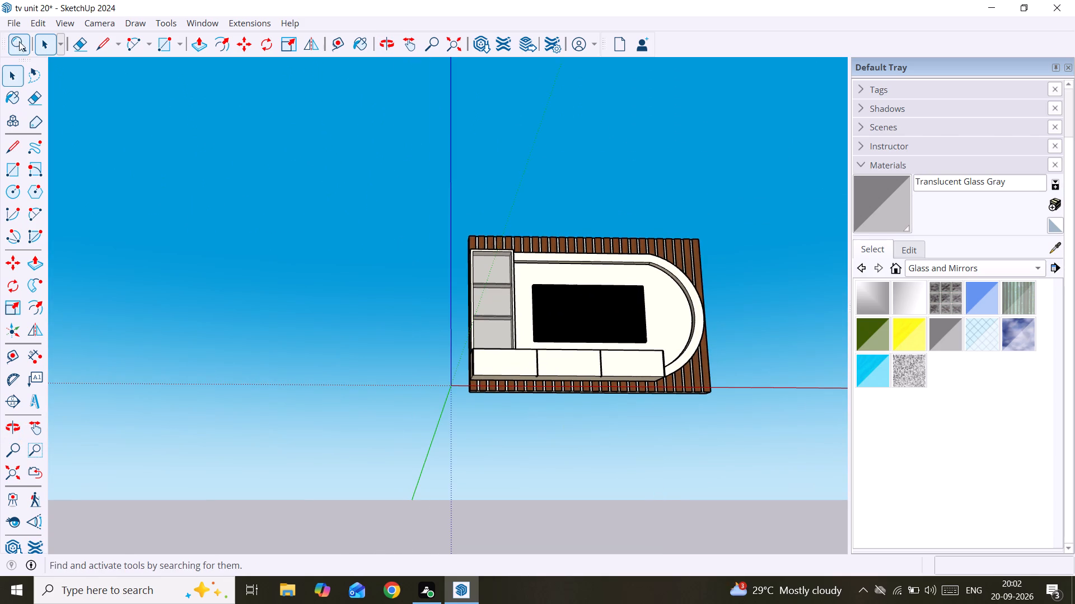
# Print the current view with Microsoft Print to PDF, saving it in the Documents folder as "tv unit 20".
pyautogui.click(17, 22)
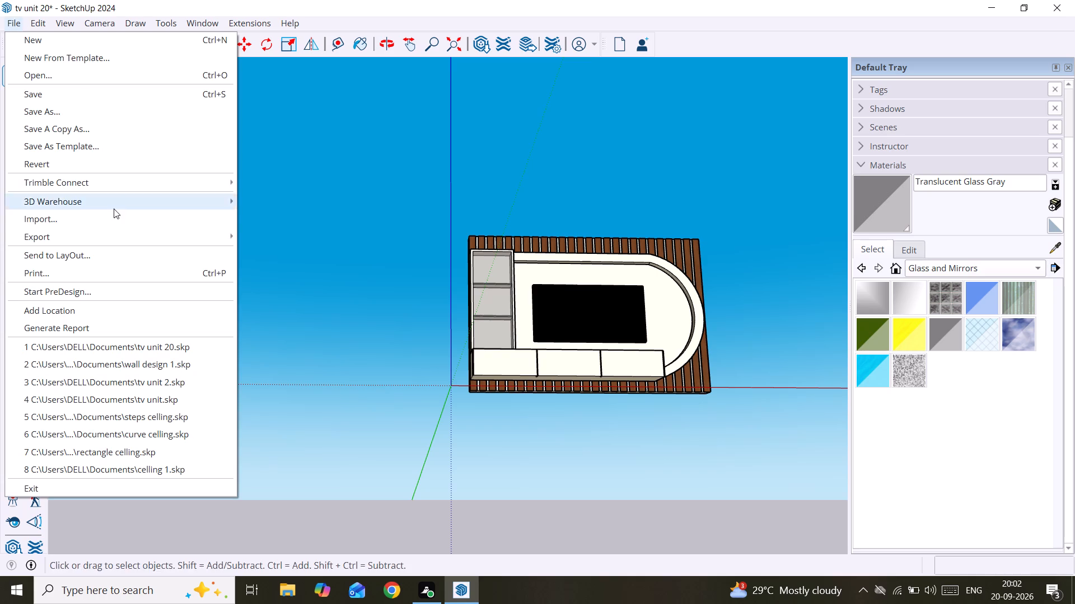
pyautogui.click(132, 274)
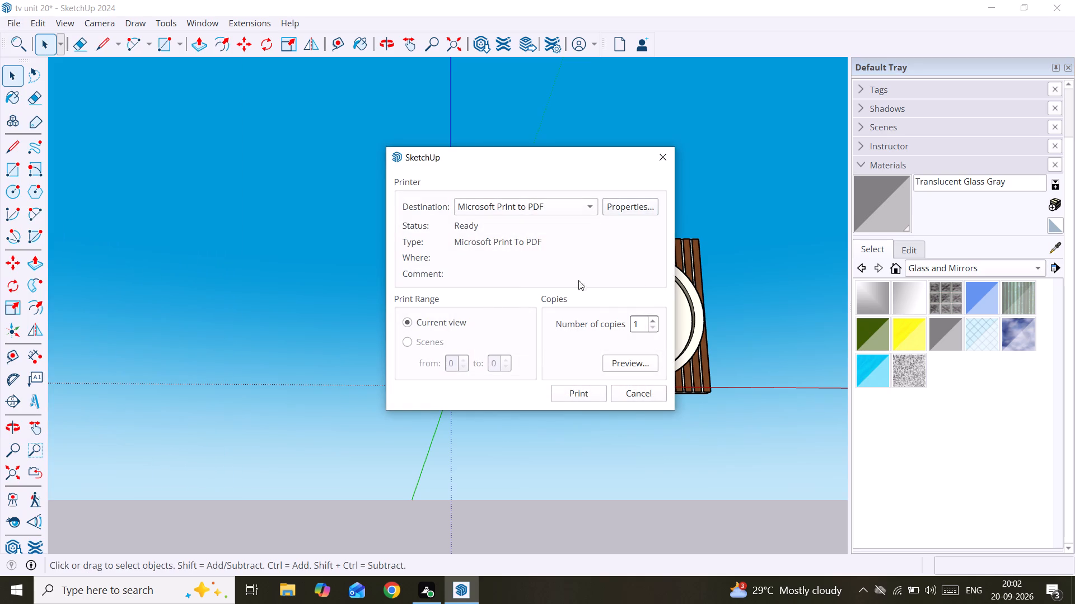
pyautogui.click(579, 395)
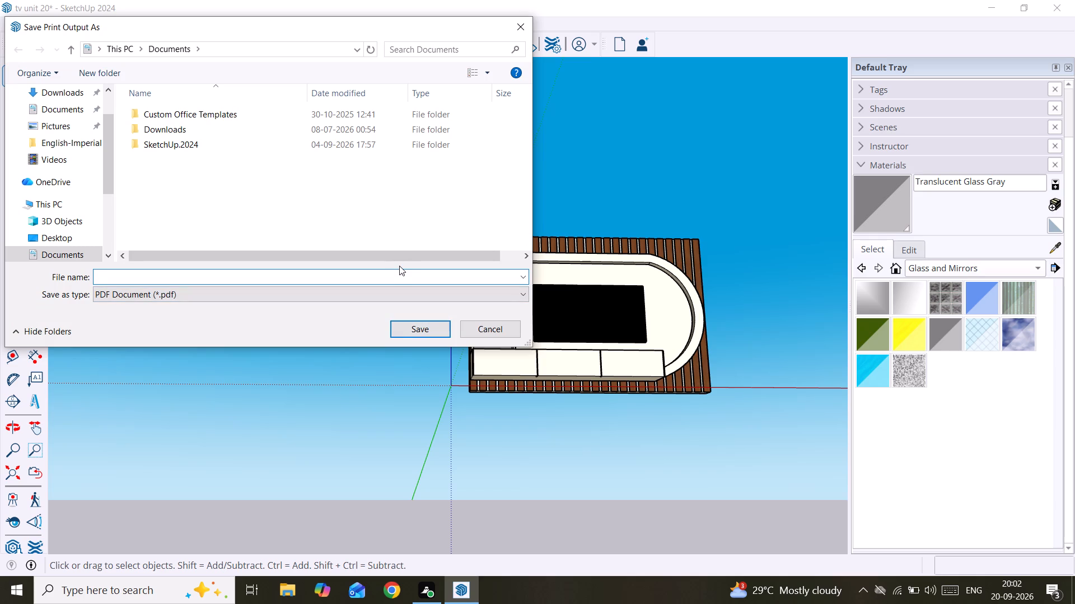
pyautogui.write('tv')
pyautogui.press('space')
pyautogui.write('unit 20')
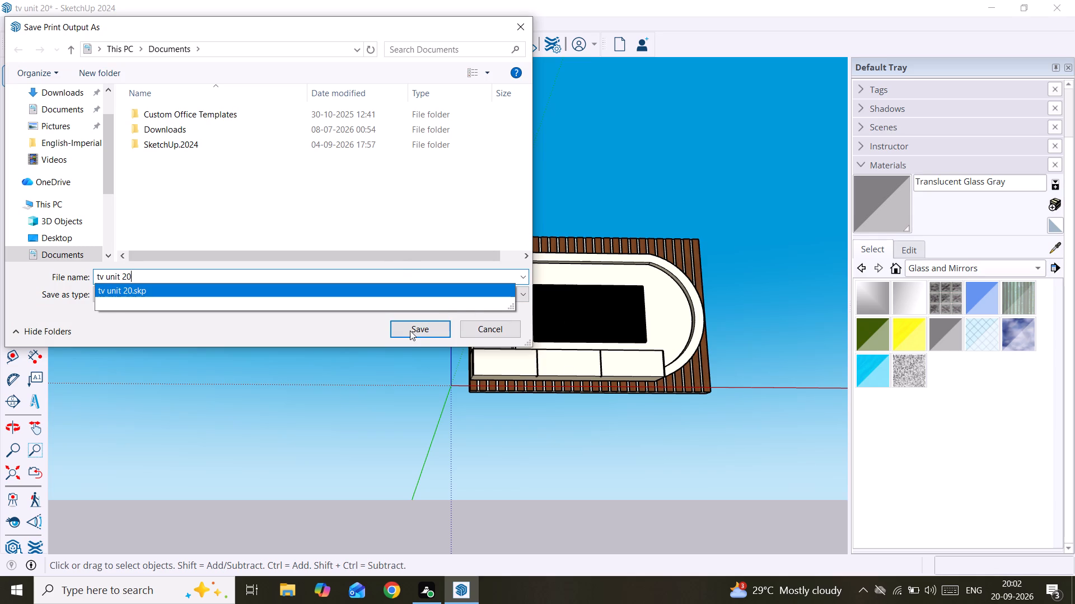
pyautogui.click(409, 331)
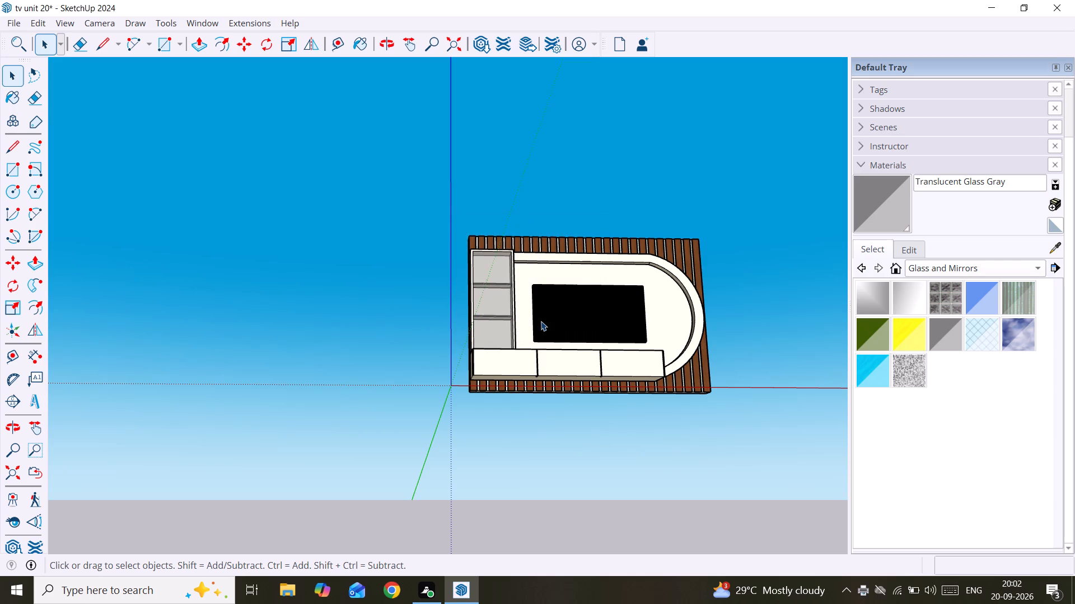
# Close the "tv unit 20" model and exit SketchUp.
pyautogui.click(1065, 4)
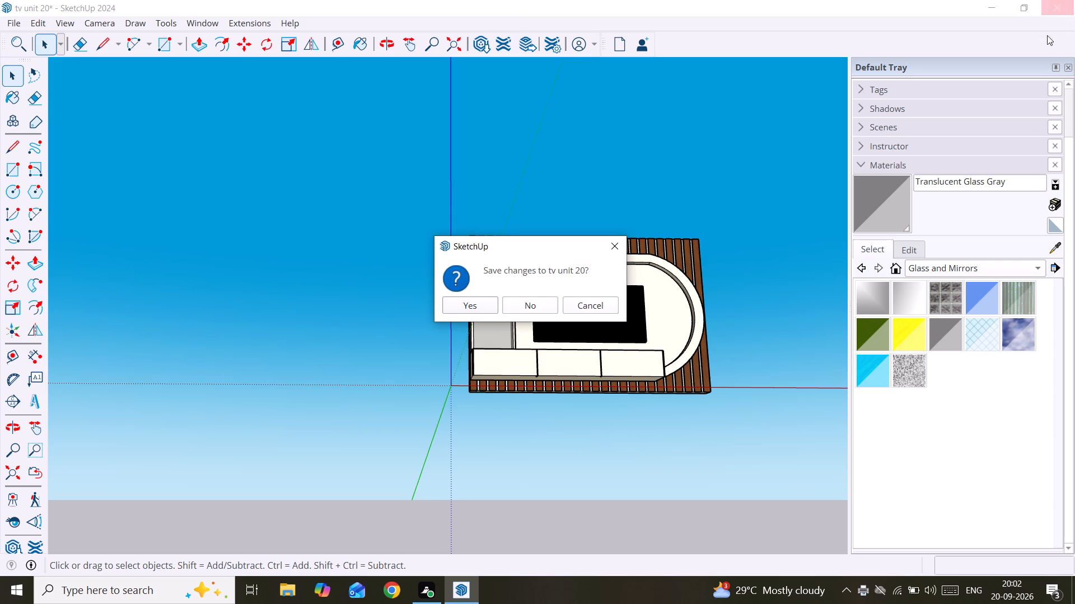
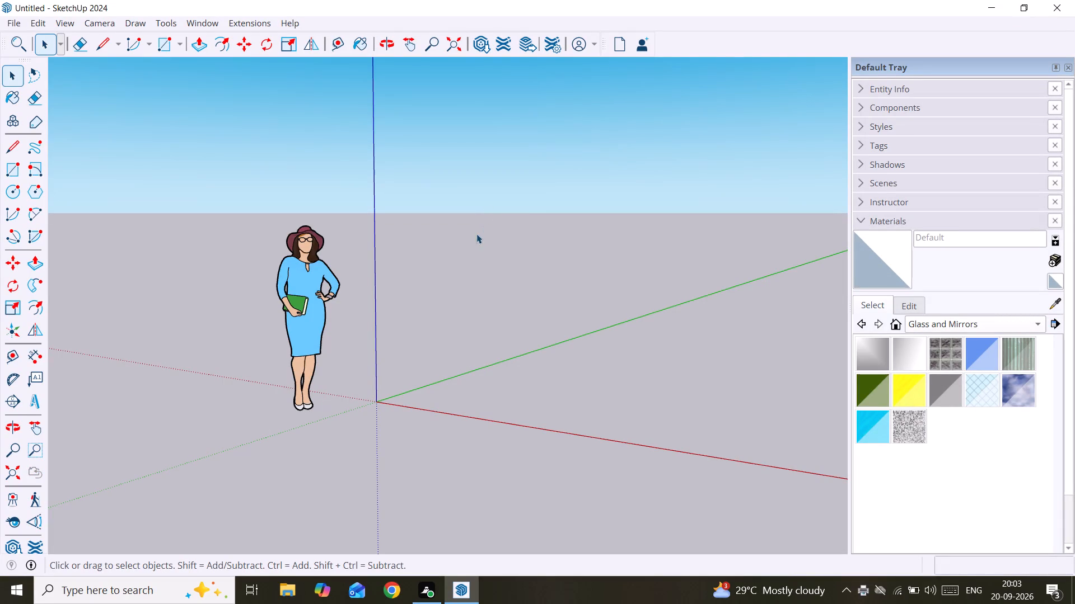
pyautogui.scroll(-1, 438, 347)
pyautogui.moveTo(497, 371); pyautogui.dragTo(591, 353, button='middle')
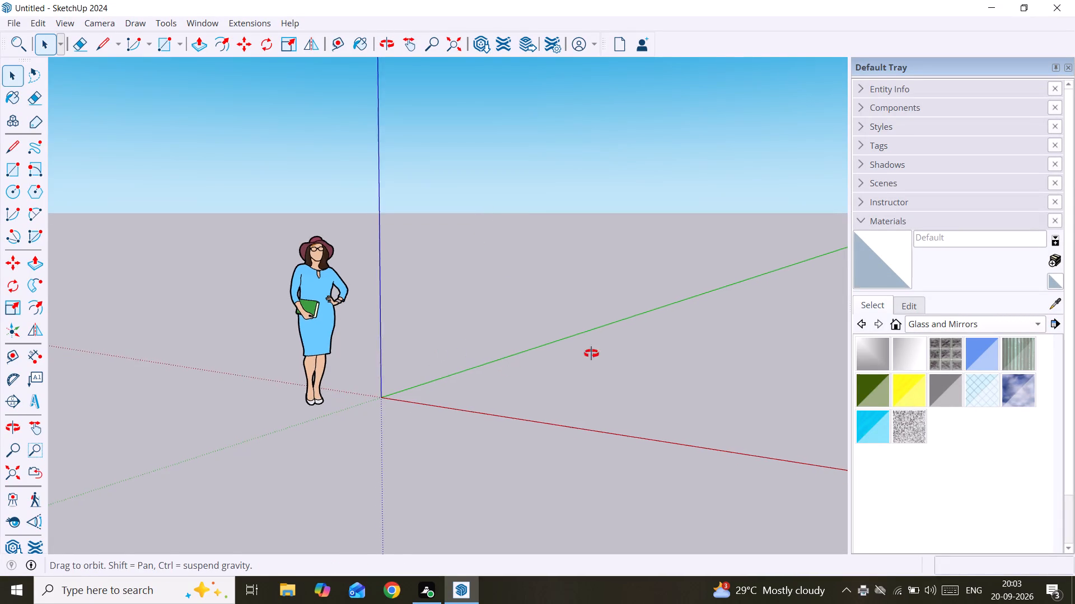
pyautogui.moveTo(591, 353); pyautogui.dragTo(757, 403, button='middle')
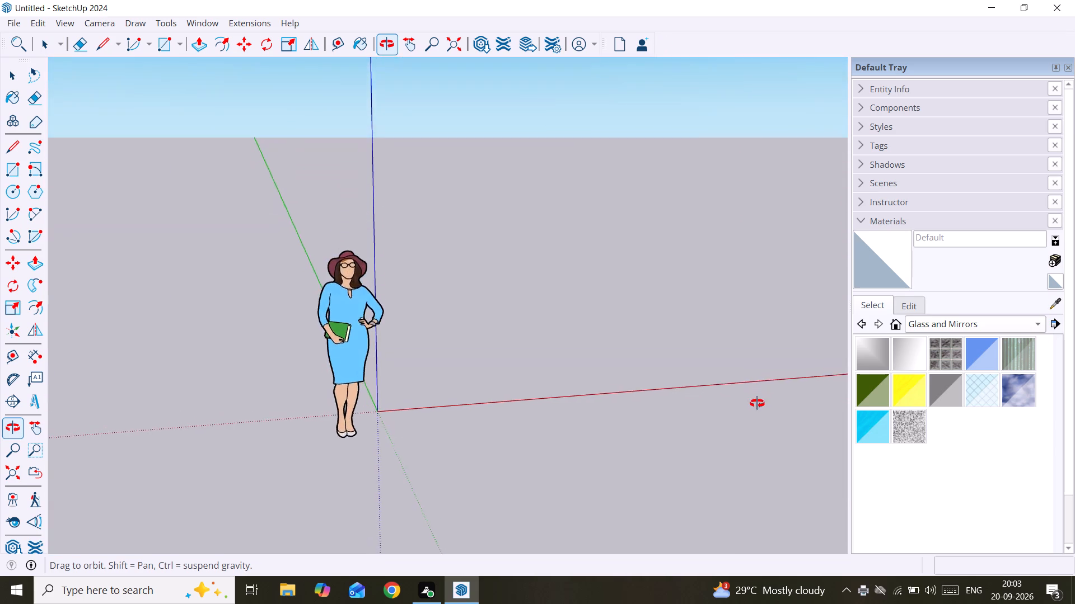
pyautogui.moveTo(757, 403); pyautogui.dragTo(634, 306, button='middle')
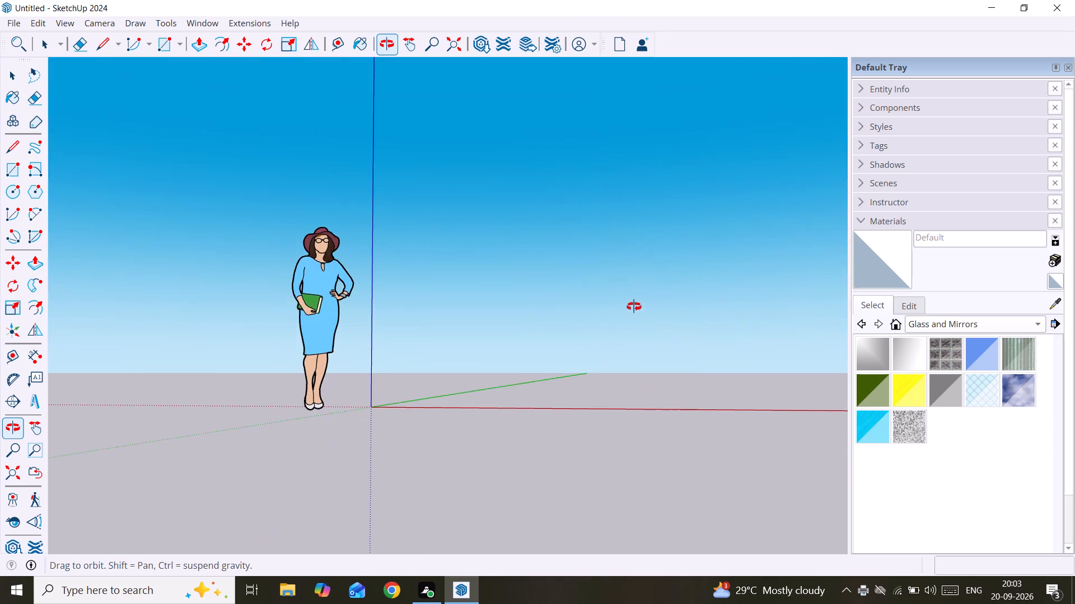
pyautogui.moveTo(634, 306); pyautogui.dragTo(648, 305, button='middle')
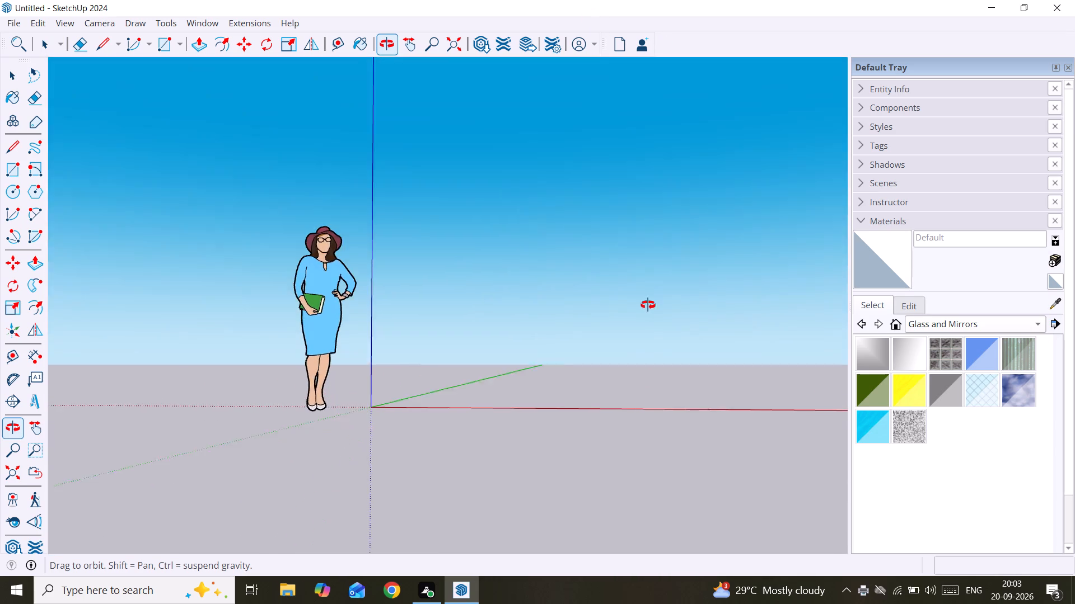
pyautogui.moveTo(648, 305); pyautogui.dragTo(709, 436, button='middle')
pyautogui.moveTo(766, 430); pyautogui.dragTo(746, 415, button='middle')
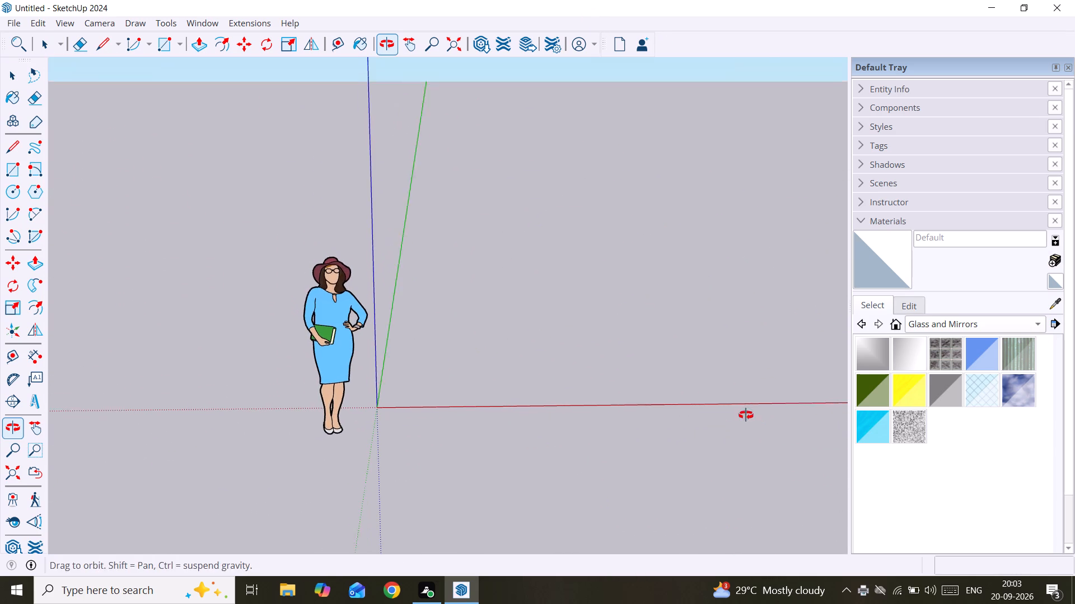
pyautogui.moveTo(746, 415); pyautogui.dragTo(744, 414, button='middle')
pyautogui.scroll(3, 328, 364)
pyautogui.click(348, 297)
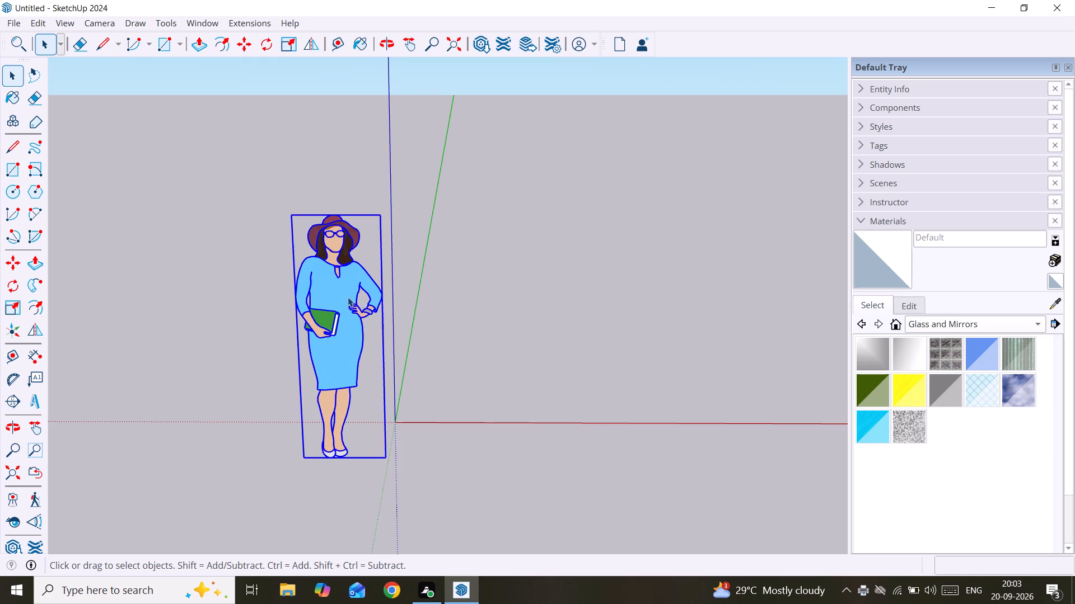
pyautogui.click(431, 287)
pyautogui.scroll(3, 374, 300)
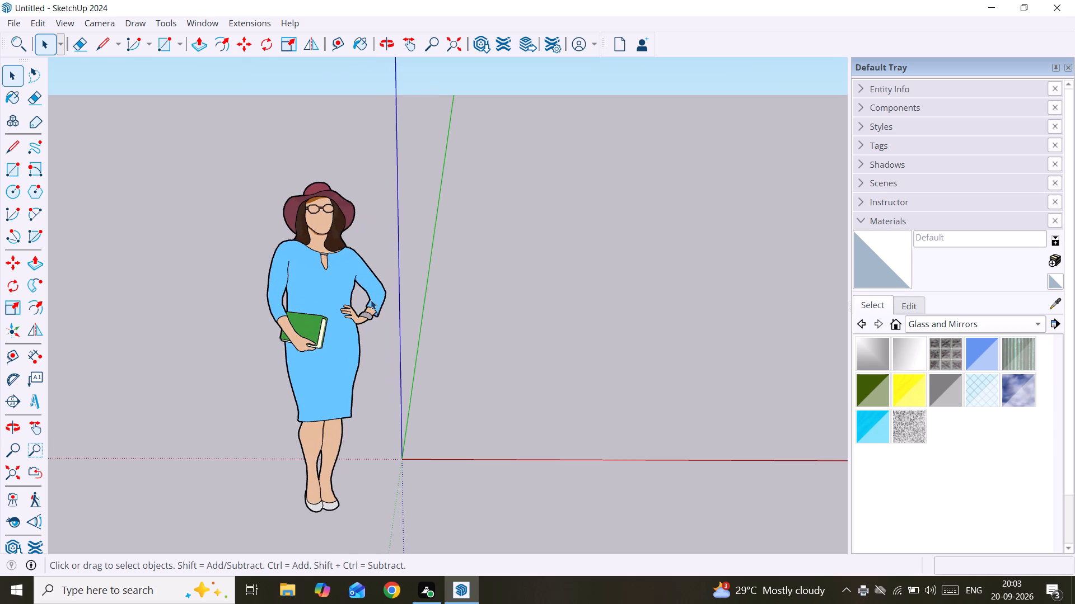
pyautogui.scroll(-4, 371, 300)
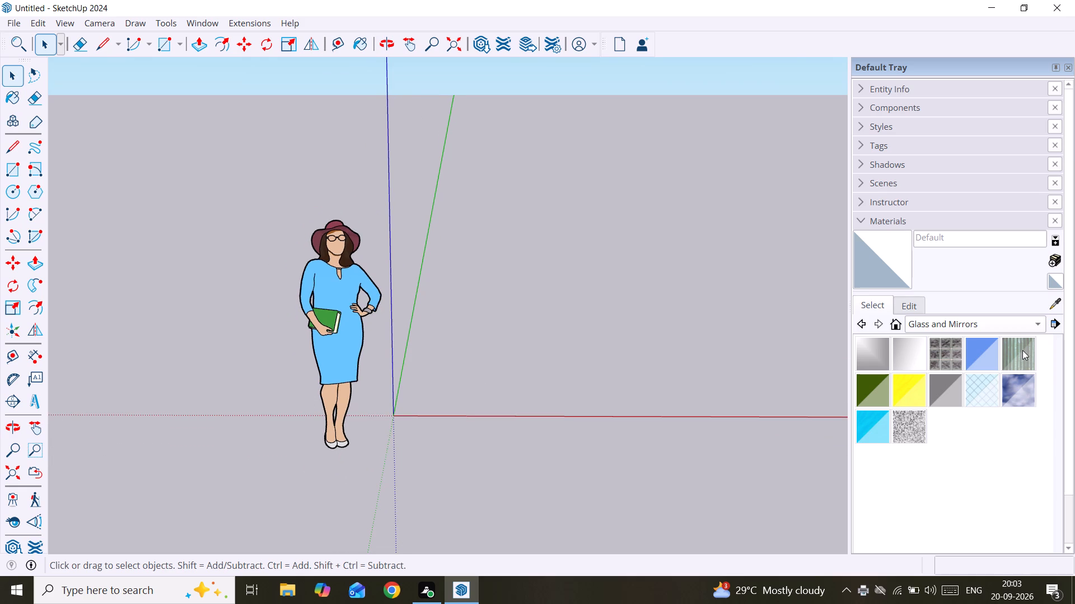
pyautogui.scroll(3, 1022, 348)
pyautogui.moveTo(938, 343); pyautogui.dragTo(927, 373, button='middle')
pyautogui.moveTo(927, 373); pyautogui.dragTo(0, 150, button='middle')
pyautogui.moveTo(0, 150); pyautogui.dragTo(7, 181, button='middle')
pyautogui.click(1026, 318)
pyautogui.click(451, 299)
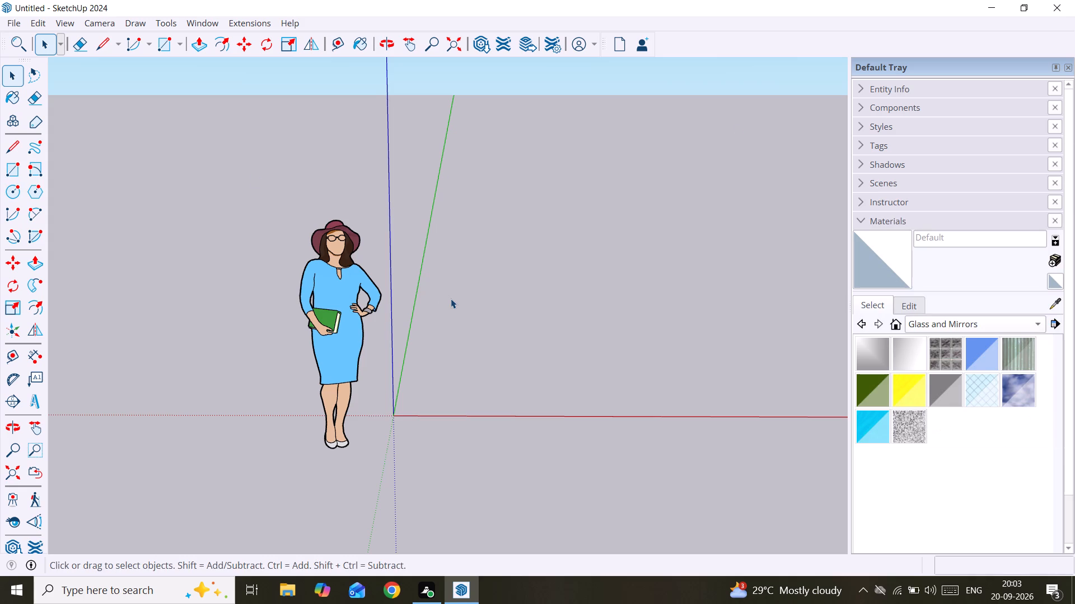
# Draw an upright rectangle beside the scale figure, about 3' 7" wide and 4' 4" high, facing the green axis.
pyautogui.press('r')
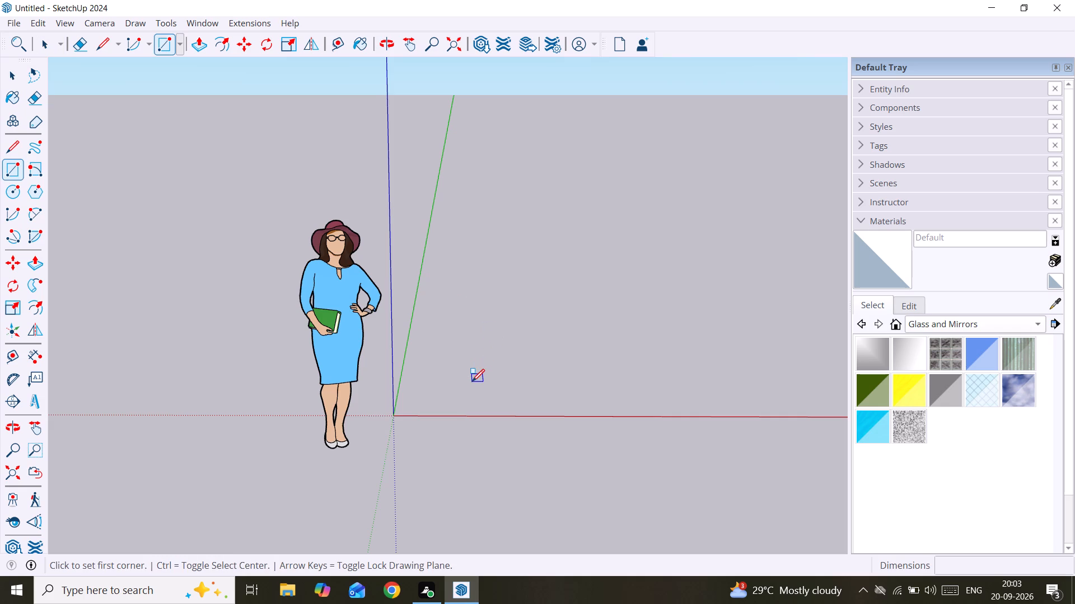
pyautogui.press('Up')
pyautogui.press('Left')
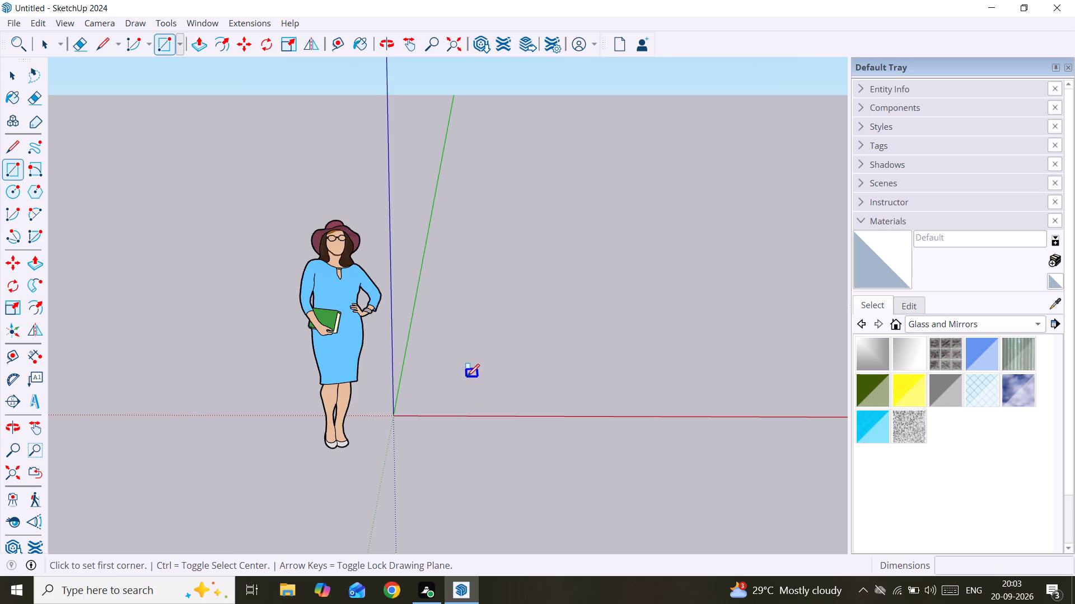
pyautogui.click(467, 376)
pyautogui.click(587, 242)
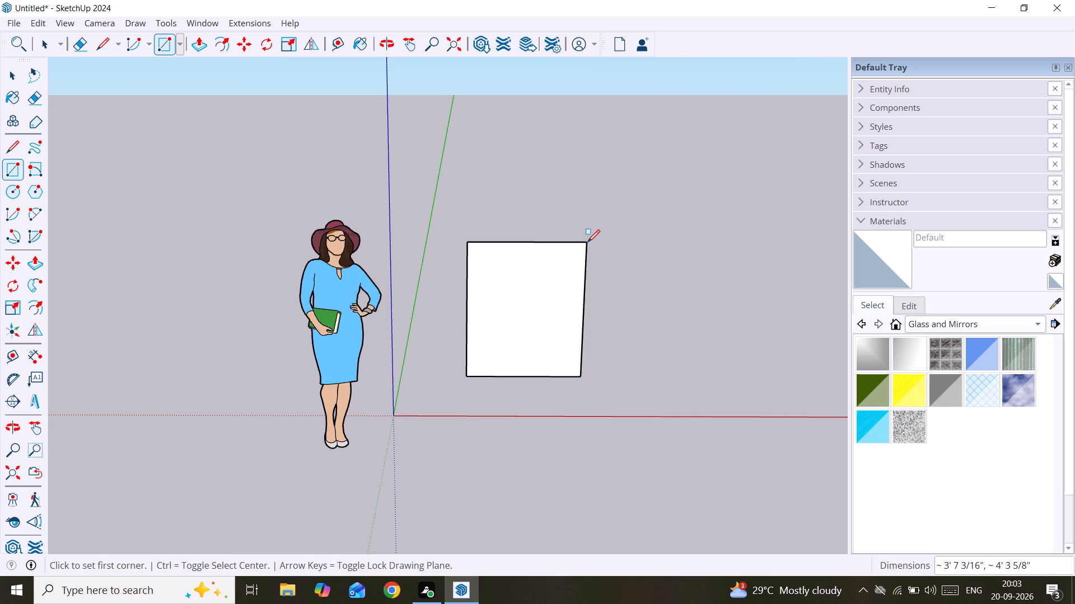
pyautogui.press('space')
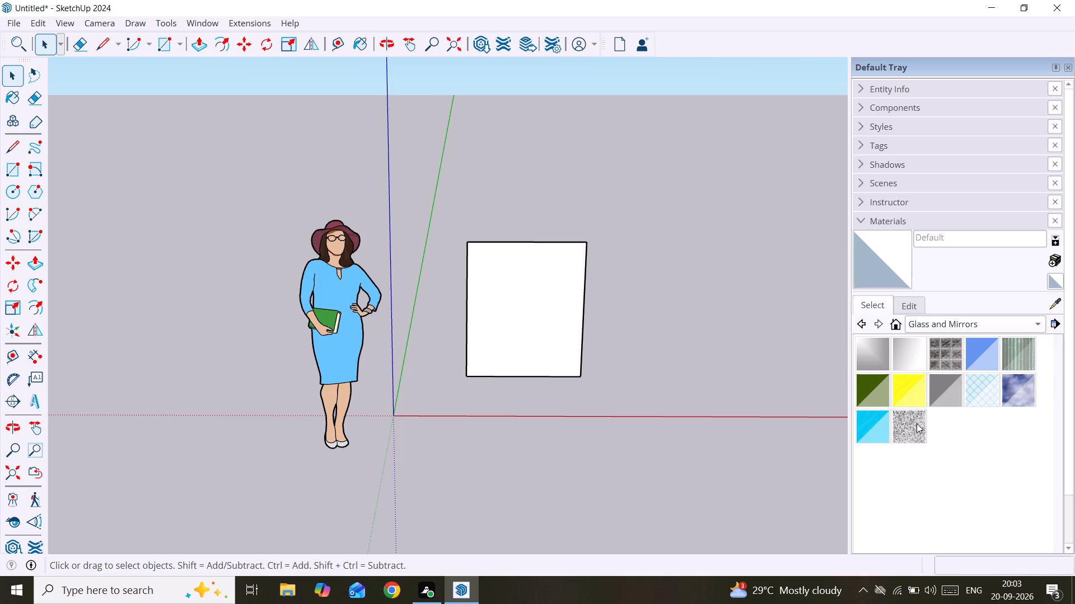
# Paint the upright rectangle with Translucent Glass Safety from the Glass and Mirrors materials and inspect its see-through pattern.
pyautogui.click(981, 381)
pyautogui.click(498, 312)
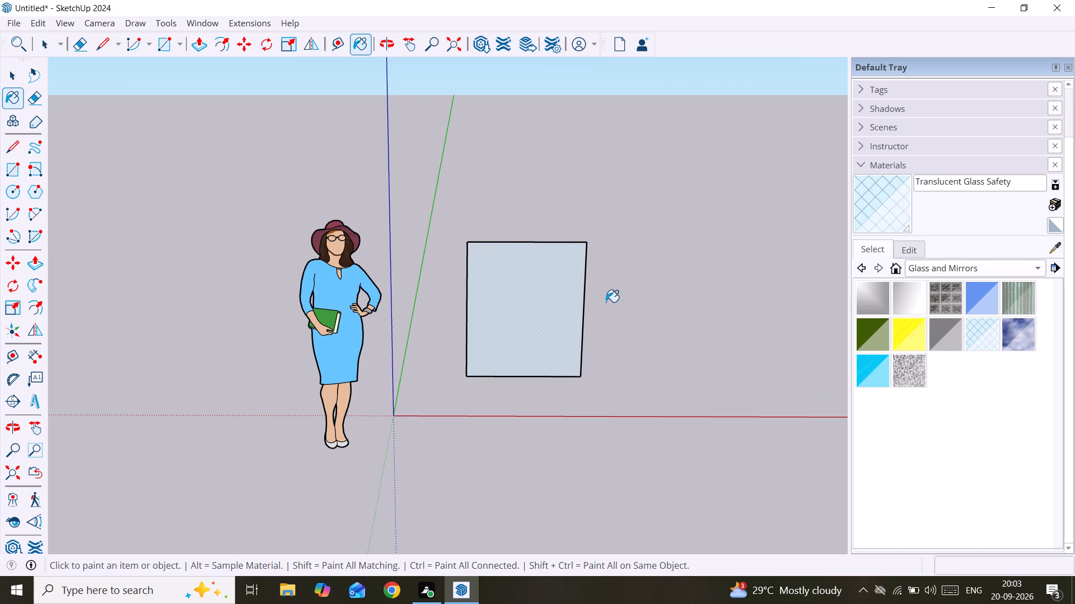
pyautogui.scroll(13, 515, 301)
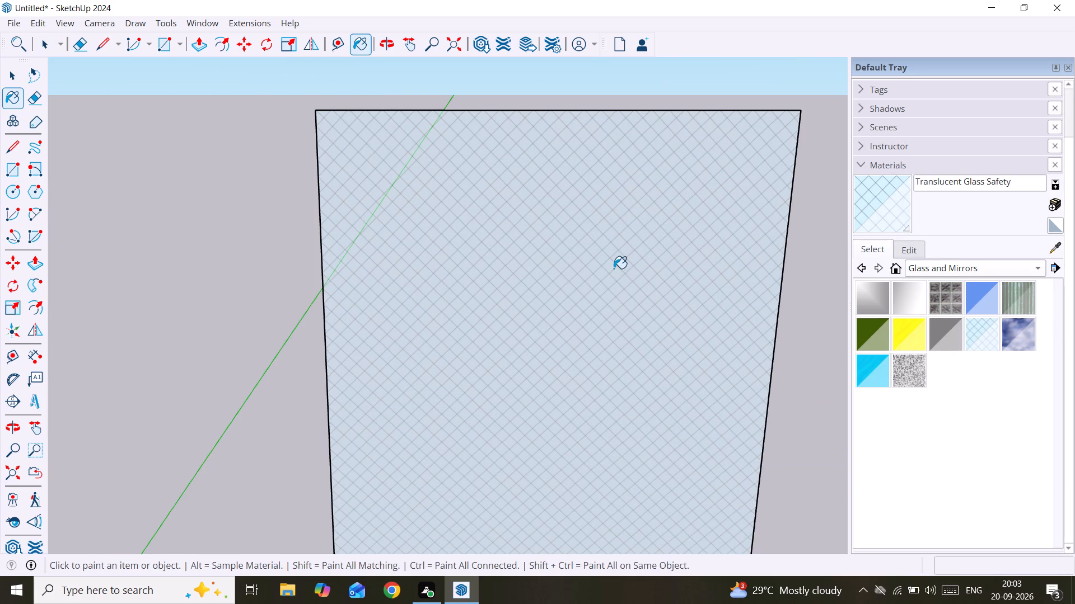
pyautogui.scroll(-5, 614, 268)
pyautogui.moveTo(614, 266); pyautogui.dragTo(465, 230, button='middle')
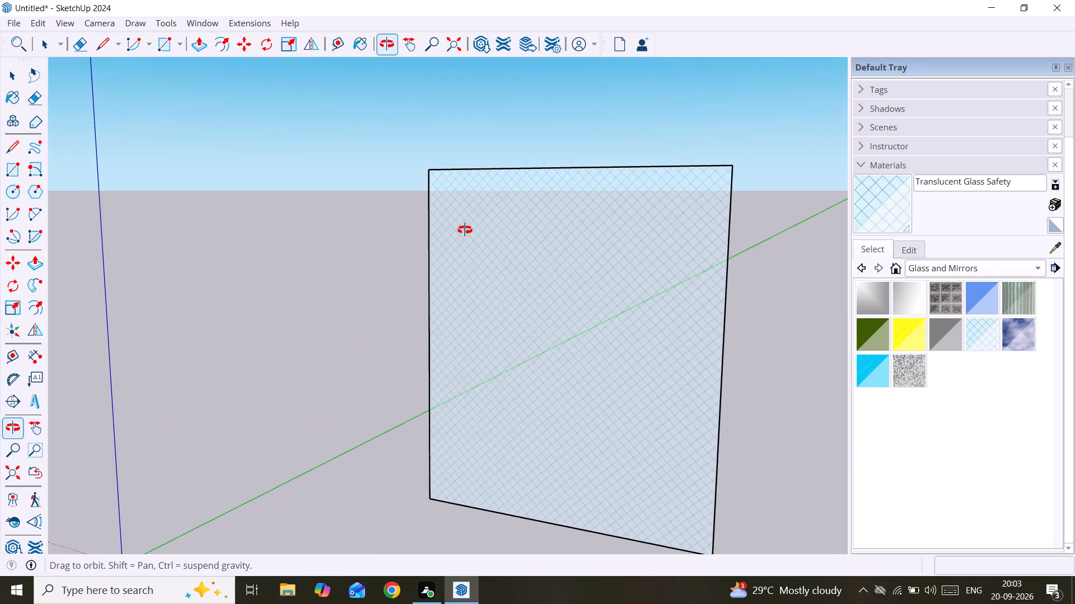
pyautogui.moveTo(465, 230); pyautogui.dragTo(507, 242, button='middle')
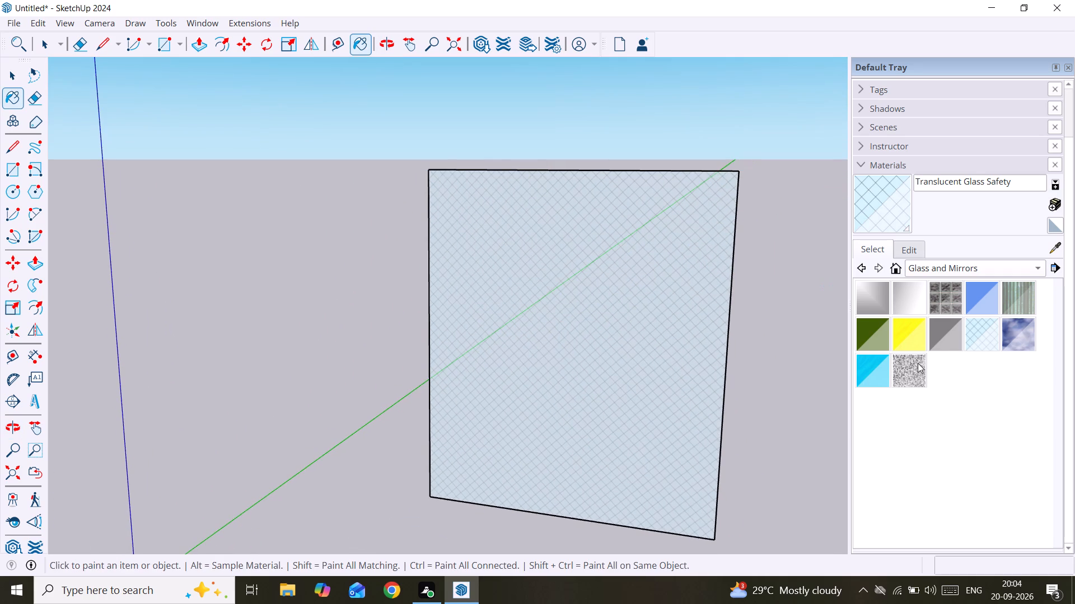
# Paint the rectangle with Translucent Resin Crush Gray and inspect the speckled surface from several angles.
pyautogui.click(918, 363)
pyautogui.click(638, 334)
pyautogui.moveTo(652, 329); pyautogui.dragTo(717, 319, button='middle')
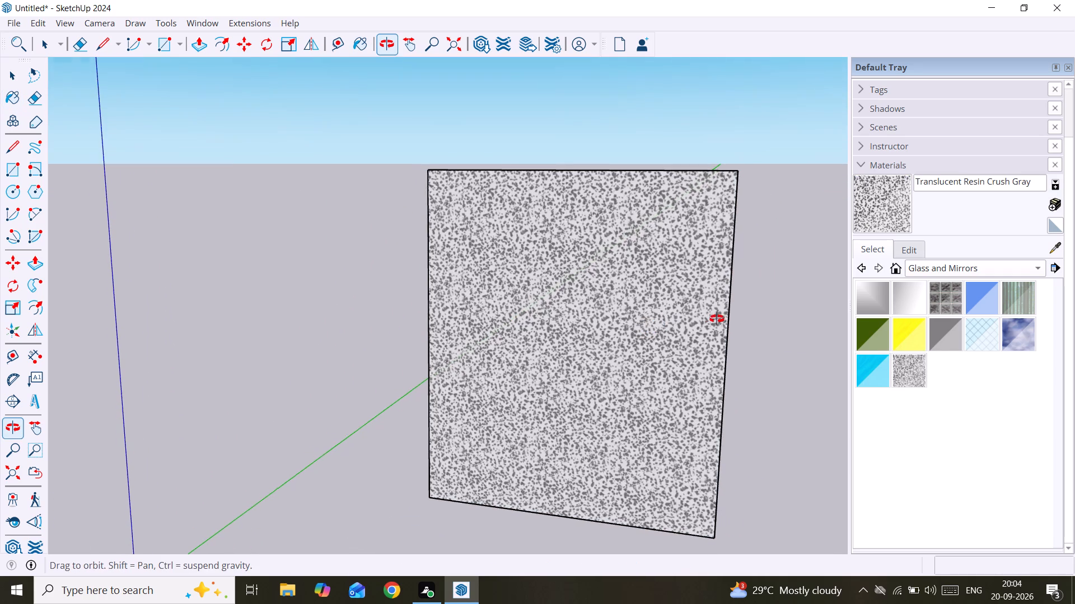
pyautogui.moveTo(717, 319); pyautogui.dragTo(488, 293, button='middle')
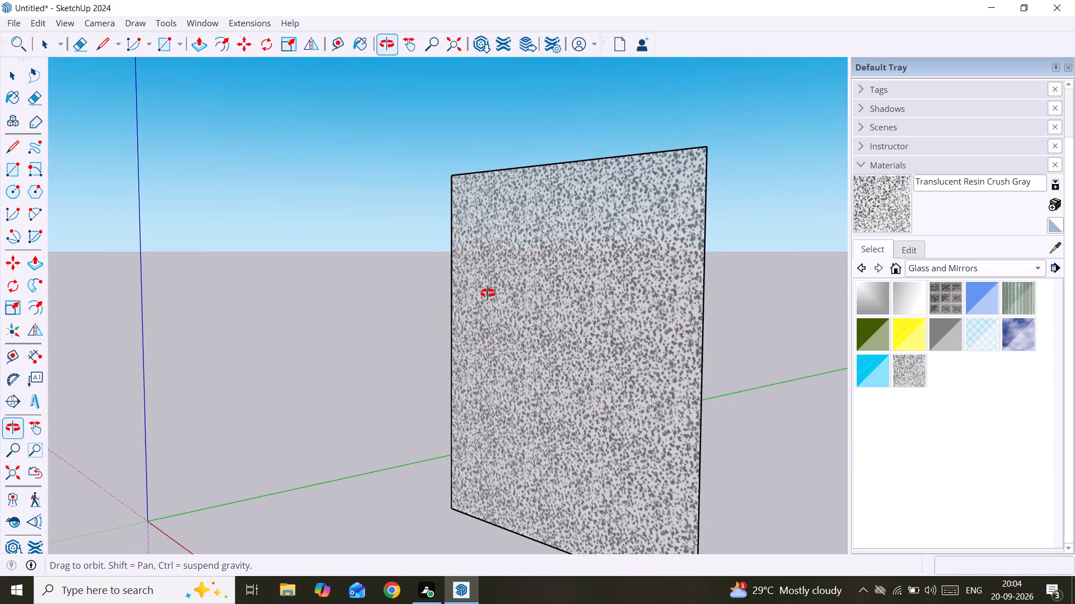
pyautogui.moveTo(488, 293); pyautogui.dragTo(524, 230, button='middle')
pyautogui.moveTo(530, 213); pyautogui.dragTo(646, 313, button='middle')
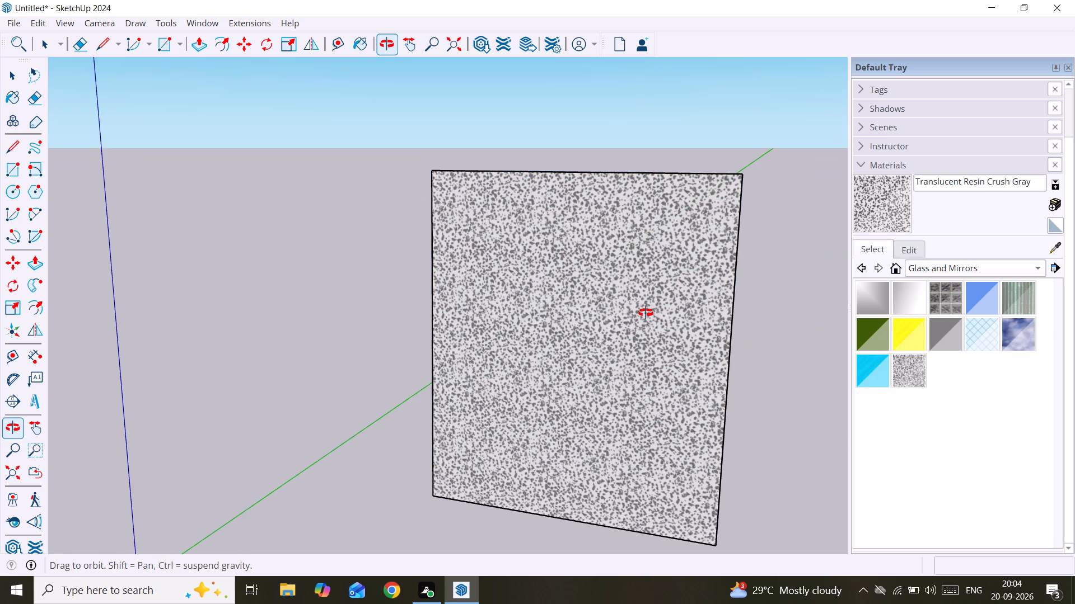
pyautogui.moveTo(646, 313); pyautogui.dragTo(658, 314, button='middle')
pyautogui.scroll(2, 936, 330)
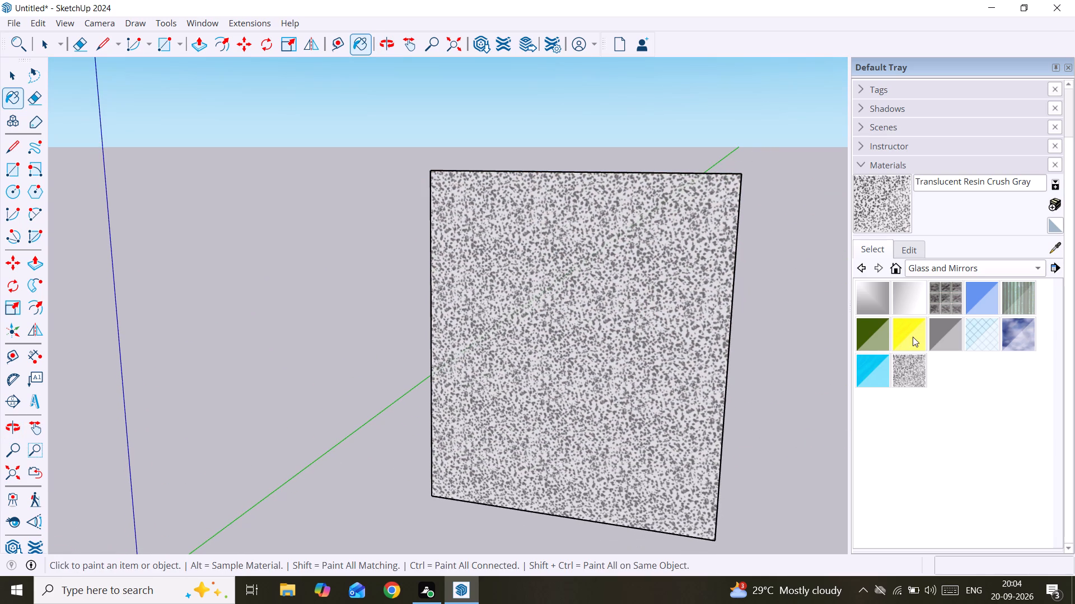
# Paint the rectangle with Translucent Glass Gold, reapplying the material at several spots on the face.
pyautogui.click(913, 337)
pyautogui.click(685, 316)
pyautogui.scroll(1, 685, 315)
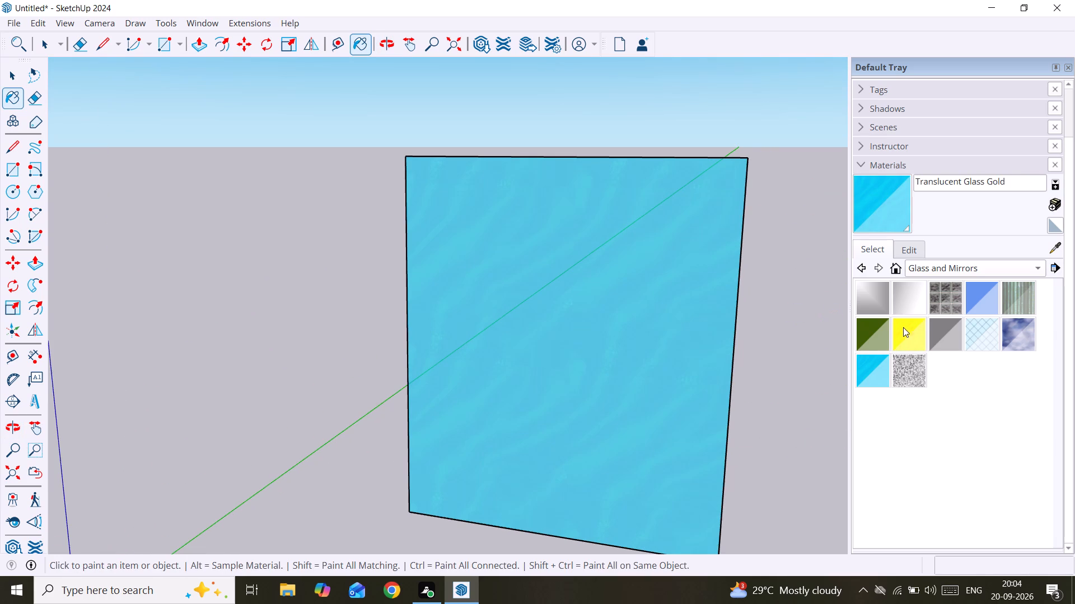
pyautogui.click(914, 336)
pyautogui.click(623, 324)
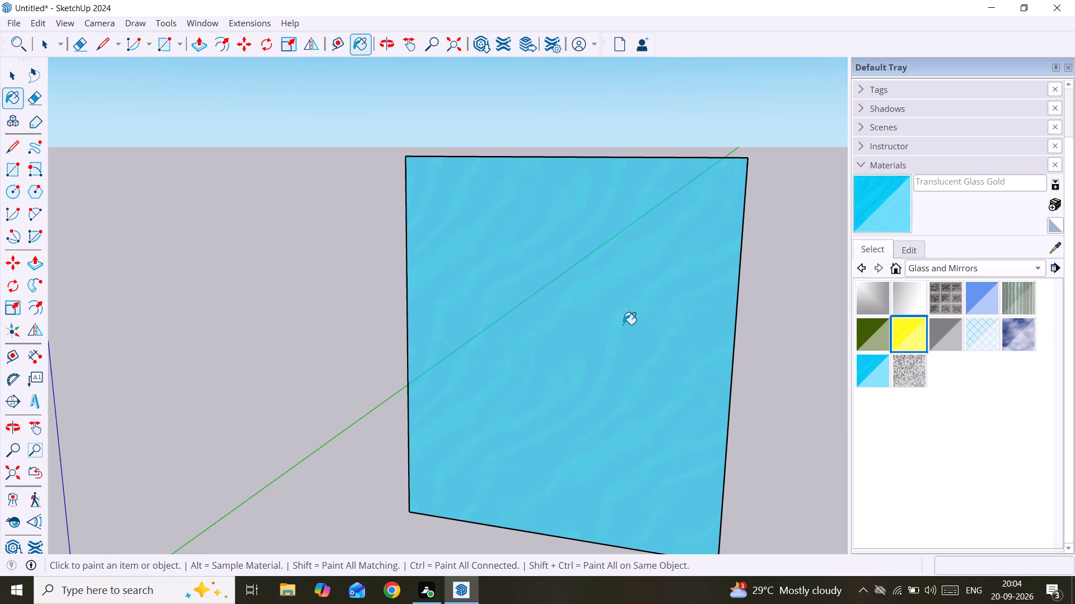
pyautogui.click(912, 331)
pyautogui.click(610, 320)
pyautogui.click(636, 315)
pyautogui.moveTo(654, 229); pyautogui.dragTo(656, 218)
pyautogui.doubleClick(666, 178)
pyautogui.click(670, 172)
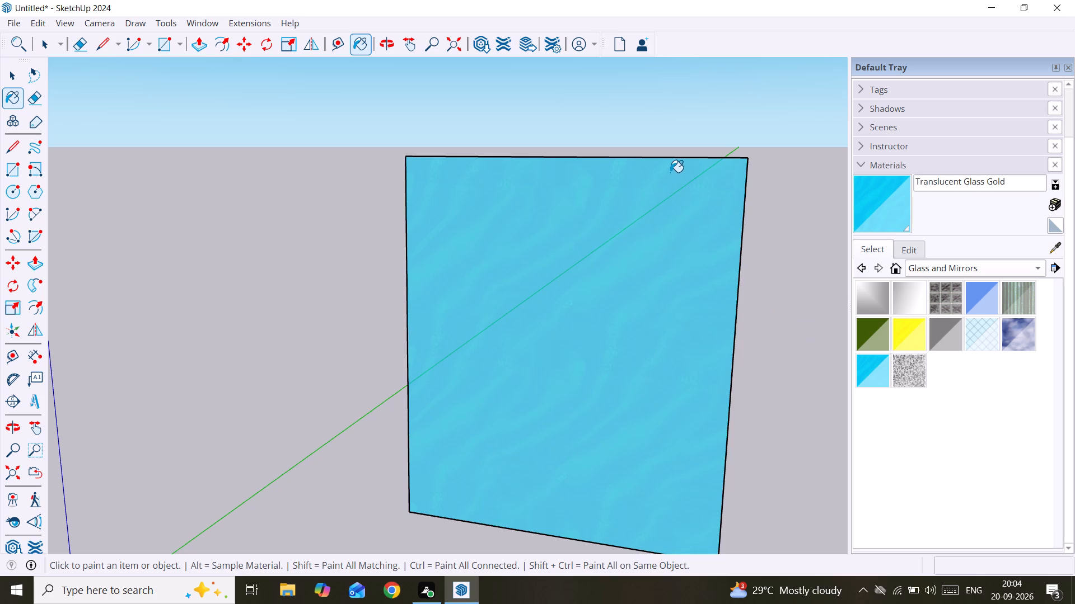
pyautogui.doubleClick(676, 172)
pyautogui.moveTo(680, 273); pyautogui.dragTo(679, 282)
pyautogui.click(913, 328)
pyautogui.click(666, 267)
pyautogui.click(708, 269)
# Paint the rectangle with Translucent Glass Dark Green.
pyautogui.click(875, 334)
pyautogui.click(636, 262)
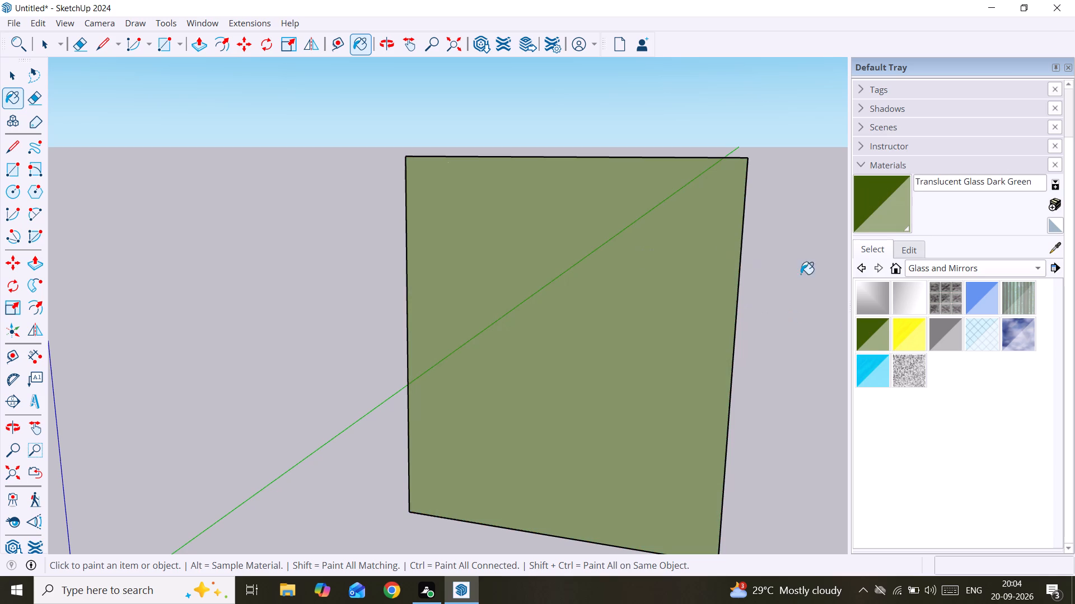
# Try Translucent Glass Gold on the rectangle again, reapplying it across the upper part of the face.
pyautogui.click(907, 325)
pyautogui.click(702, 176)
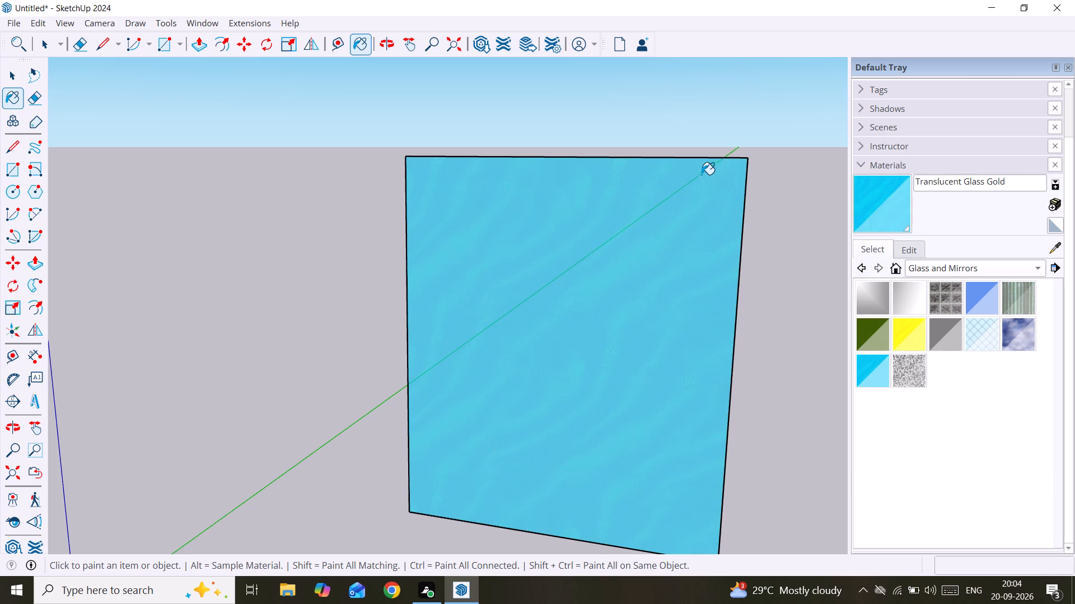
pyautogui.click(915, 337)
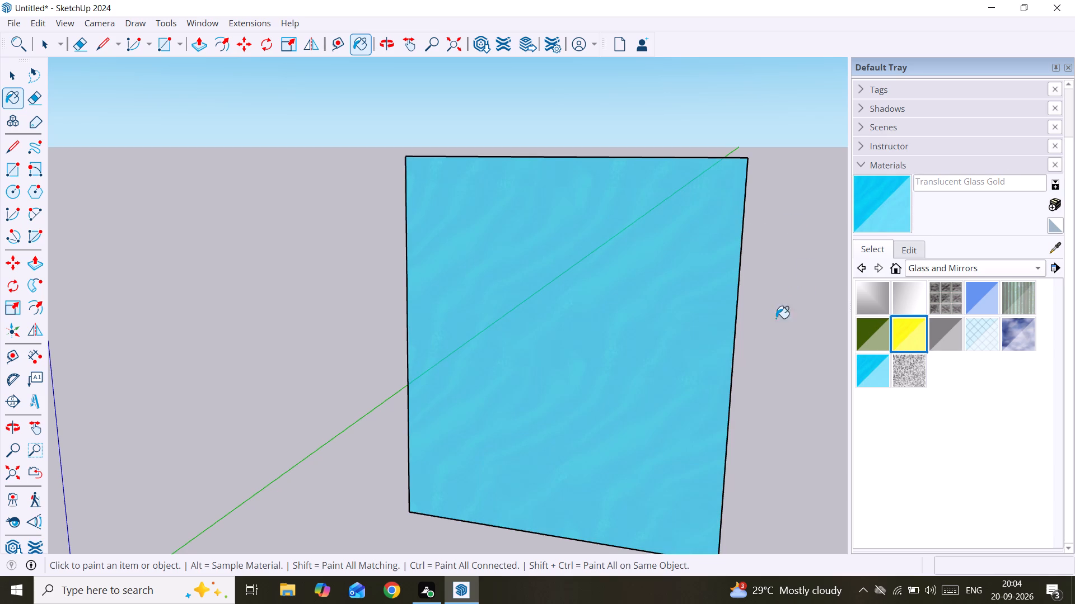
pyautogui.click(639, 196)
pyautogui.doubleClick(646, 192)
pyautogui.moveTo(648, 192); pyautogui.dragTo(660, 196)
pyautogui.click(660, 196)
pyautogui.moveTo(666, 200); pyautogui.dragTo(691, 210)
# Paint the rectangle with Translucent Glass Tinted from the Glass and Mirrors materials.
pyautogui.click(871, 375)
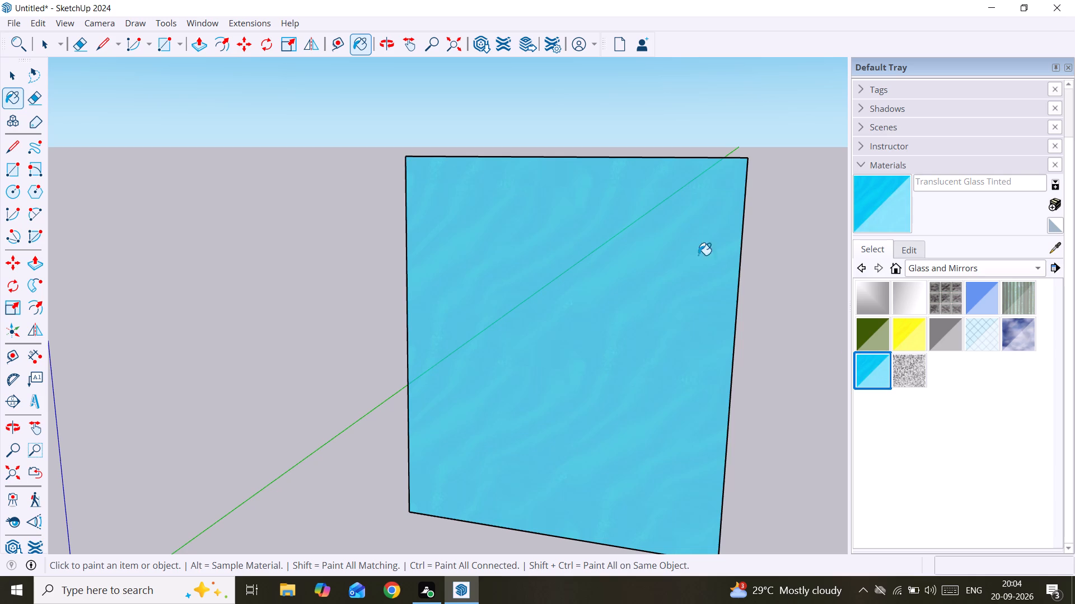
pyautogui.click(658, 224)
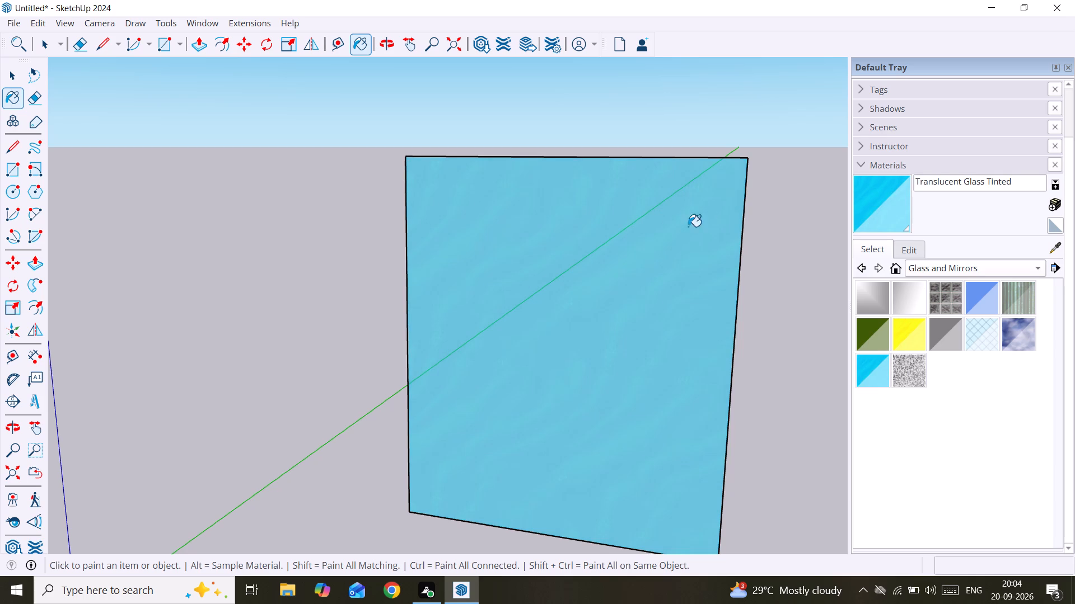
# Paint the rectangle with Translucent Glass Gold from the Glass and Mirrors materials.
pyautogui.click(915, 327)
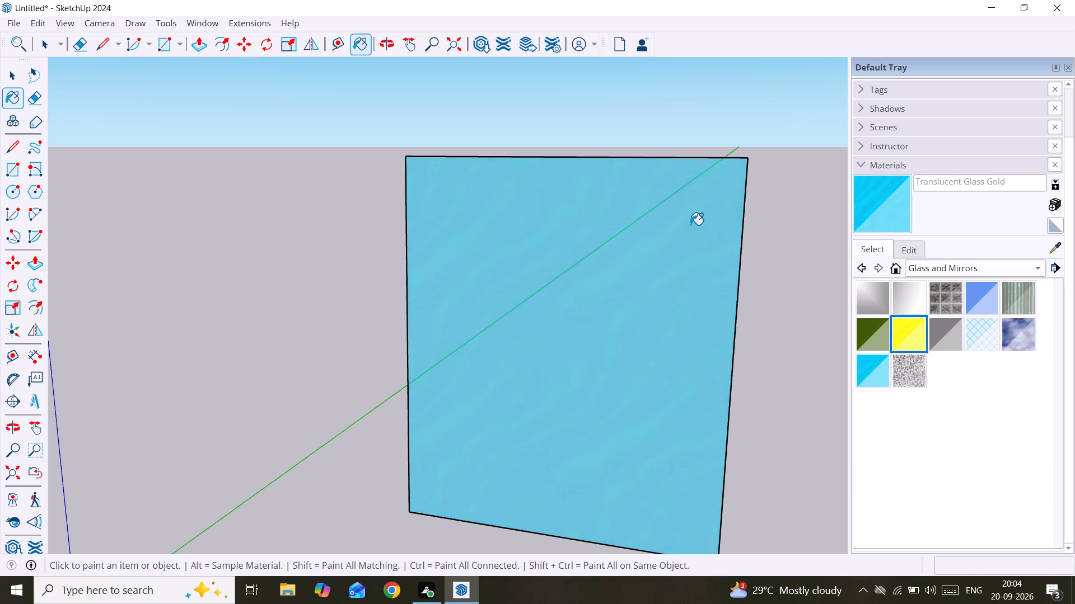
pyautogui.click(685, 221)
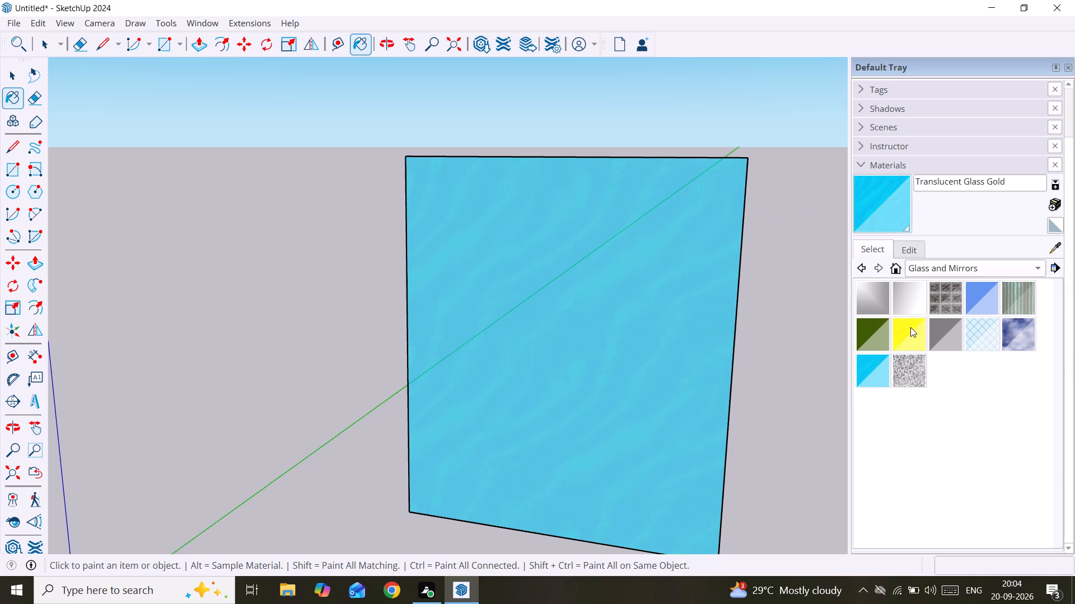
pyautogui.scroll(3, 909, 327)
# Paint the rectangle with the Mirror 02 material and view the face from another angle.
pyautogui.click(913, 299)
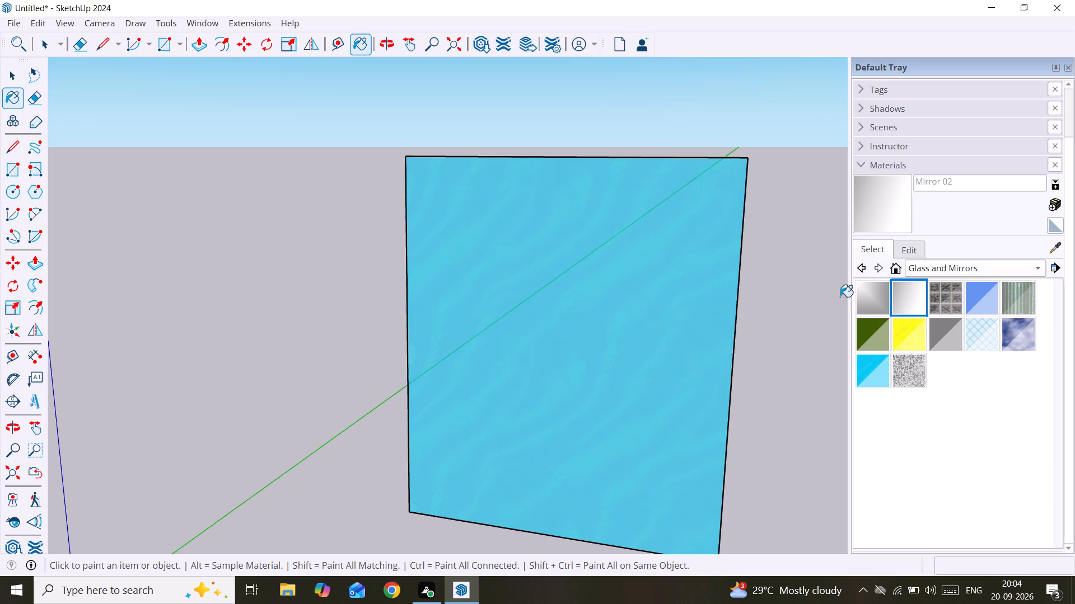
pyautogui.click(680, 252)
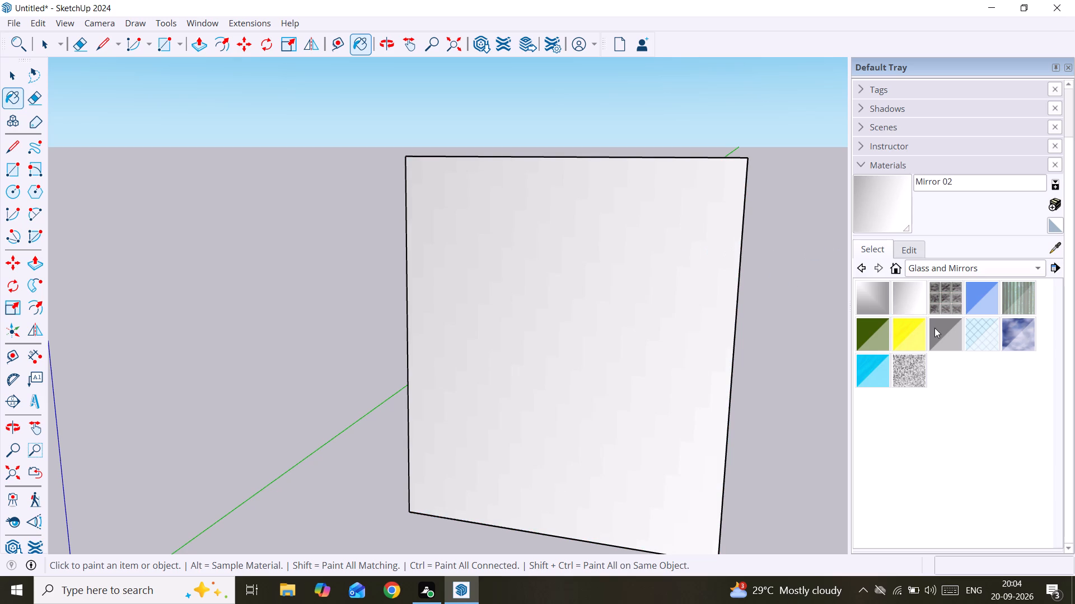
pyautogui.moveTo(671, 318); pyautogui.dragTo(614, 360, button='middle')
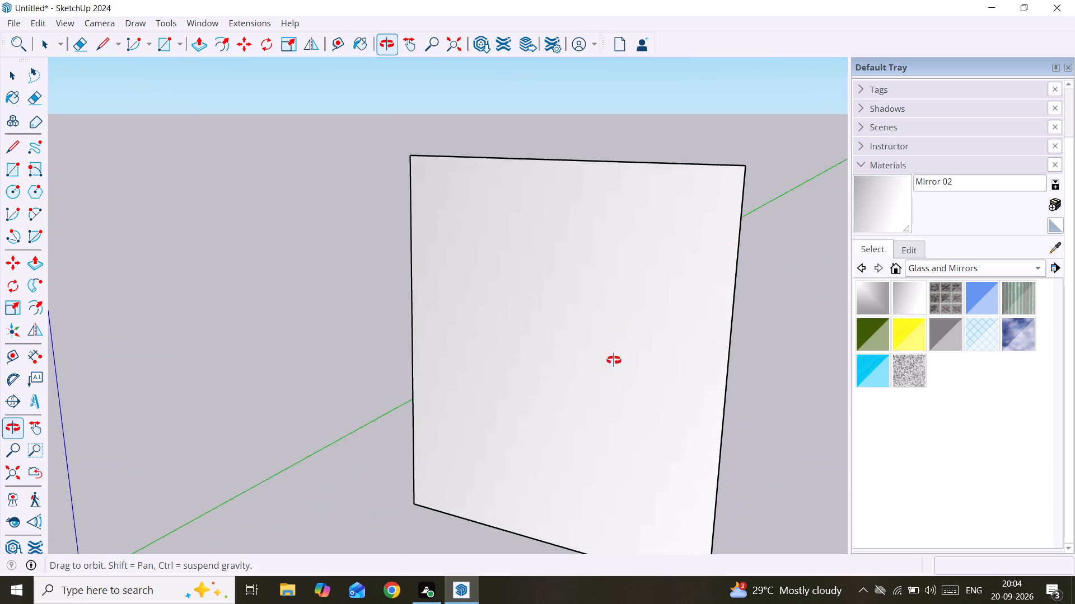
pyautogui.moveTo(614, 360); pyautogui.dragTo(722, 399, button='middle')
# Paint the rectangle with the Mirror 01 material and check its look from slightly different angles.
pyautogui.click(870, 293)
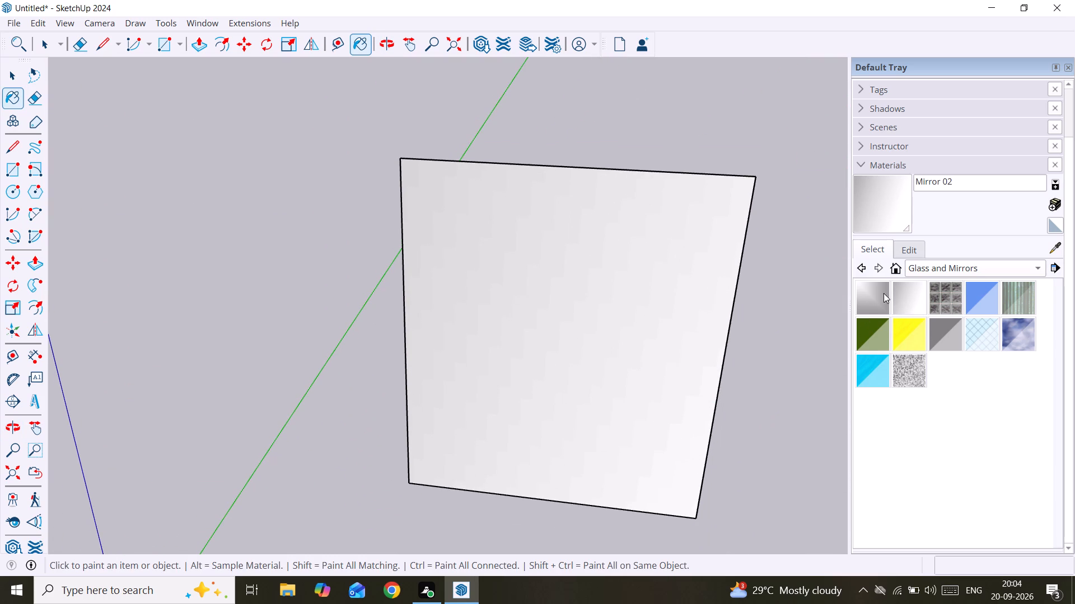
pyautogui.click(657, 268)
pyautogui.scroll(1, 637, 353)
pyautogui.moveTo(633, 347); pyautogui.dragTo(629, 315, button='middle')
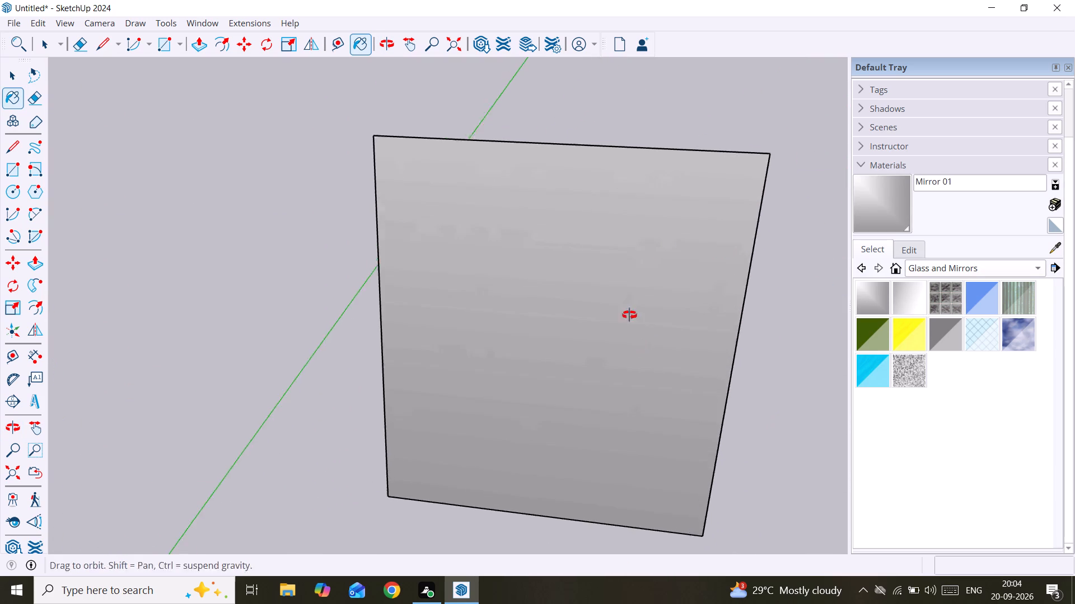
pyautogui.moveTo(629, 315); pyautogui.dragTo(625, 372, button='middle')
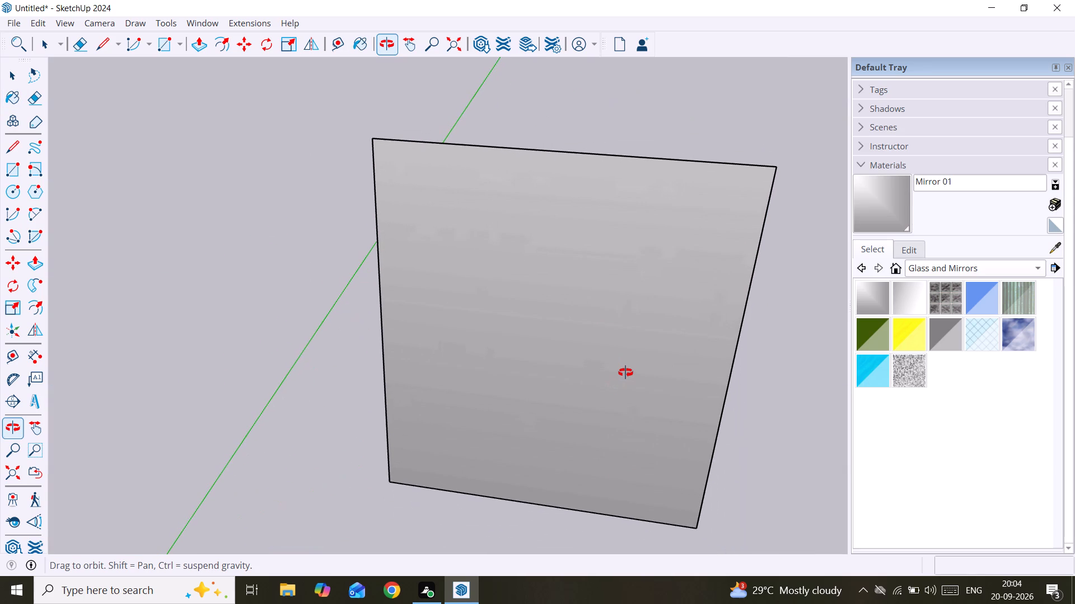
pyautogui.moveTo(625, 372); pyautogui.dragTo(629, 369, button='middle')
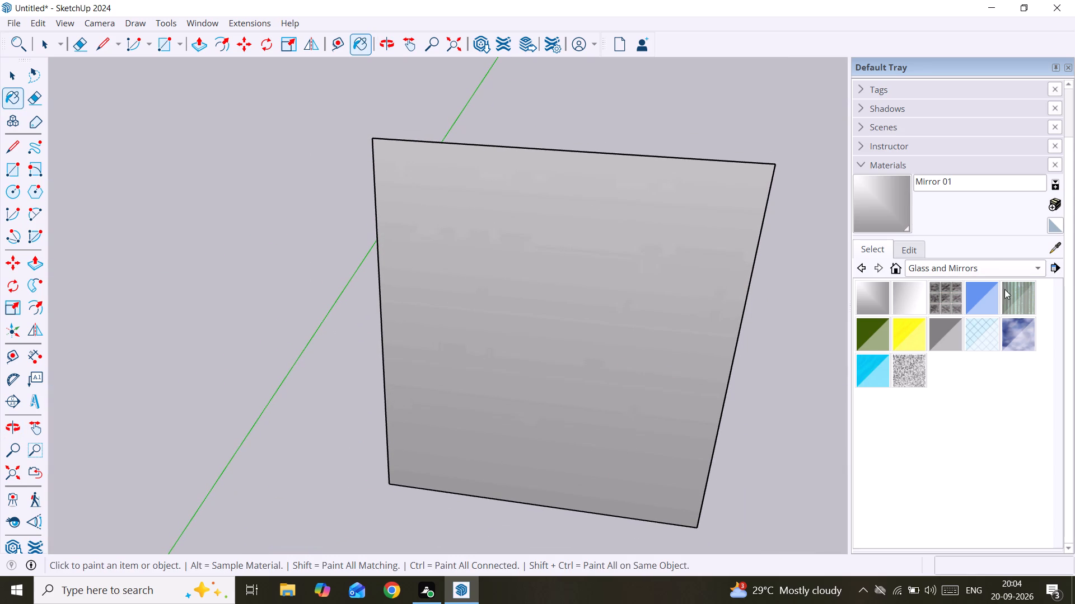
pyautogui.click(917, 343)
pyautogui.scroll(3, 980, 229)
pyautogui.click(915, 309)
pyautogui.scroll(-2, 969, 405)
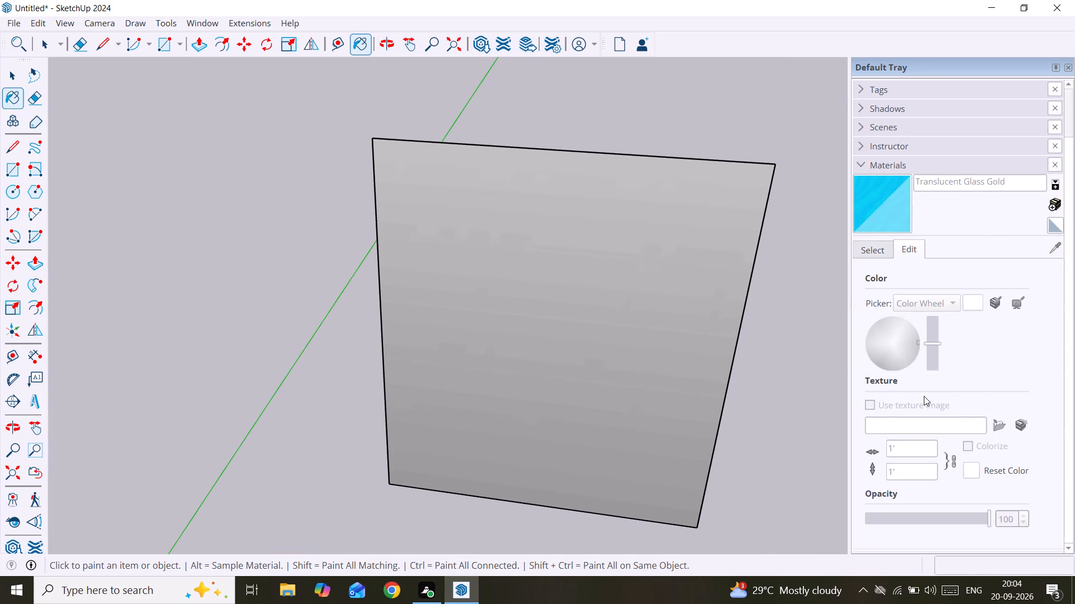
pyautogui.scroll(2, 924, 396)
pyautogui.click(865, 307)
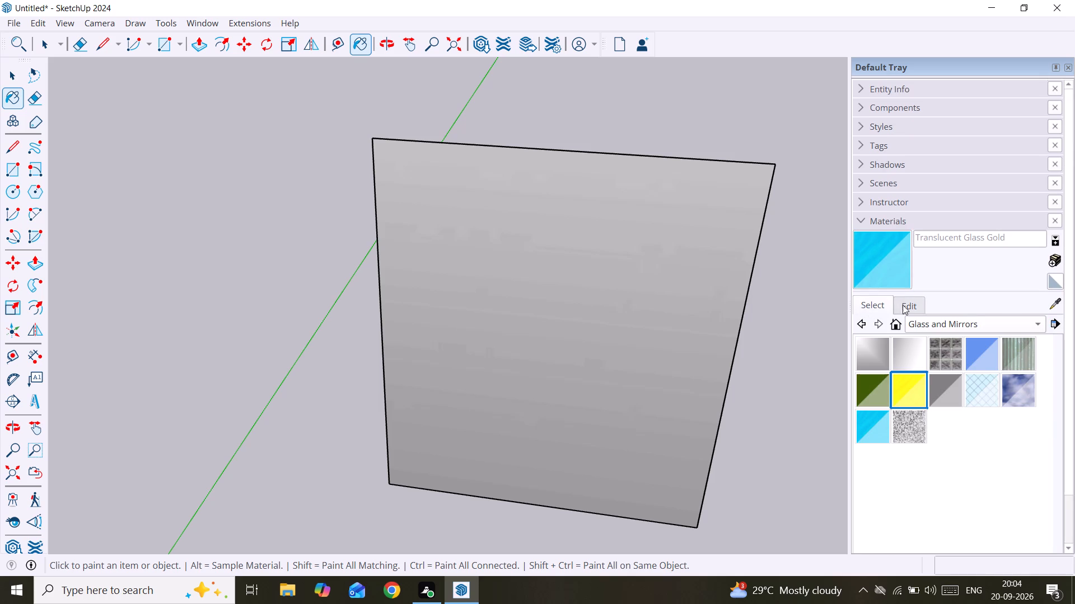
# Delete the sample rectangle together with its edges from the model.
pyautogui.press('space')
pyautogui.click(700, 244)
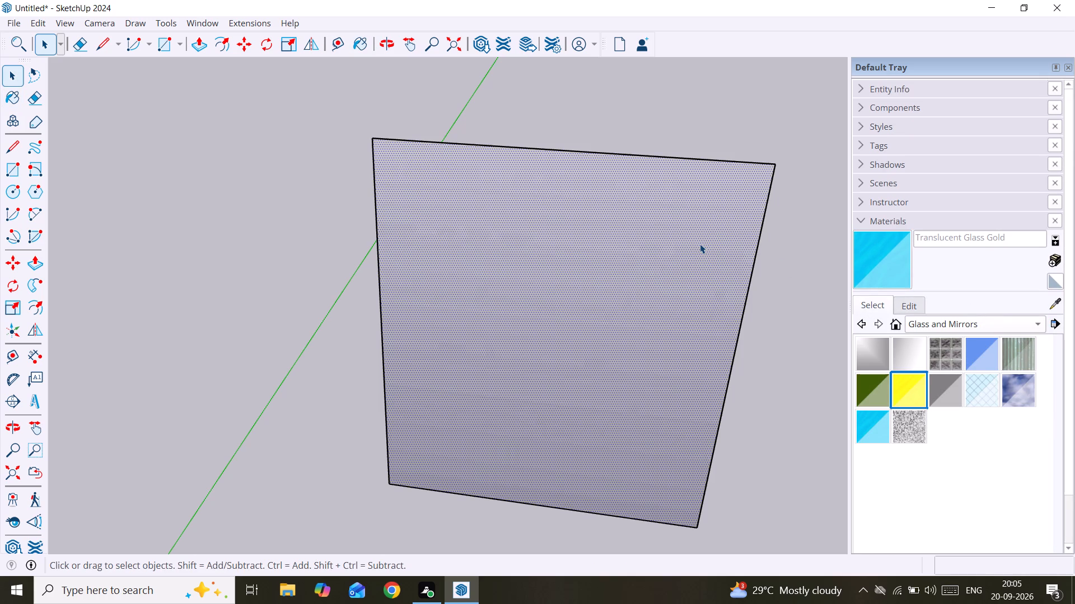
pyautogui.doubleClick(700, 244)
pyautogui.press('Delete')
pyautogui.scroll(-5, 700, 244)
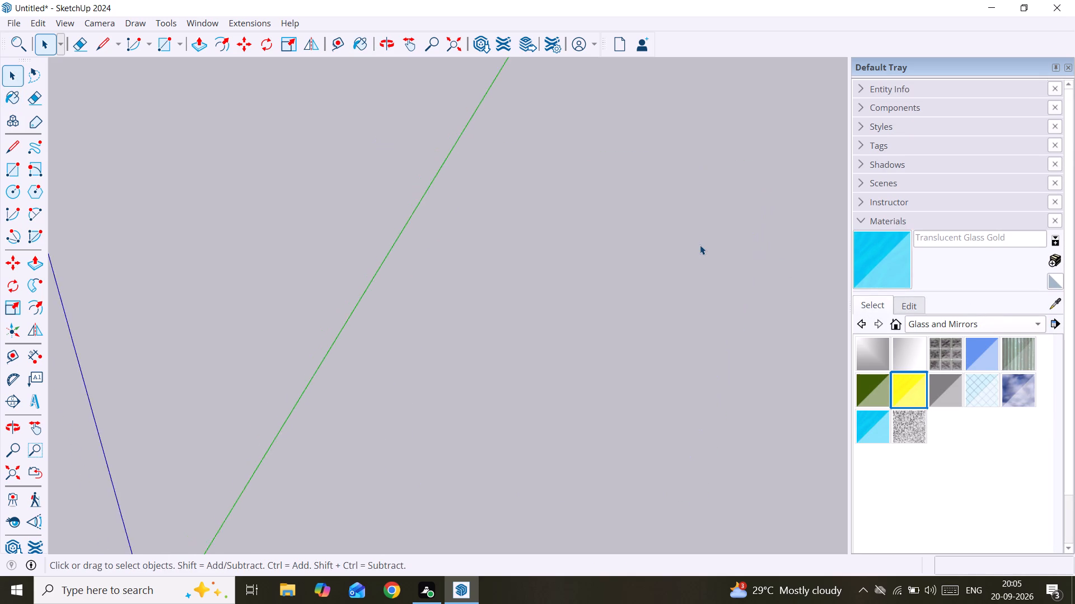
pyautogui.scroll(-17, 700, 245)
pyautogui.scroll(-2, 569, 504)
pyautogui.moveTo(569, 465); pyautogui.dragTo(633, 308, button='middle')
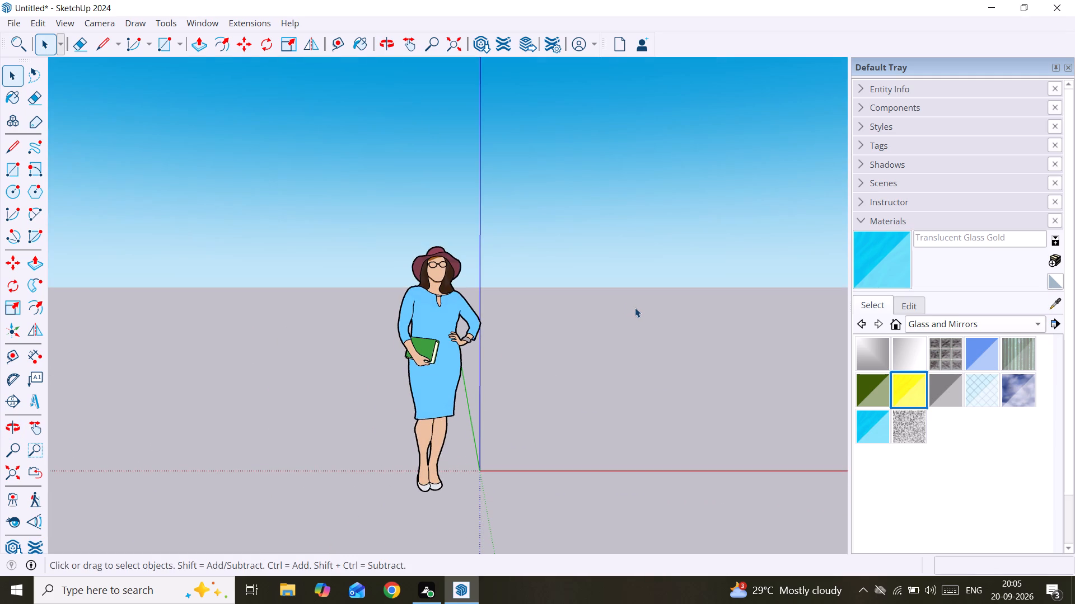
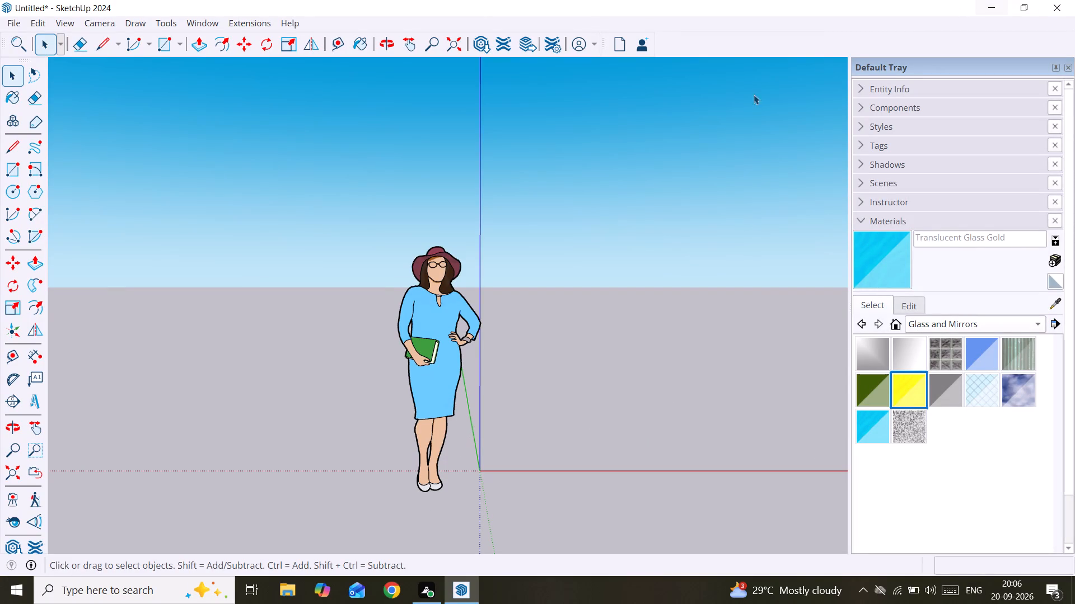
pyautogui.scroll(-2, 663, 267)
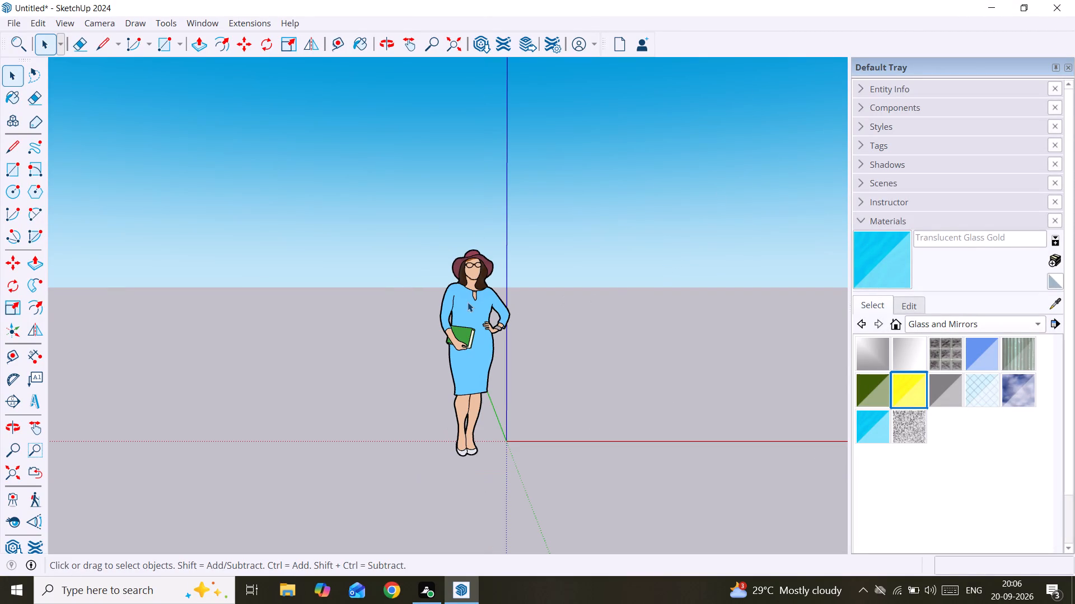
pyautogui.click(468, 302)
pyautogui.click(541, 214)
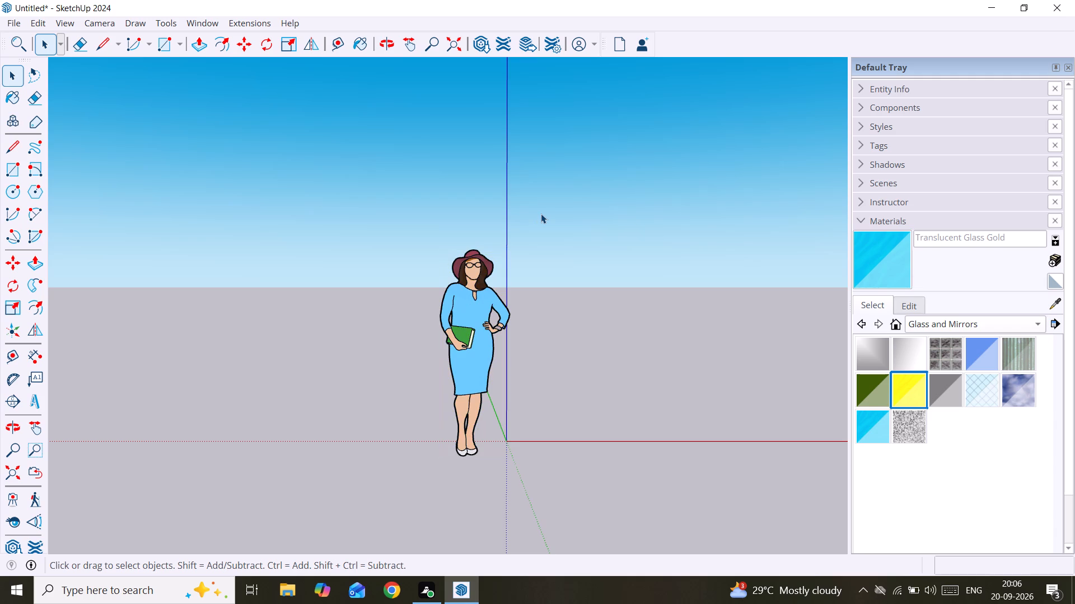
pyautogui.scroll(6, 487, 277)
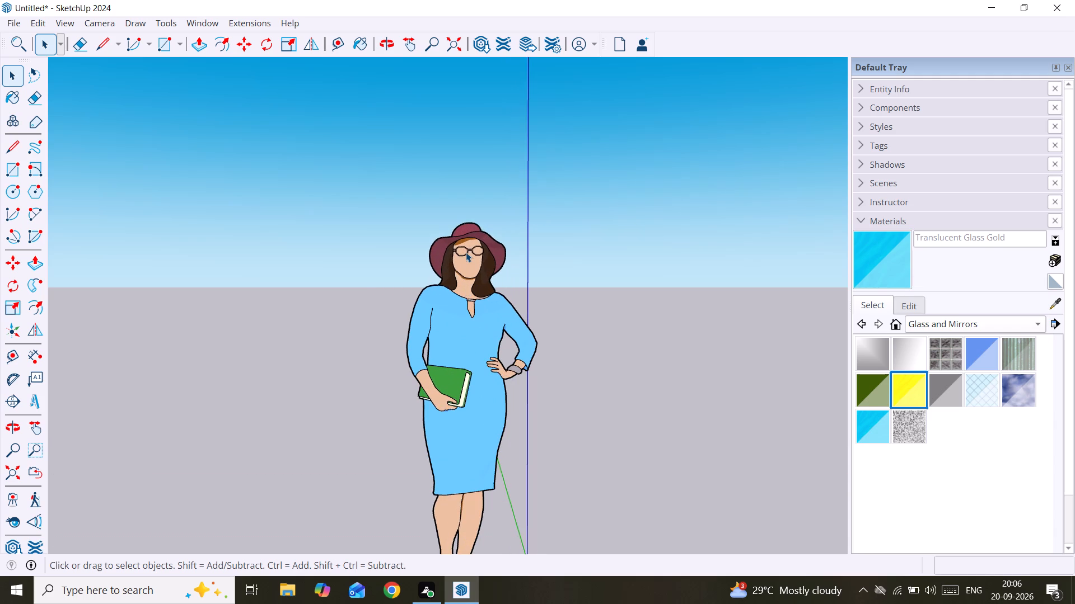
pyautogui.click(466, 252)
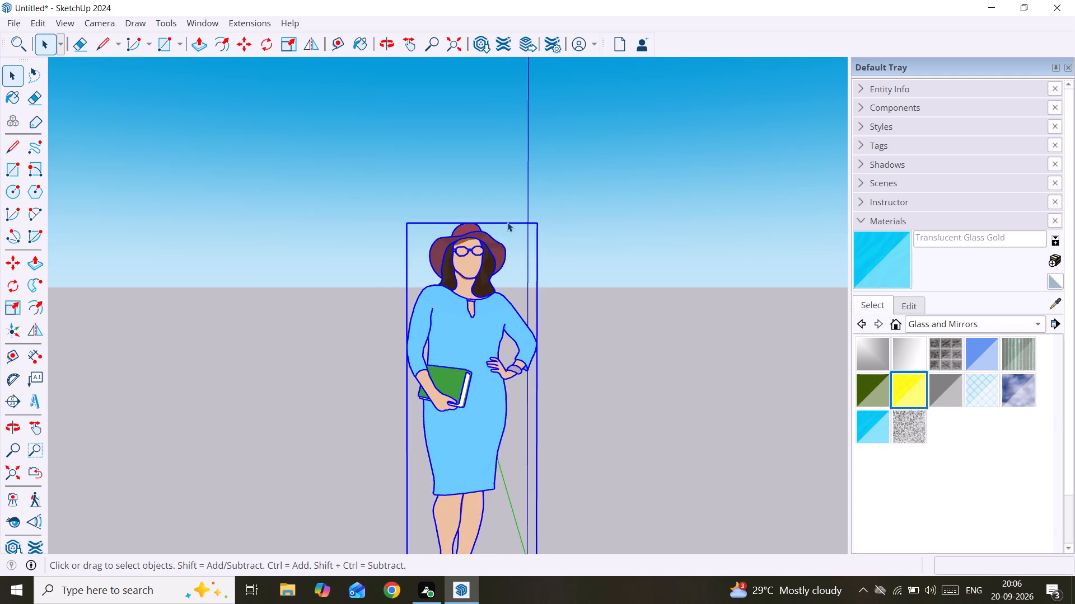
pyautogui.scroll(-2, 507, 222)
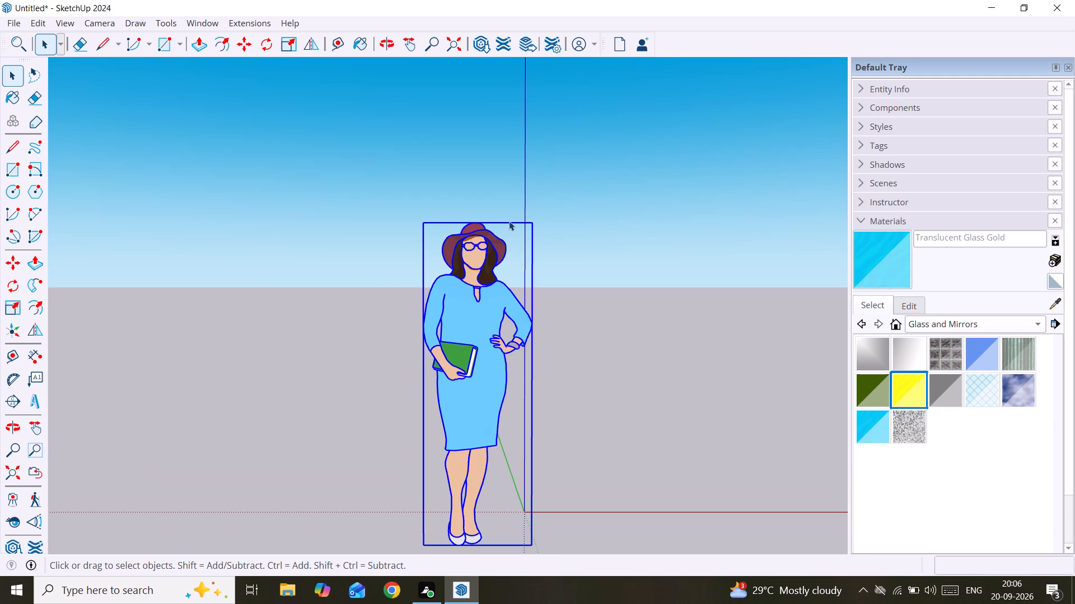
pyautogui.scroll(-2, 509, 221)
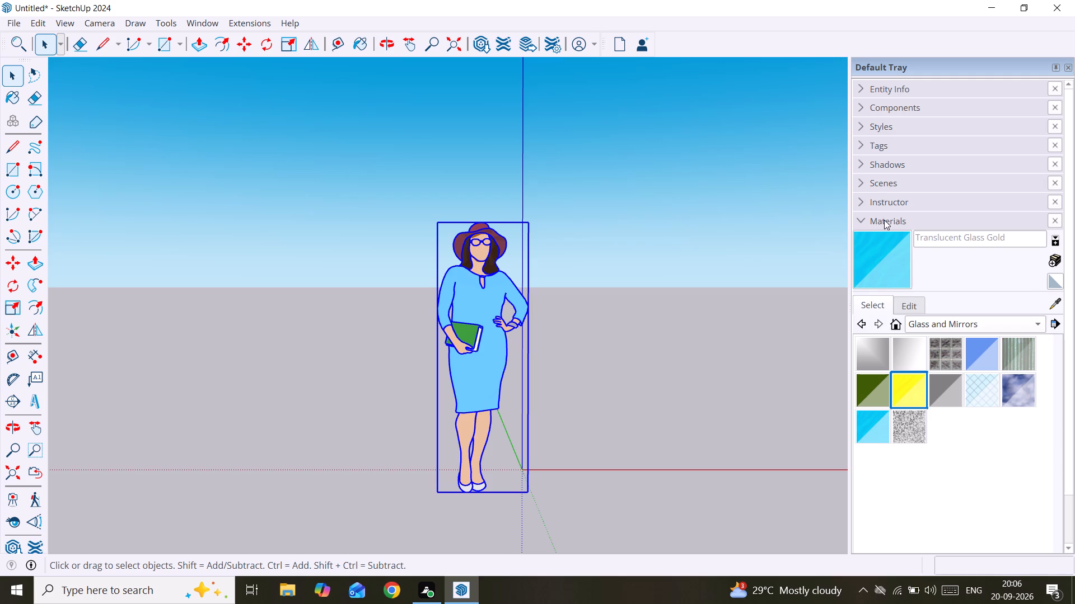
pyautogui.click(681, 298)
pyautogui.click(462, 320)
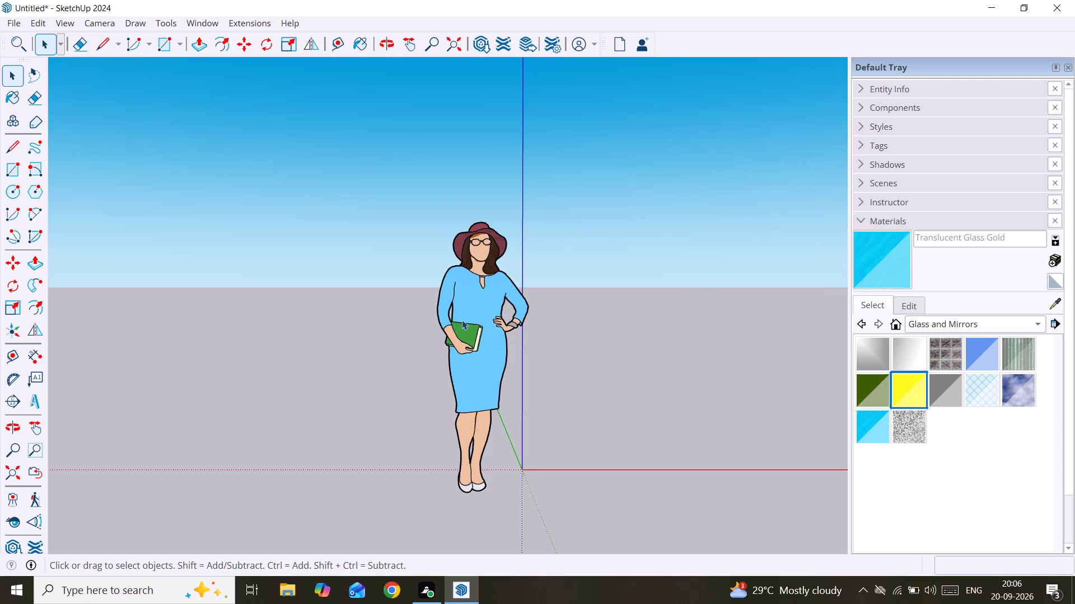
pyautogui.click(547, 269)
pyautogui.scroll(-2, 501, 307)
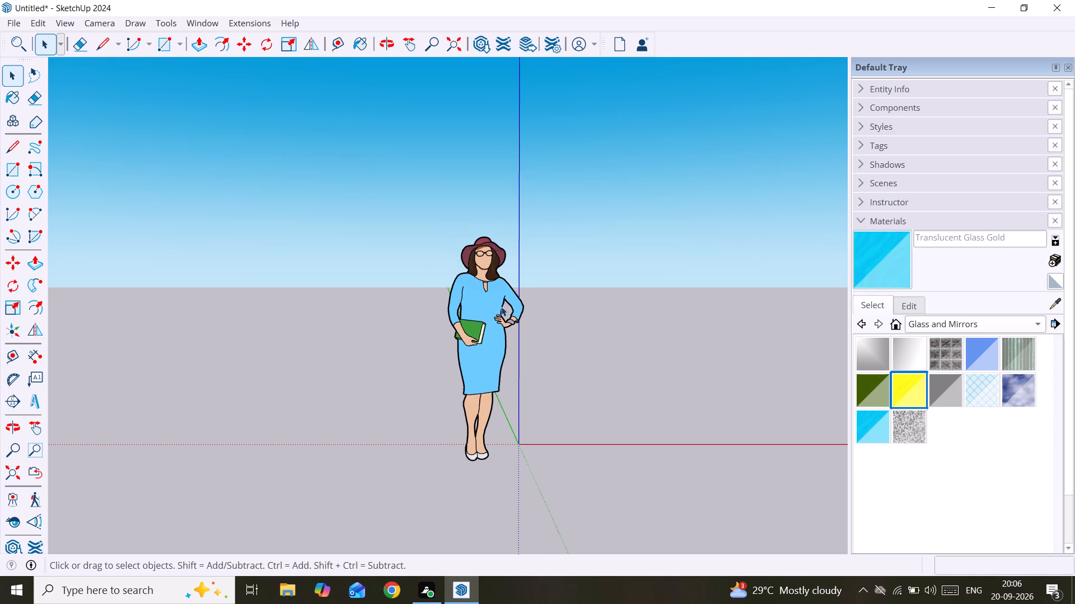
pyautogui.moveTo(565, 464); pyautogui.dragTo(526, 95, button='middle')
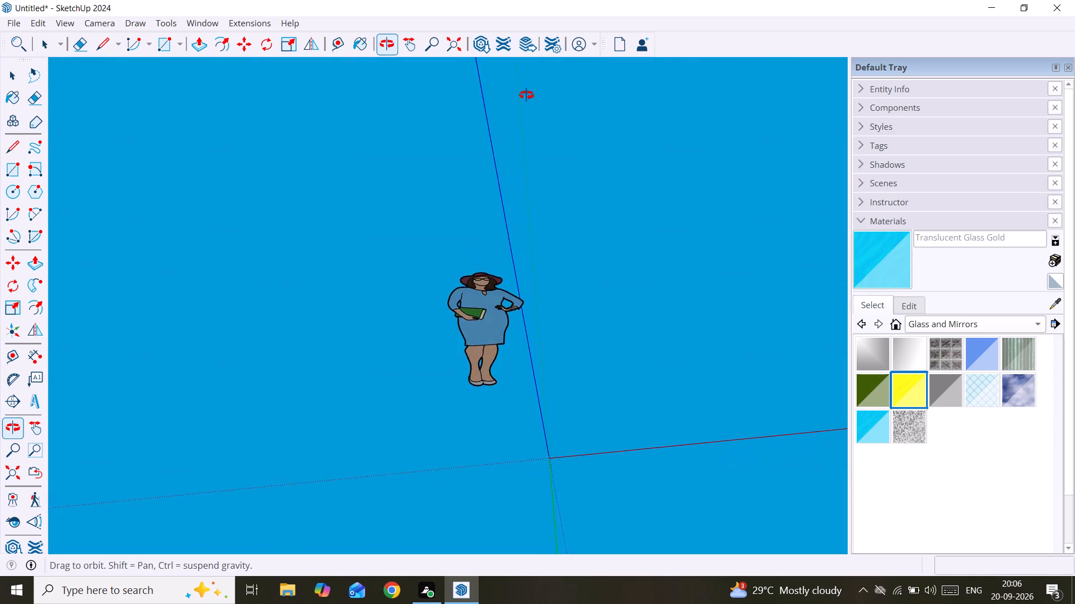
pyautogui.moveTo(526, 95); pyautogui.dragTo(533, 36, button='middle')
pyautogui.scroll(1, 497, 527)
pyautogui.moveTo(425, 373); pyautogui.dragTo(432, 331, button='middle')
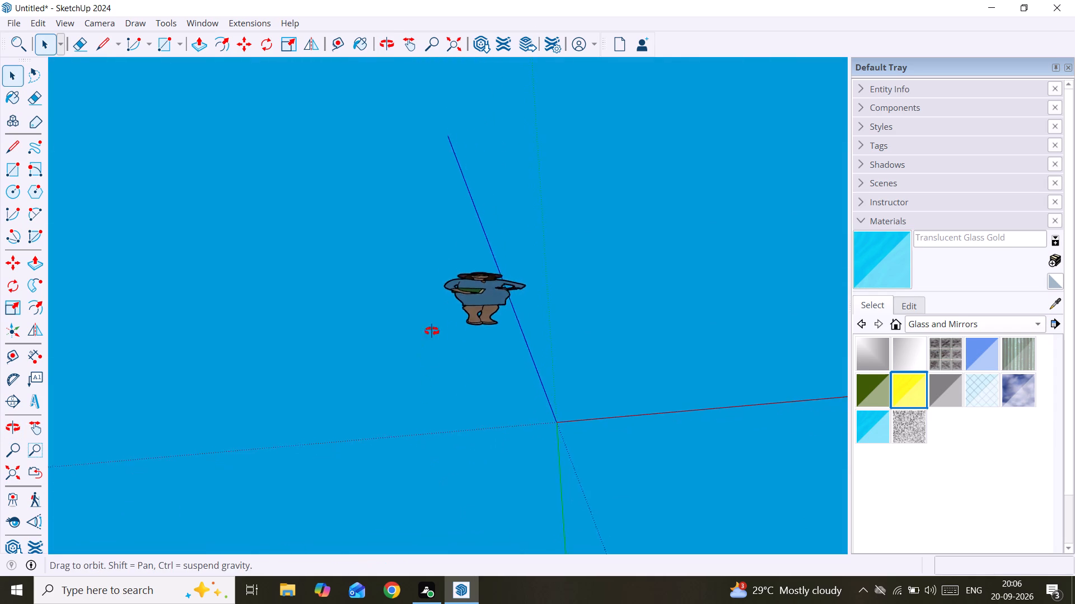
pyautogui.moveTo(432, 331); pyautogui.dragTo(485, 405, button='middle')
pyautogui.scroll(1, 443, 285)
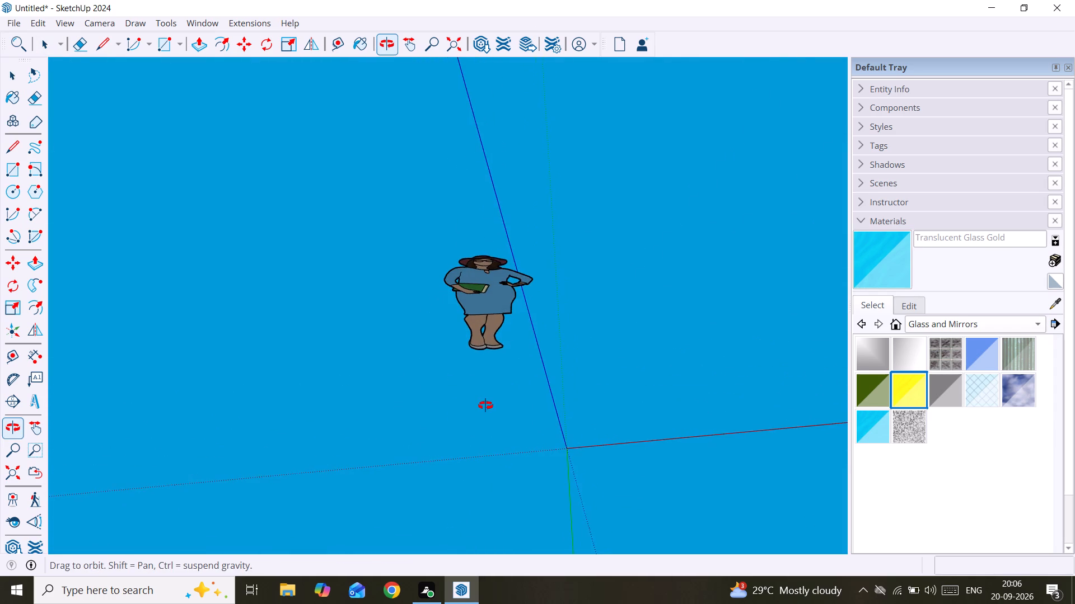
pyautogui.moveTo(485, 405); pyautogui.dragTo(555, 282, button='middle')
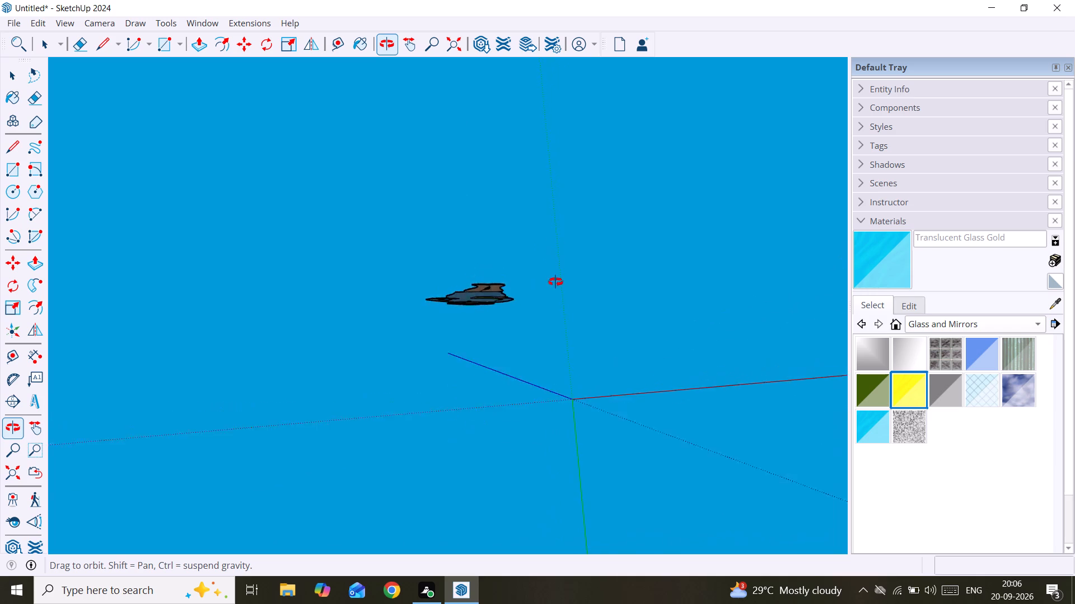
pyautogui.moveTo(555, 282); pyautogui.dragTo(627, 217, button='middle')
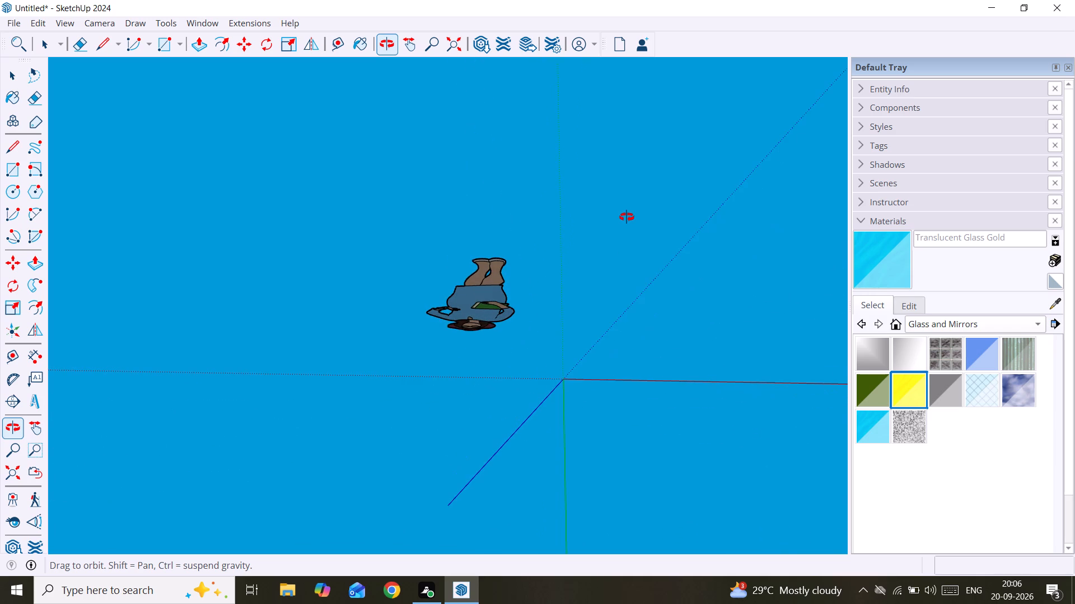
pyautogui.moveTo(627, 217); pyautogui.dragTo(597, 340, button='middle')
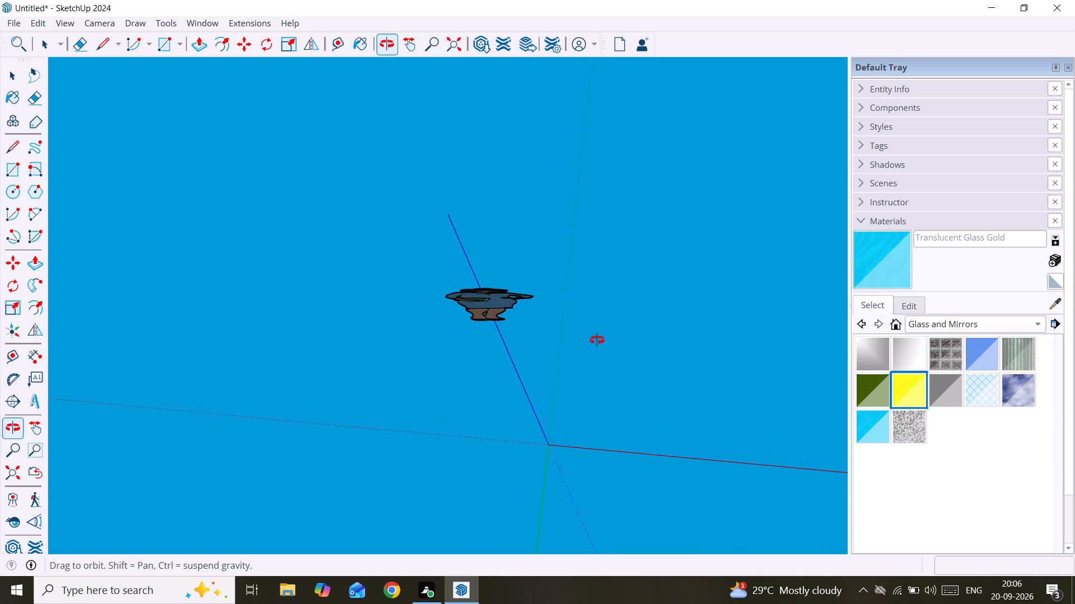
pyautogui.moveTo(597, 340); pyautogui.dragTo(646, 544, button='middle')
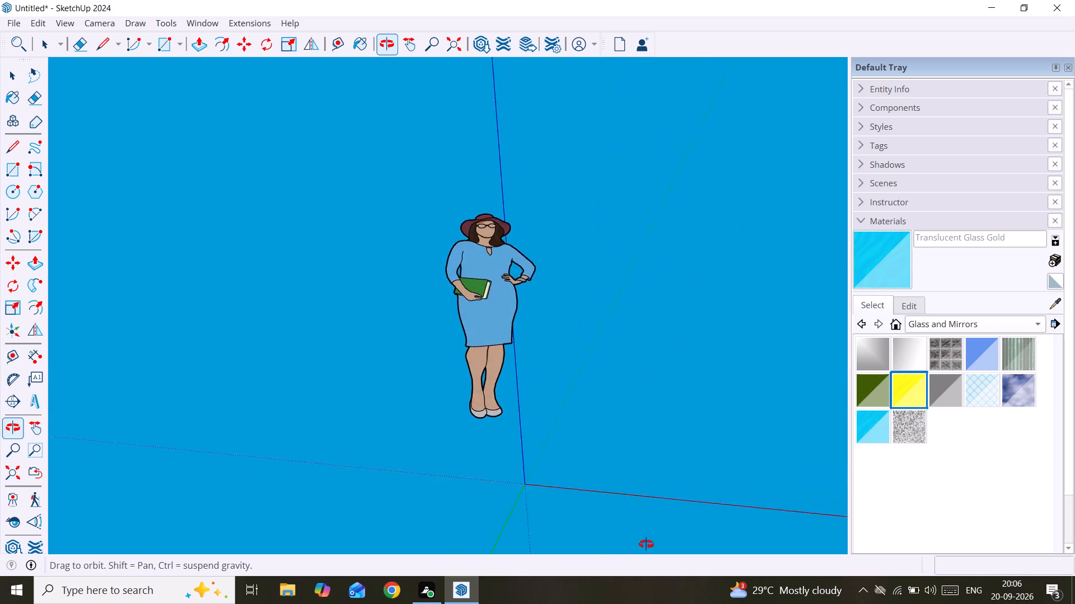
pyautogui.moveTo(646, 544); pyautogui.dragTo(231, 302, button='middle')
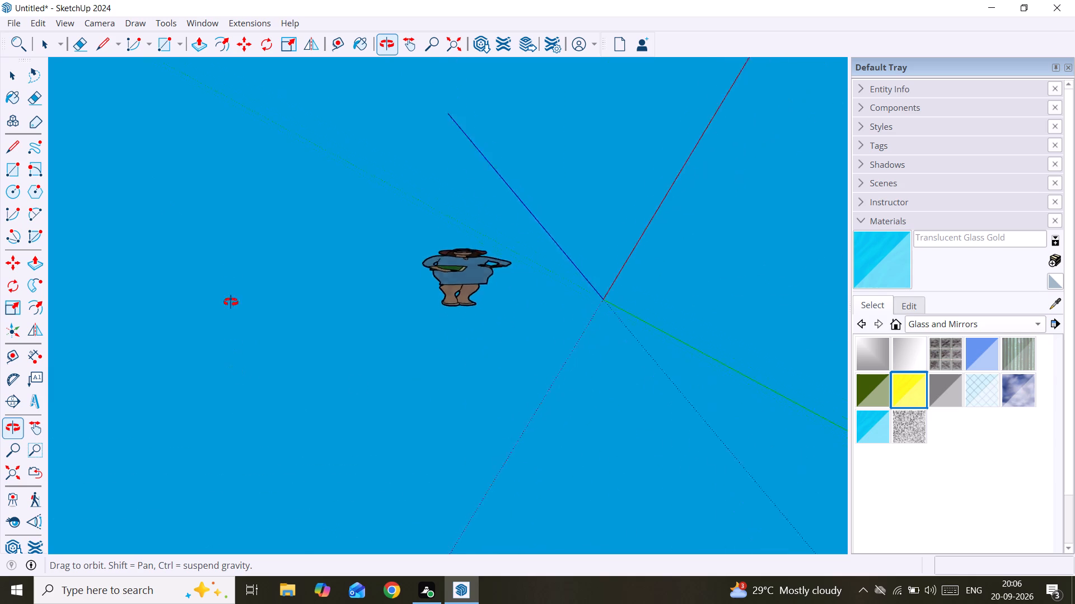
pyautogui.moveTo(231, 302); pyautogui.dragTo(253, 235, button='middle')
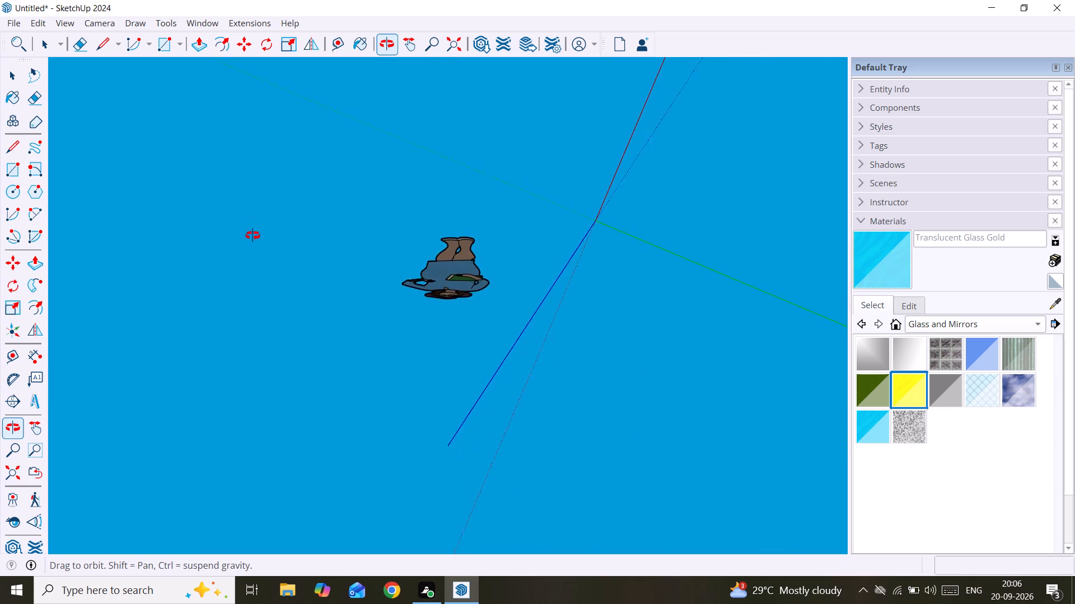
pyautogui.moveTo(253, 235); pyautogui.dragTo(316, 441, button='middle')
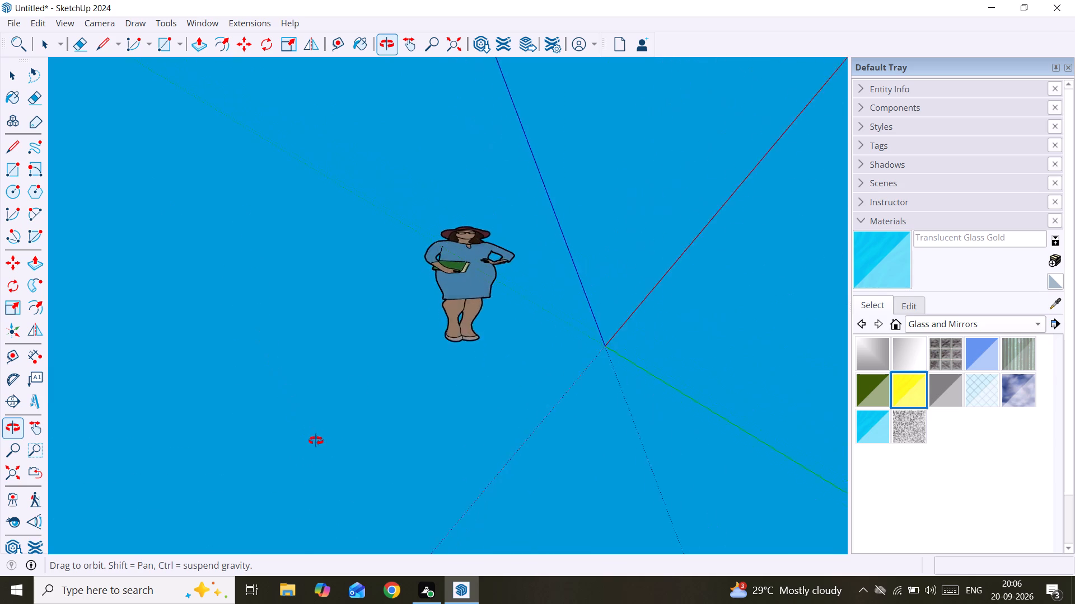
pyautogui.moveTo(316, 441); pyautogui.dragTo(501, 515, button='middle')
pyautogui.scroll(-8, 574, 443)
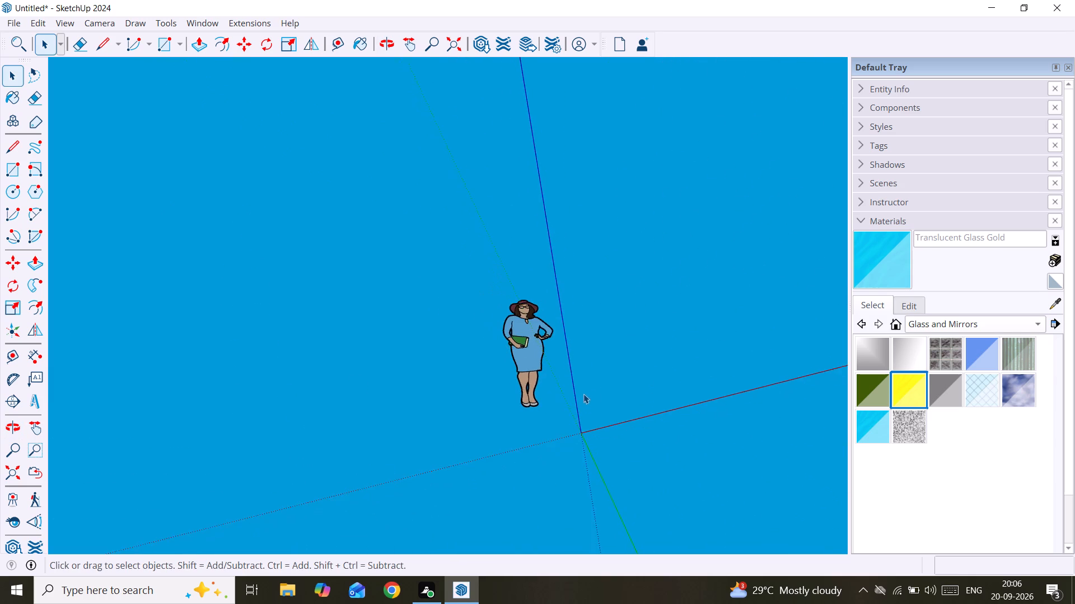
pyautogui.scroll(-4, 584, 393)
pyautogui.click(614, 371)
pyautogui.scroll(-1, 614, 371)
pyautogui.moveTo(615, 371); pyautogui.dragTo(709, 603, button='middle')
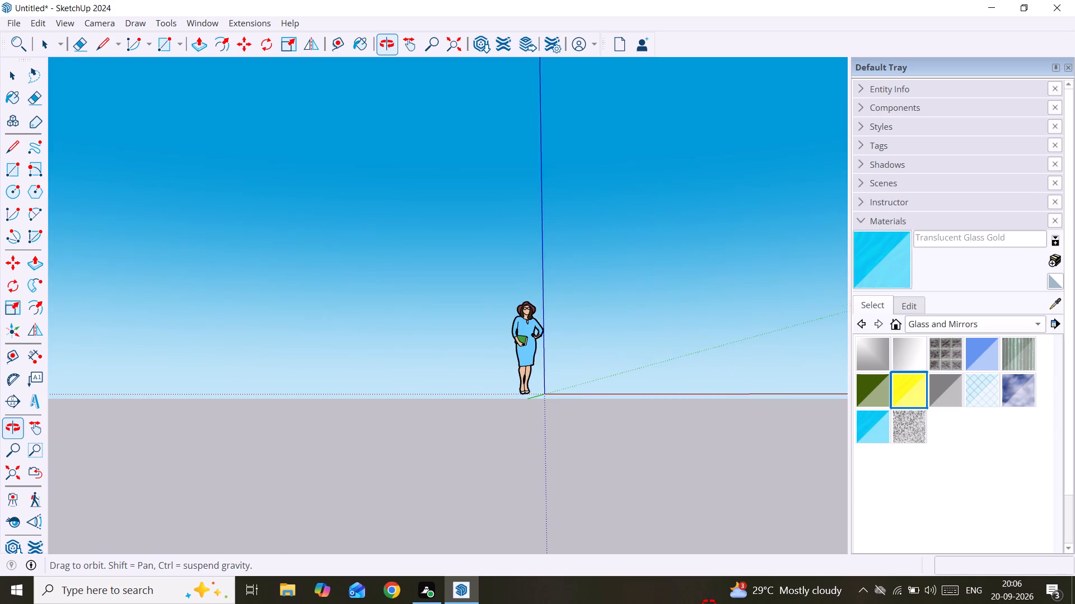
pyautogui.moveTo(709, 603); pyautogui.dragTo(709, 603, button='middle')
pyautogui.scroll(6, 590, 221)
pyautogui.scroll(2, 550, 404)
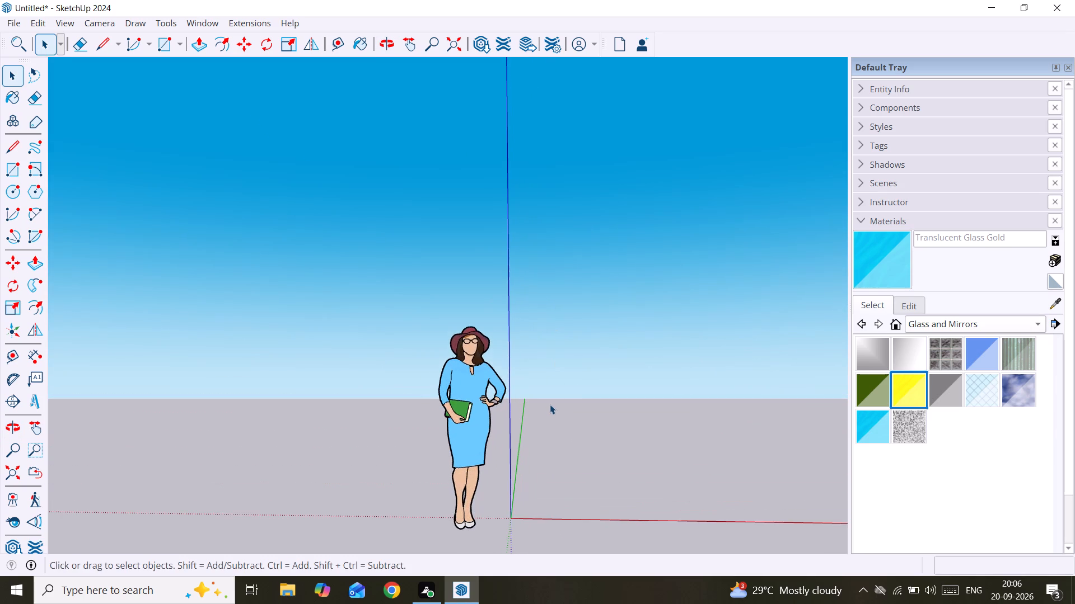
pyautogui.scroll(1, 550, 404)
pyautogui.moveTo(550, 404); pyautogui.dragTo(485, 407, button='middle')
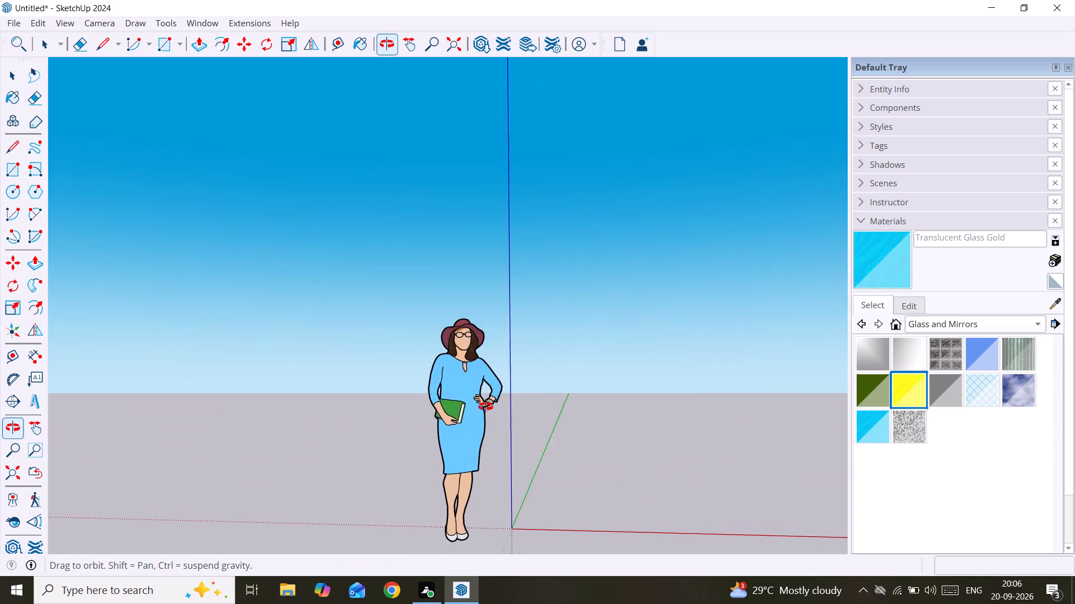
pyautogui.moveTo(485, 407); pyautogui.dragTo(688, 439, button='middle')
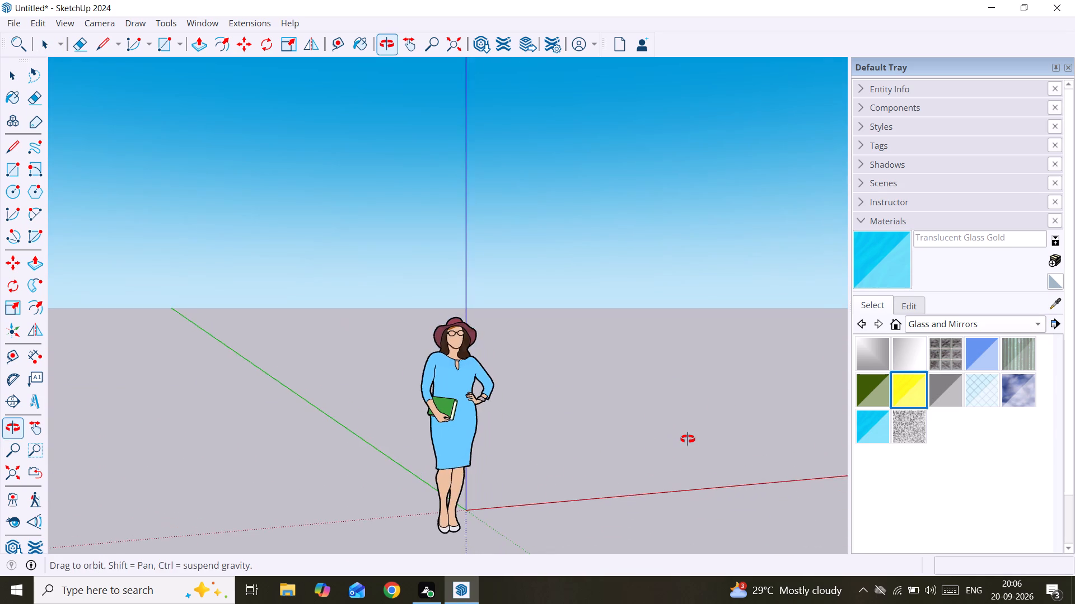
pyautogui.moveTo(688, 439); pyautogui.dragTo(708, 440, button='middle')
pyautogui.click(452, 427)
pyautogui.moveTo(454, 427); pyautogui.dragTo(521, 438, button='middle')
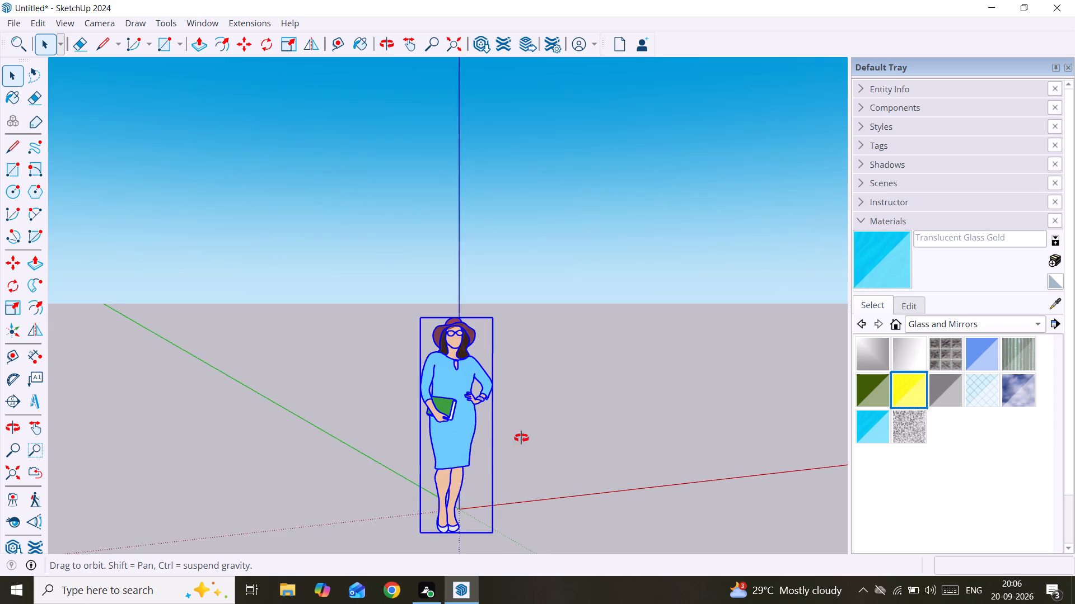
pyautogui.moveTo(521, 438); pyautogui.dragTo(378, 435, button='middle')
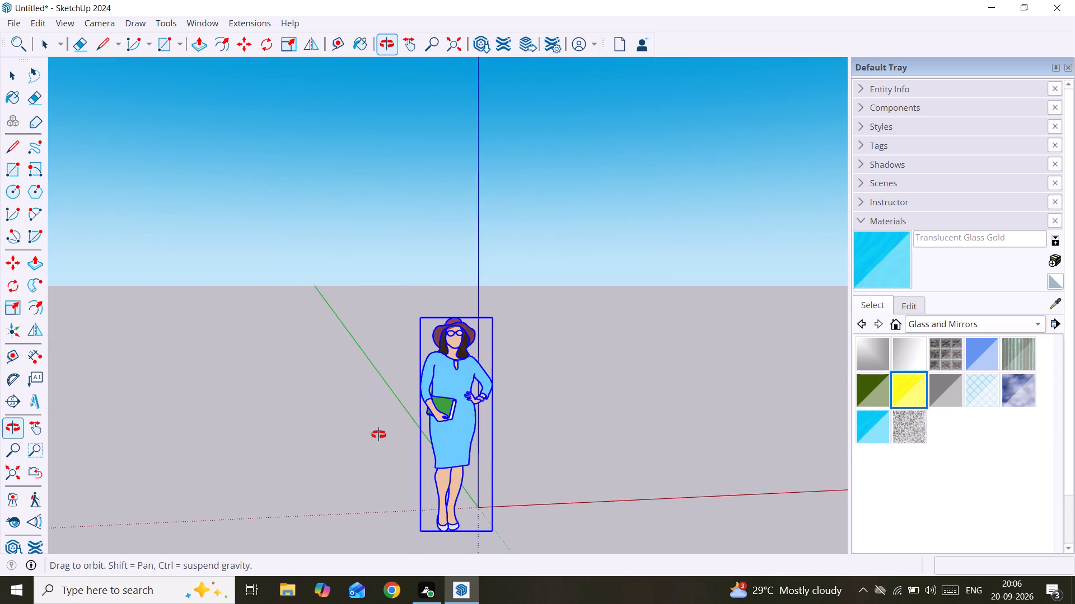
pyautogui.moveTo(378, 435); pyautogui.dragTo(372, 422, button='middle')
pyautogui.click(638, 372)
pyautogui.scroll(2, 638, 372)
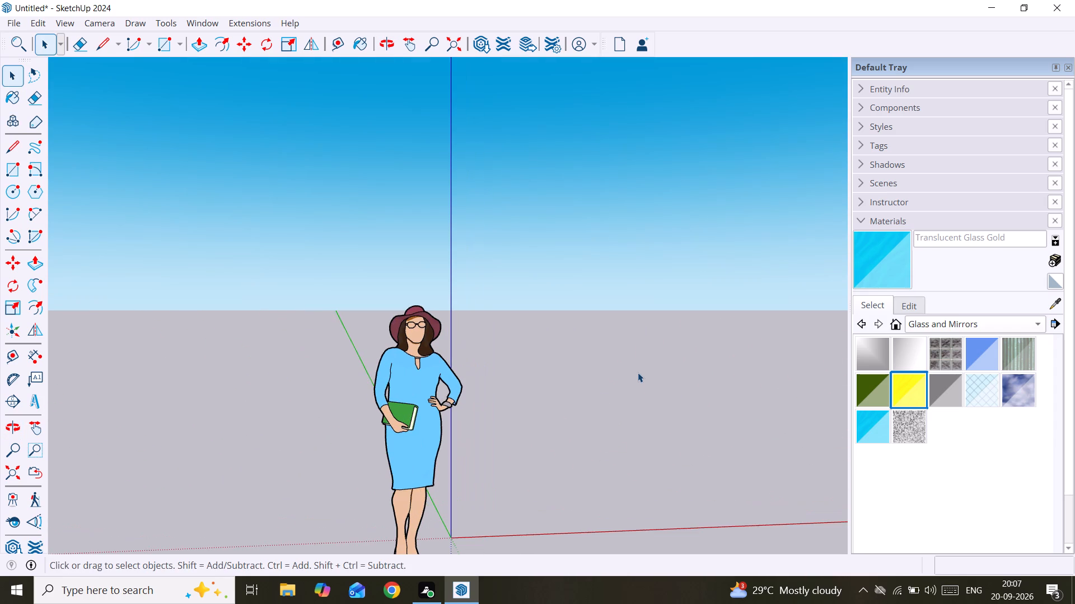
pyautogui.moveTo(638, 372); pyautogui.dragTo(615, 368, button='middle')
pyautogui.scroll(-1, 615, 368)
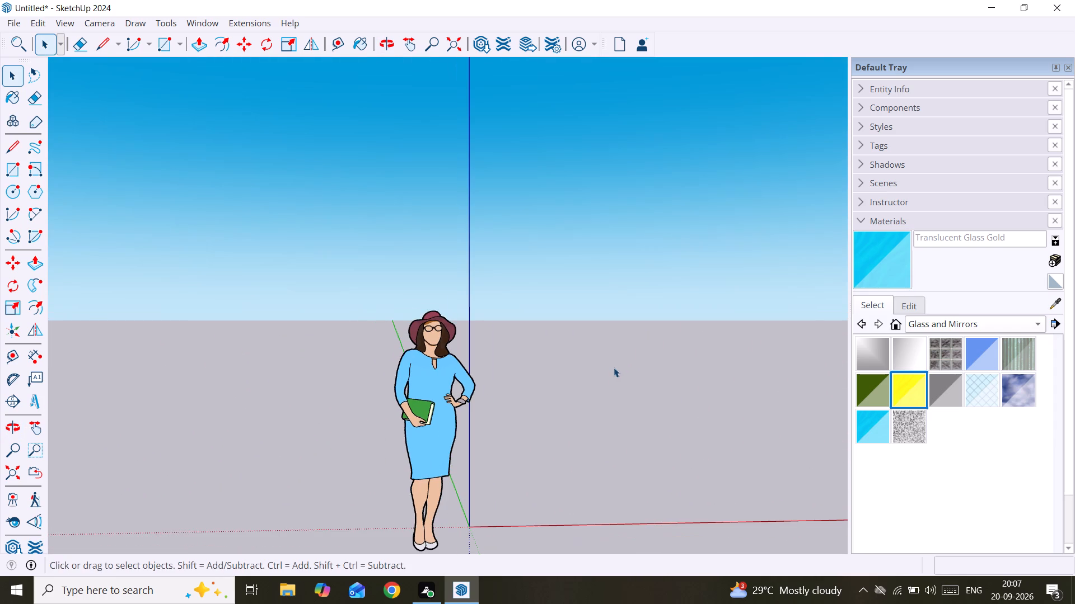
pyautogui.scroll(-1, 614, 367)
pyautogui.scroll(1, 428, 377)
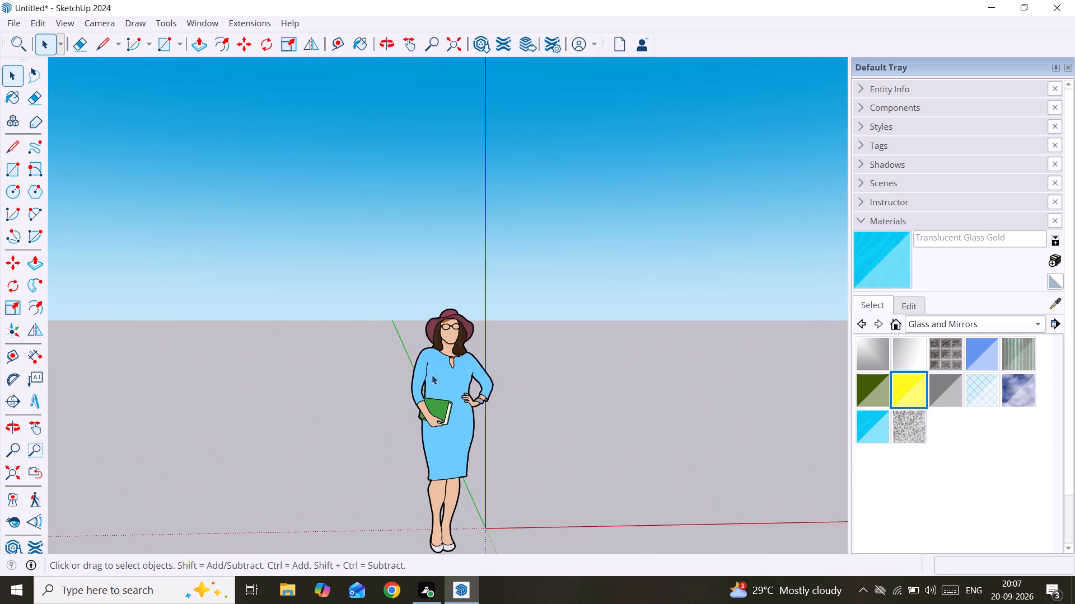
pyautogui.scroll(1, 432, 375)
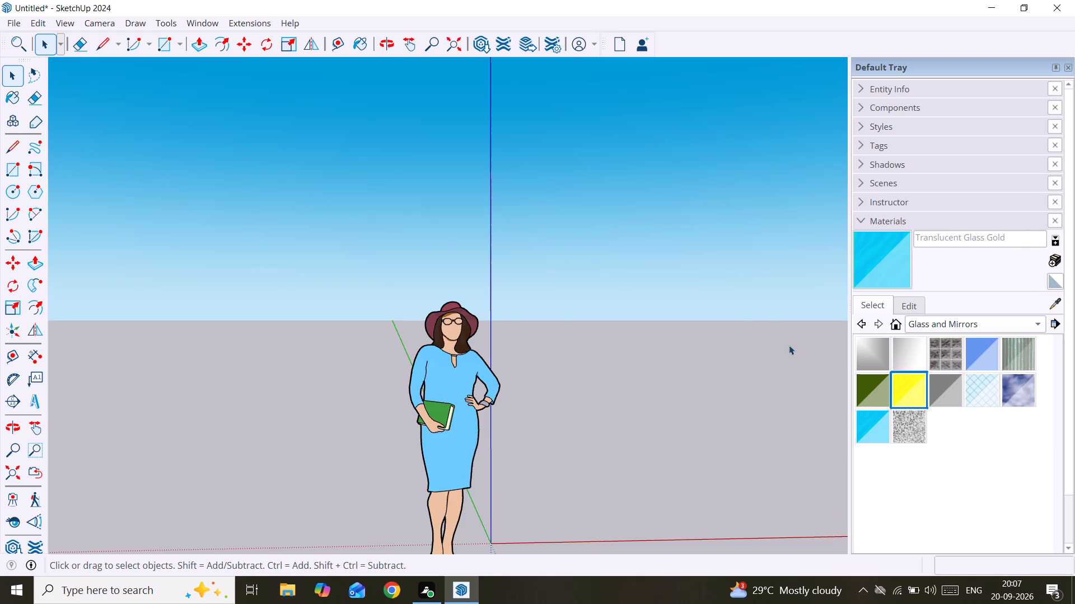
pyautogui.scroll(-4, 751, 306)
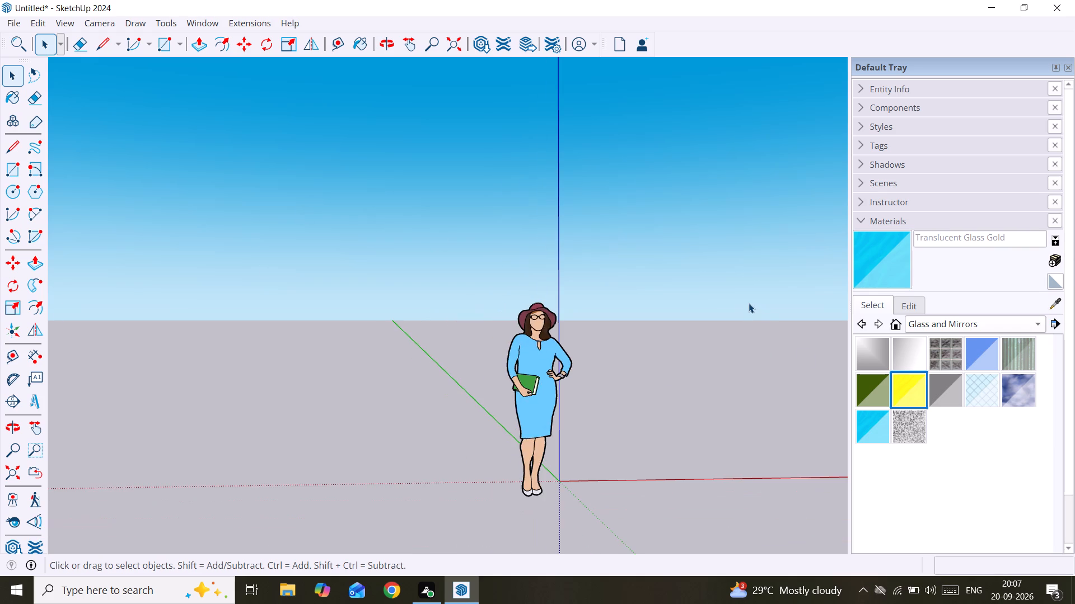
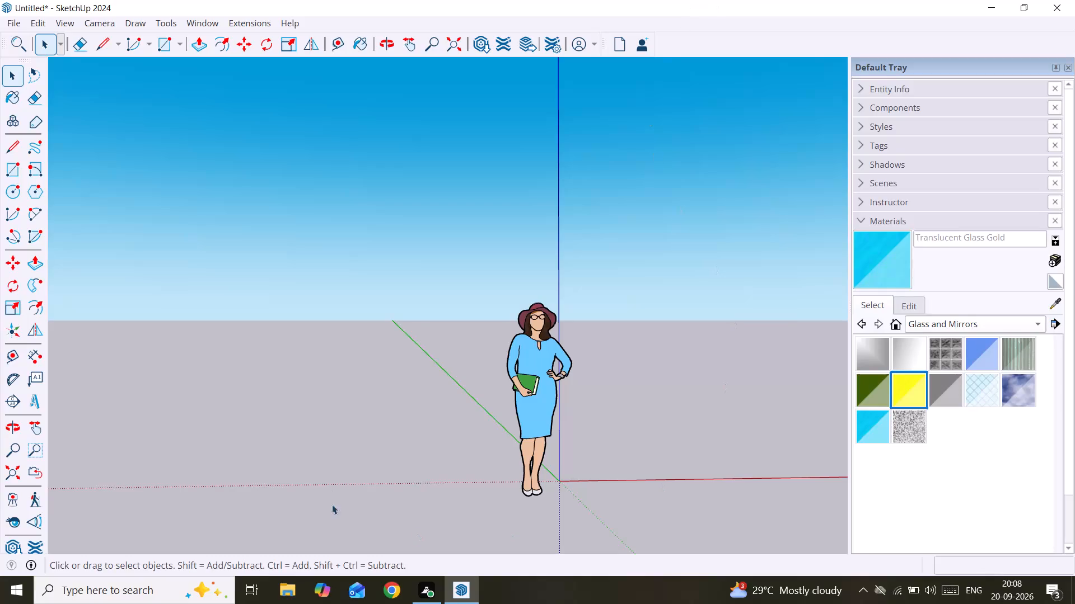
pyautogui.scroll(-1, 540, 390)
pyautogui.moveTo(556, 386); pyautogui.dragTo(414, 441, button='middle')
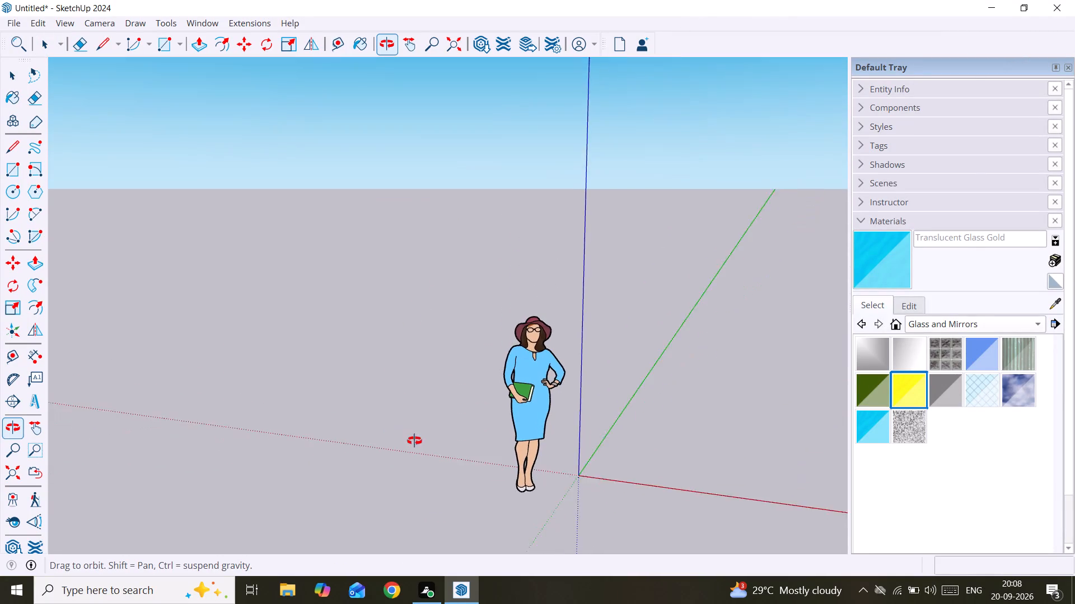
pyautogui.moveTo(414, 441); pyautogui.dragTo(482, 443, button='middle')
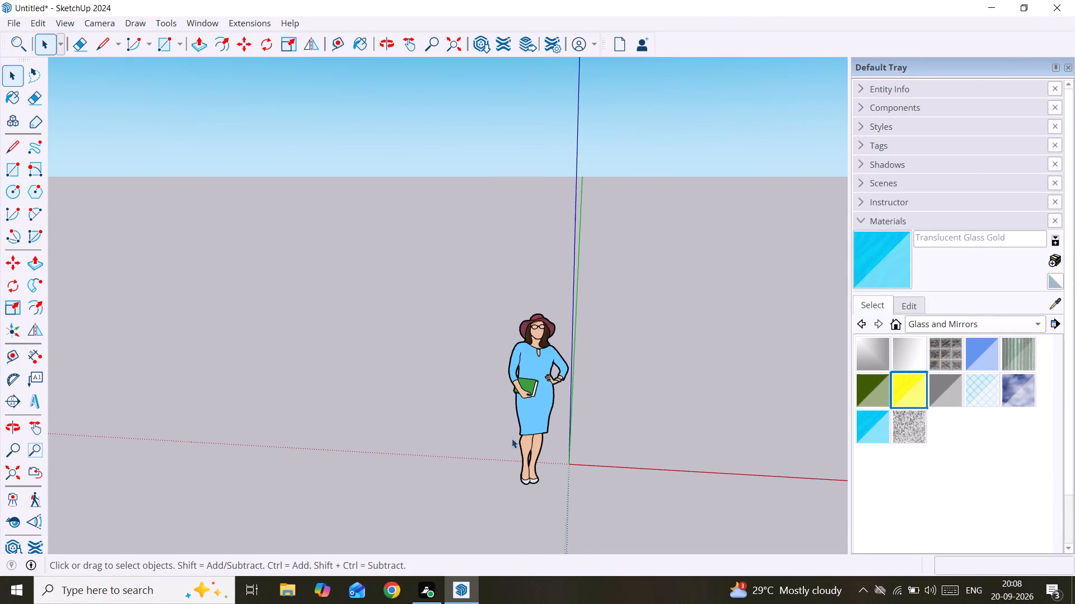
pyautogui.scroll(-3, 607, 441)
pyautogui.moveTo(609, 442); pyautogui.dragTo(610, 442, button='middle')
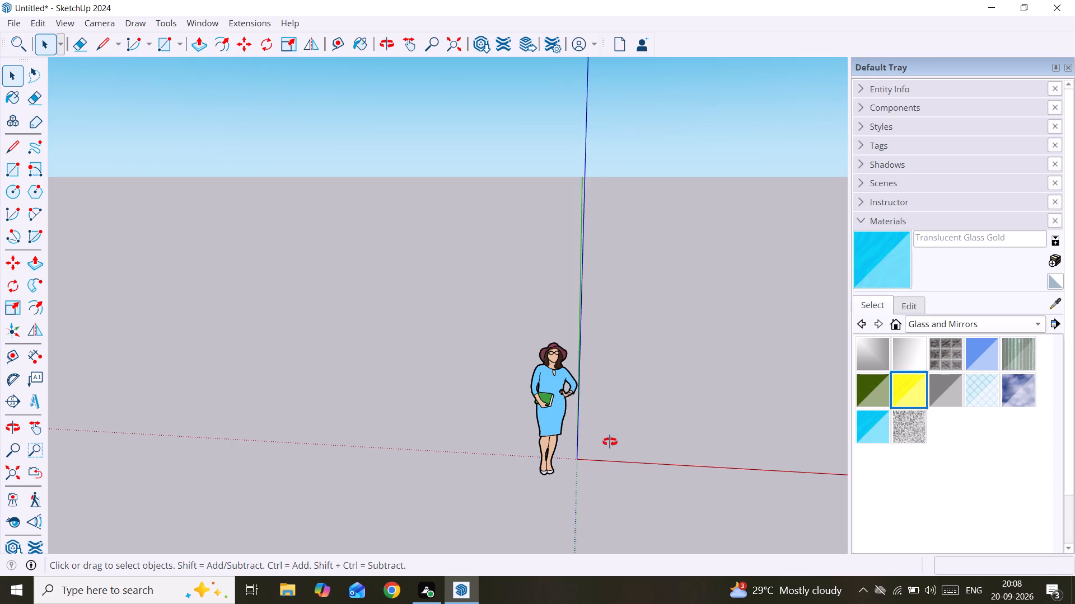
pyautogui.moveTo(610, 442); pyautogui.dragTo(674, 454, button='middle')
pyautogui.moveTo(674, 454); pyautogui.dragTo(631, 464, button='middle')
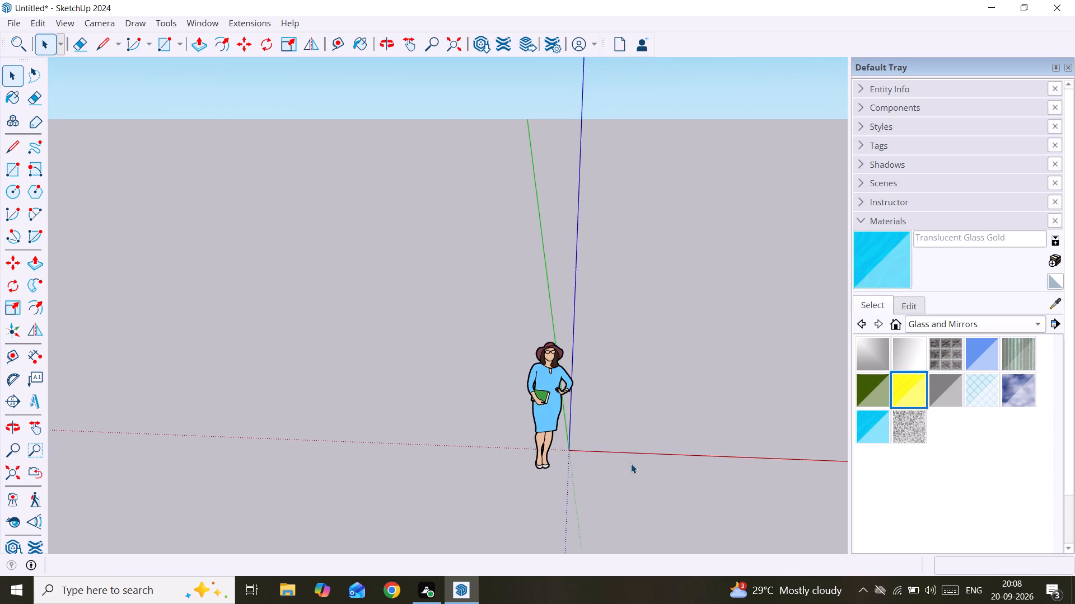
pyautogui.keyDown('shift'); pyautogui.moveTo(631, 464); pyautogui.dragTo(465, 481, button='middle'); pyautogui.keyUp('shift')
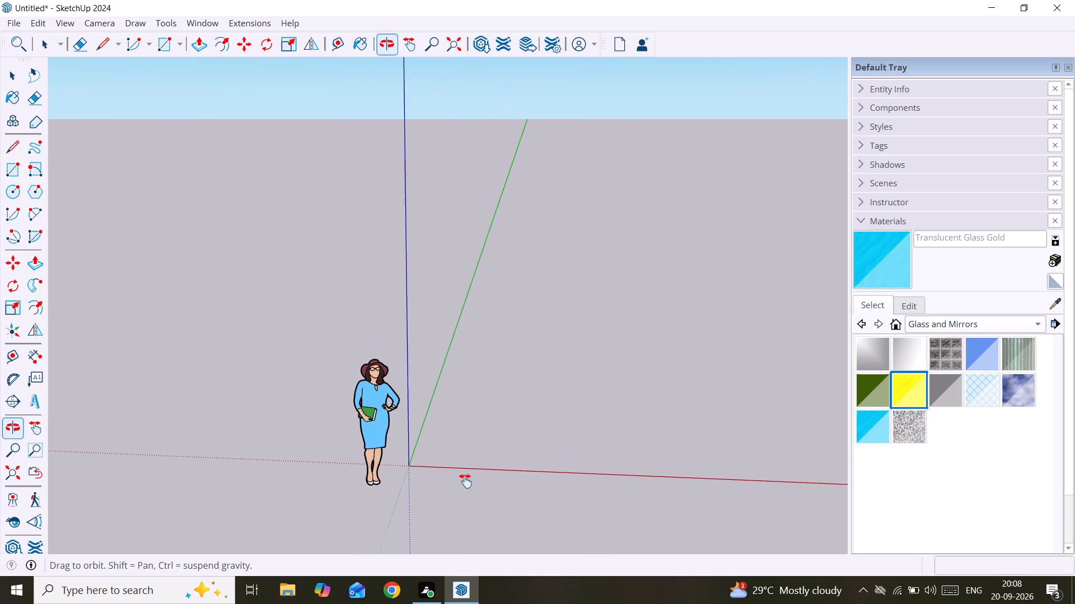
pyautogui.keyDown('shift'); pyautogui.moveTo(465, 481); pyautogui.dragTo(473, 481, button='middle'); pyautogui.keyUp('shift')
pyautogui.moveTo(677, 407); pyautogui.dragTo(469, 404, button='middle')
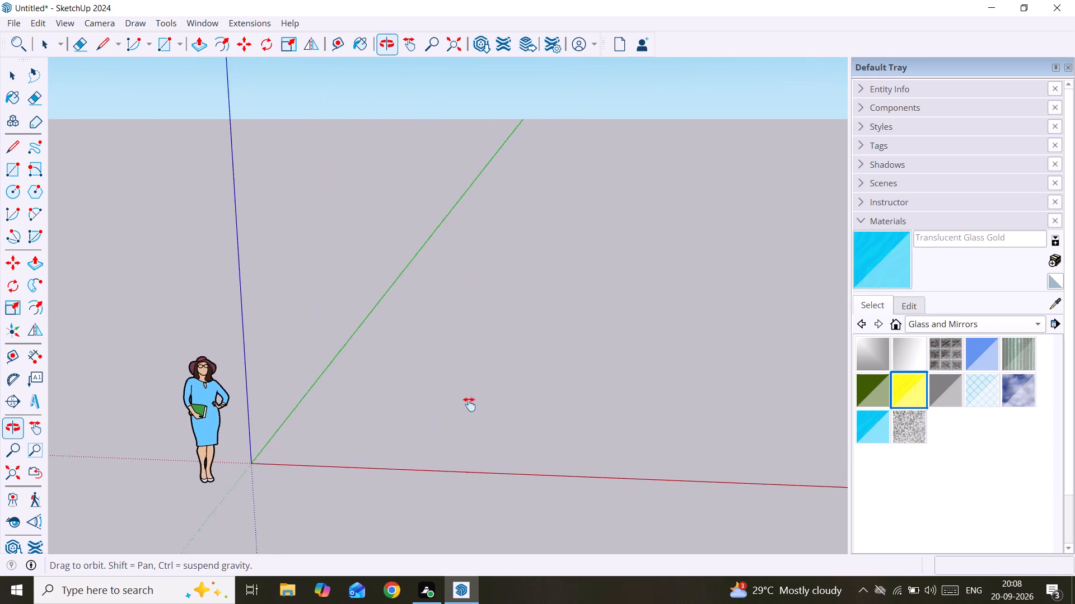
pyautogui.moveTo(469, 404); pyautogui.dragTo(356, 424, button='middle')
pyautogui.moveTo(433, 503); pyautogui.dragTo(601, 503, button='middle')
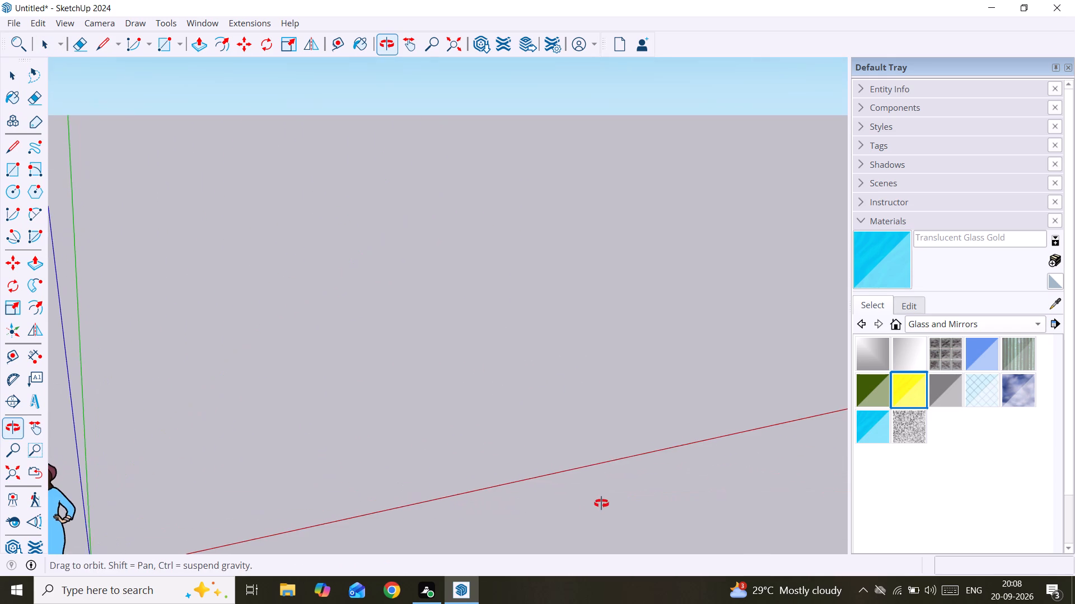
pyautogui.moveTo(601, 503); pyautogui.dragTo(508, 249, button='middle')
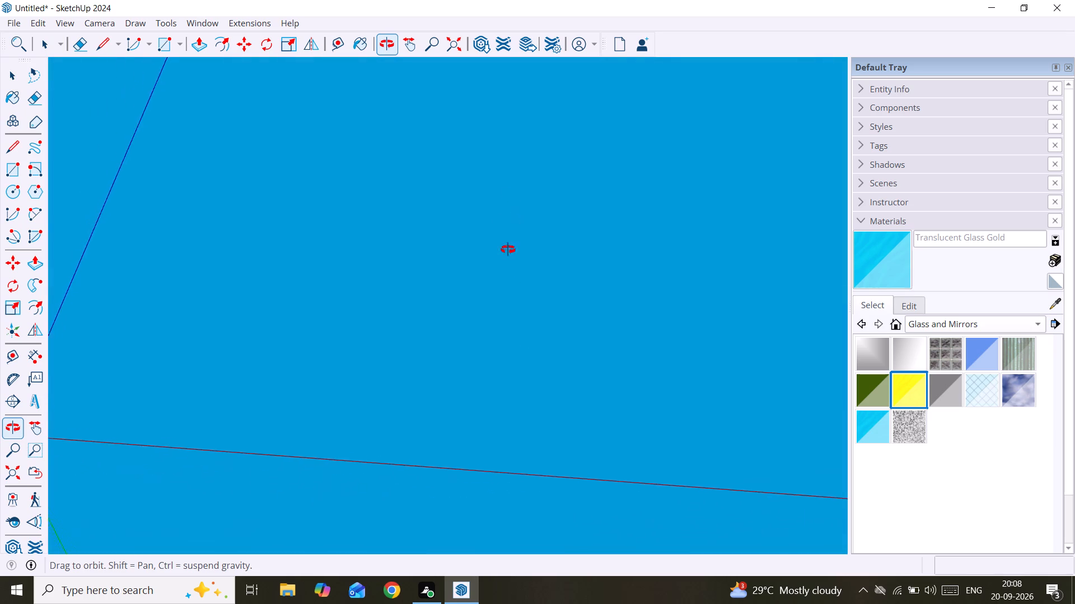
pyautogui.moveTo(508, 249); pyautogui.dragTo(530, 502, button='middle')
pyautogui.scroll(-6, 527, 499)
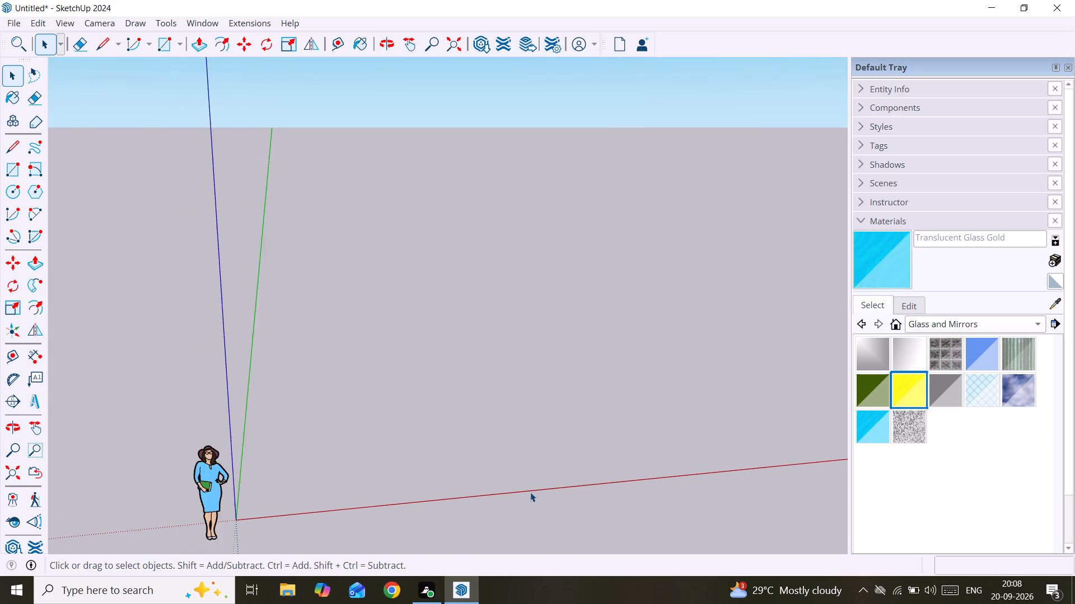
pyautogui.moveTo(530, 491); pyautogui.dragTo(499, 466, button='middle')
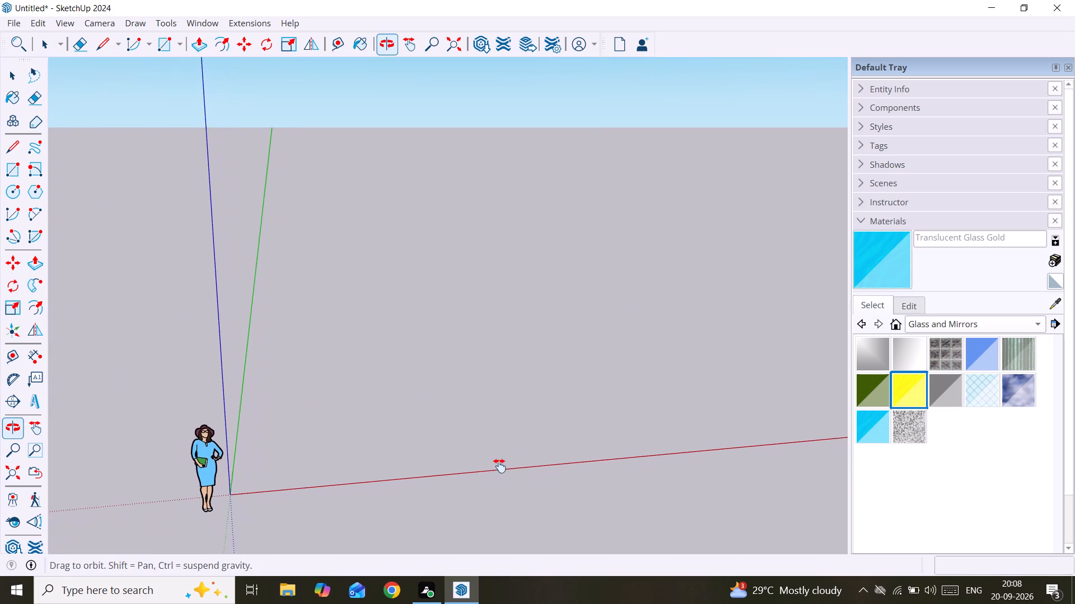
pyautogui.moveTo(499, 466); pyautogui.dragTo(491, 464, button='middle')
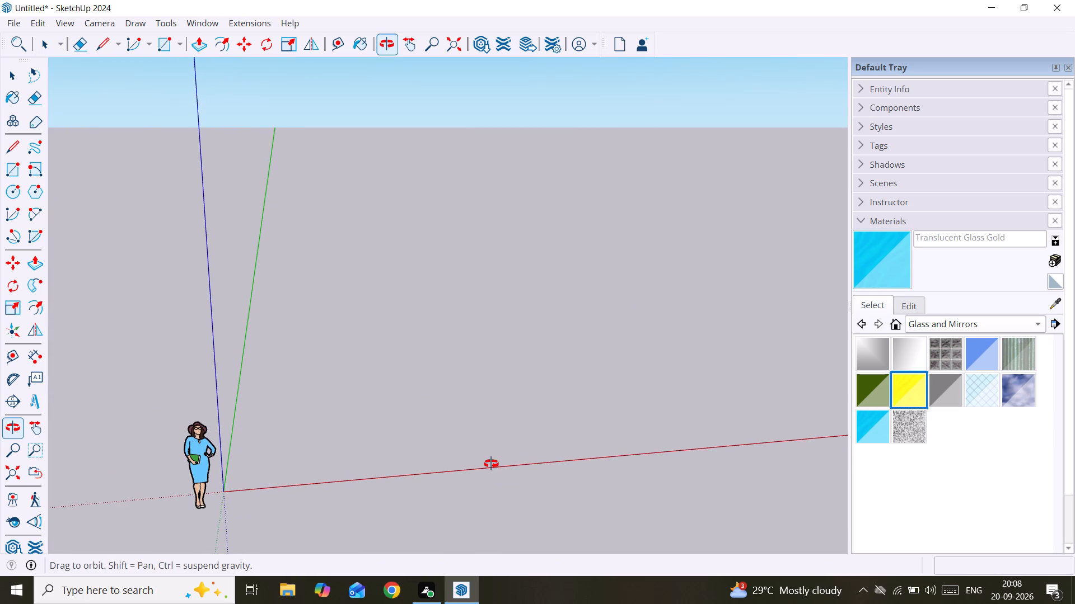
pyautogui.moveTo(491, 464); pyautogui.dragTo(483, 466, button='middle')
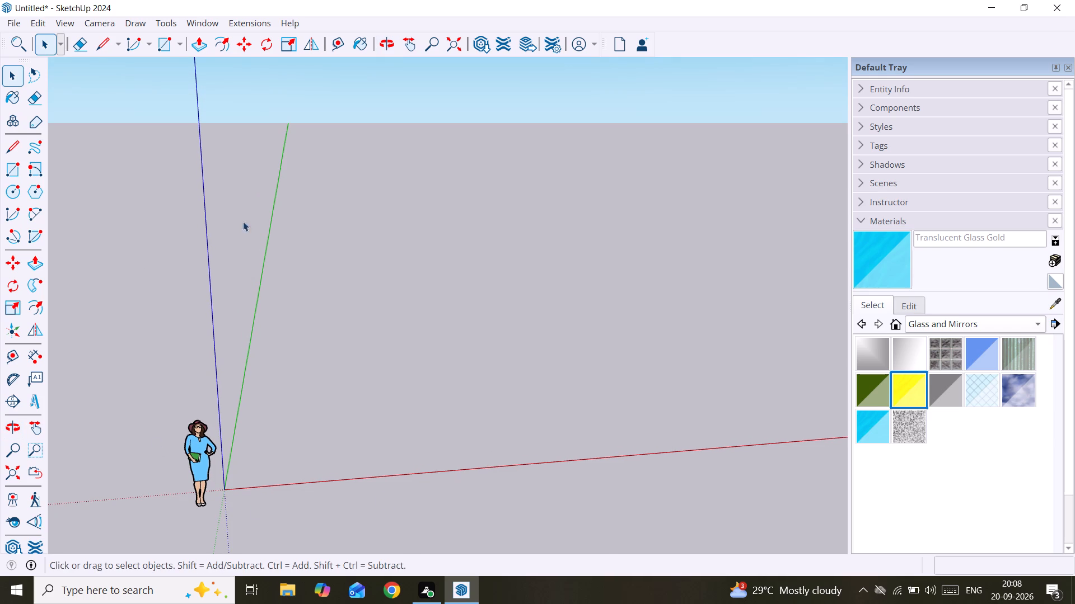
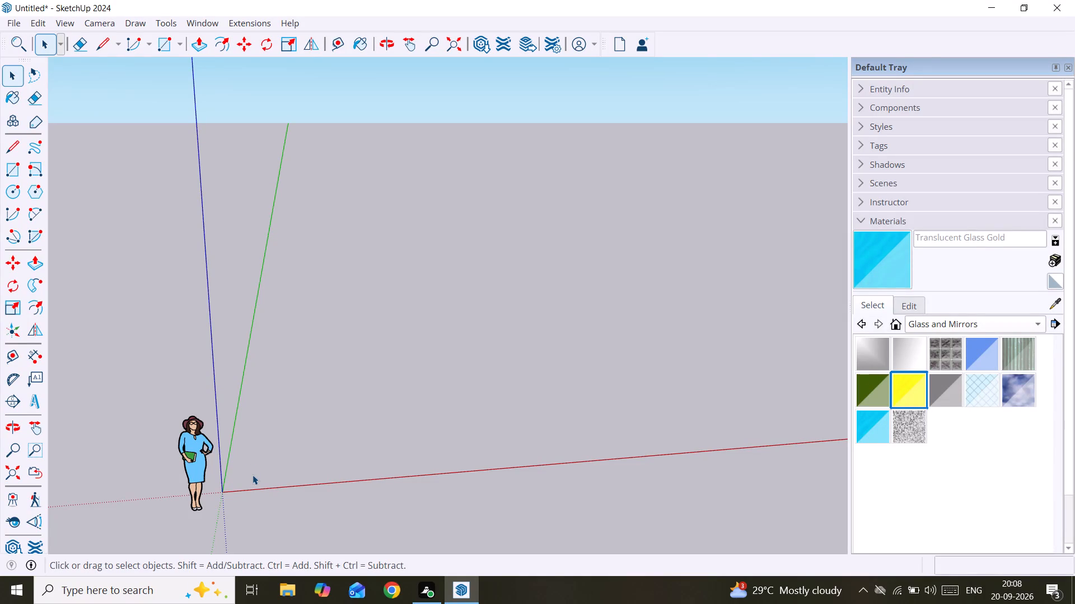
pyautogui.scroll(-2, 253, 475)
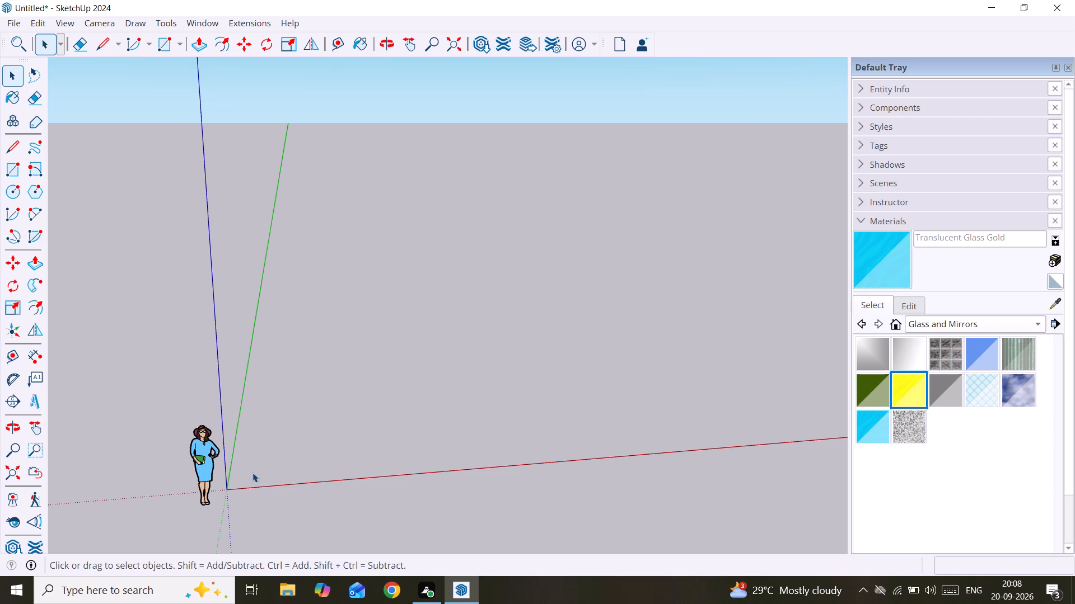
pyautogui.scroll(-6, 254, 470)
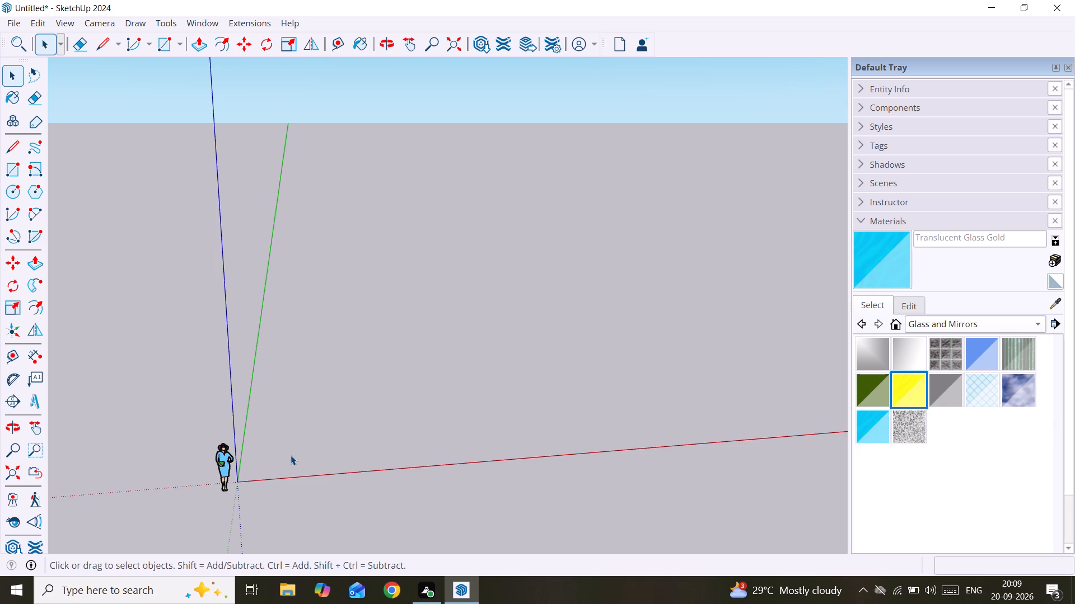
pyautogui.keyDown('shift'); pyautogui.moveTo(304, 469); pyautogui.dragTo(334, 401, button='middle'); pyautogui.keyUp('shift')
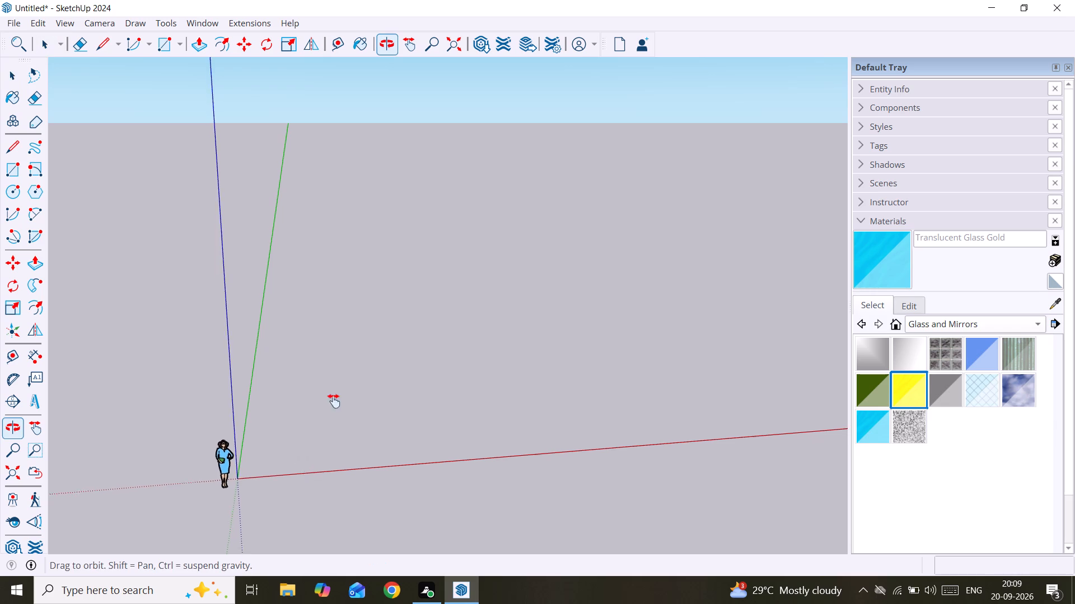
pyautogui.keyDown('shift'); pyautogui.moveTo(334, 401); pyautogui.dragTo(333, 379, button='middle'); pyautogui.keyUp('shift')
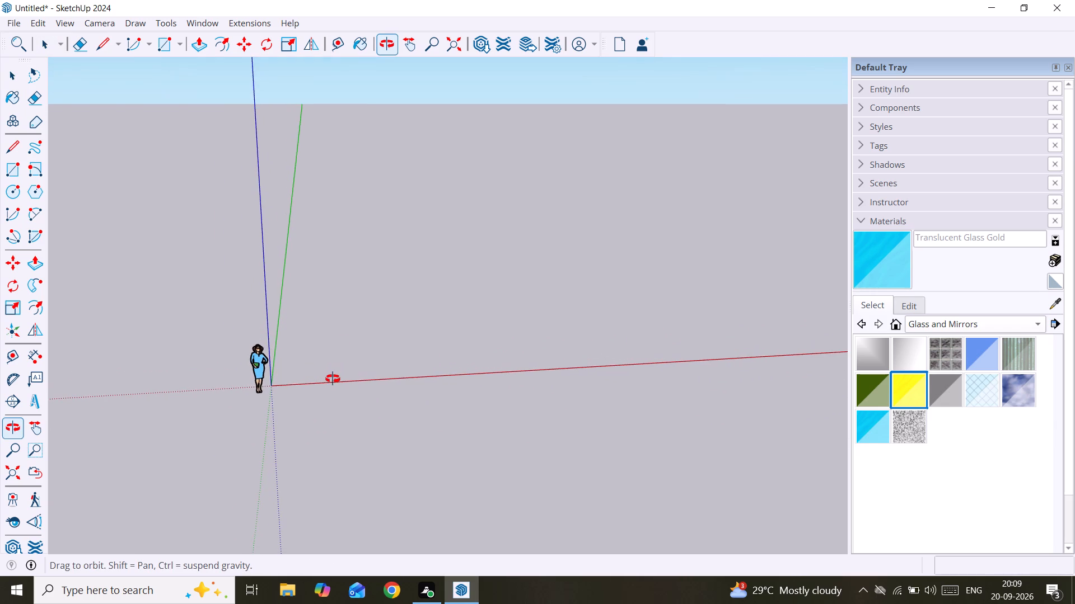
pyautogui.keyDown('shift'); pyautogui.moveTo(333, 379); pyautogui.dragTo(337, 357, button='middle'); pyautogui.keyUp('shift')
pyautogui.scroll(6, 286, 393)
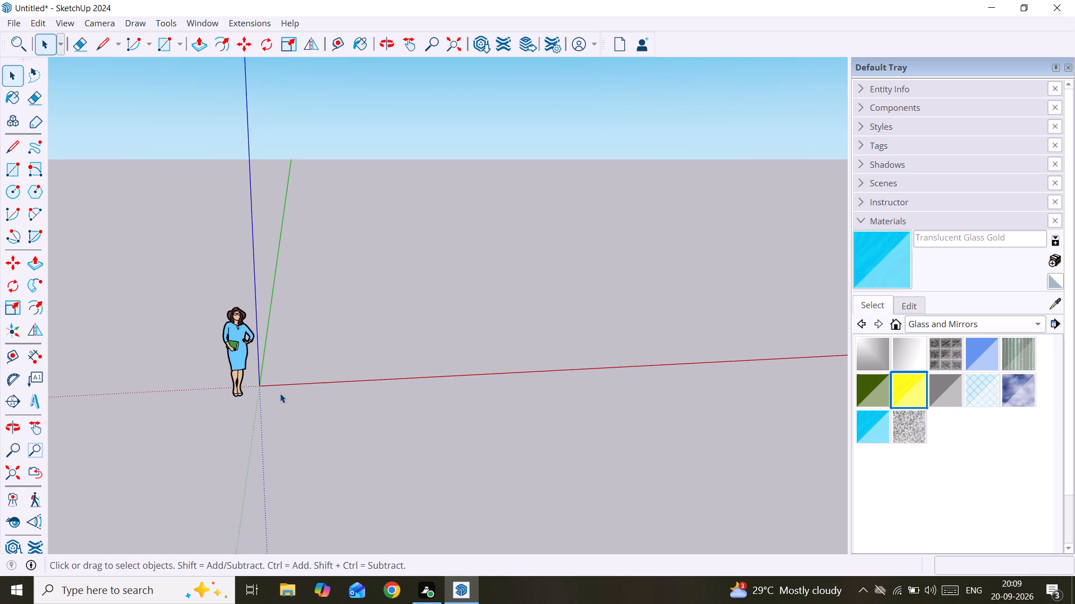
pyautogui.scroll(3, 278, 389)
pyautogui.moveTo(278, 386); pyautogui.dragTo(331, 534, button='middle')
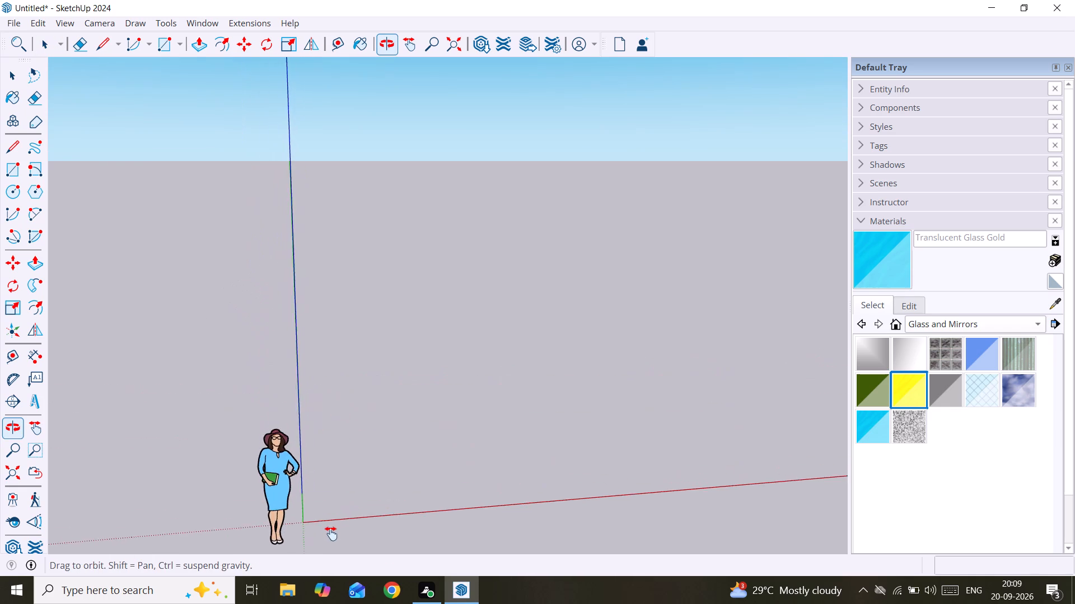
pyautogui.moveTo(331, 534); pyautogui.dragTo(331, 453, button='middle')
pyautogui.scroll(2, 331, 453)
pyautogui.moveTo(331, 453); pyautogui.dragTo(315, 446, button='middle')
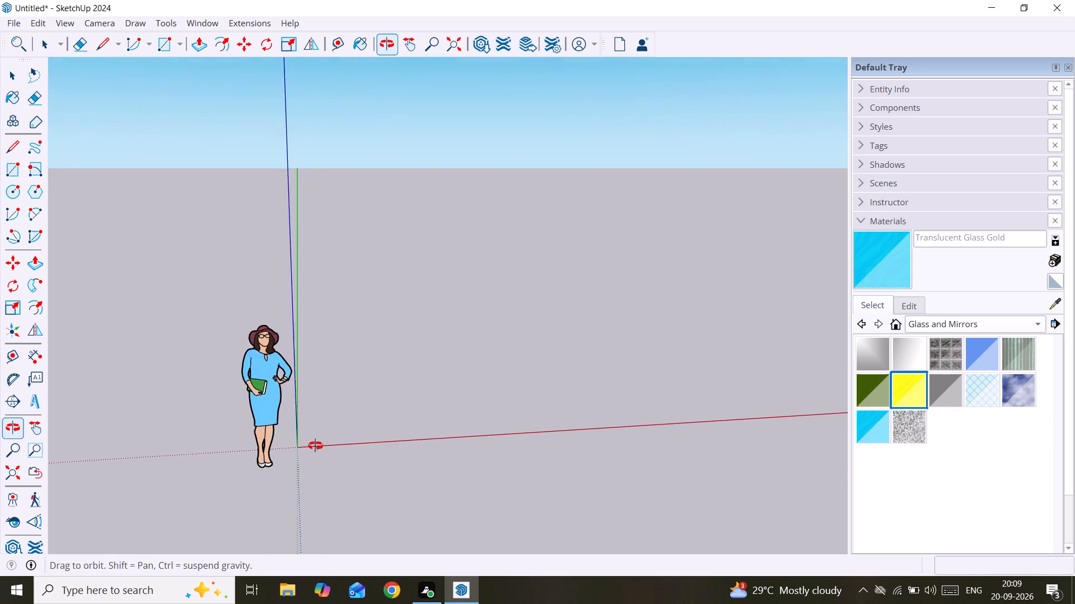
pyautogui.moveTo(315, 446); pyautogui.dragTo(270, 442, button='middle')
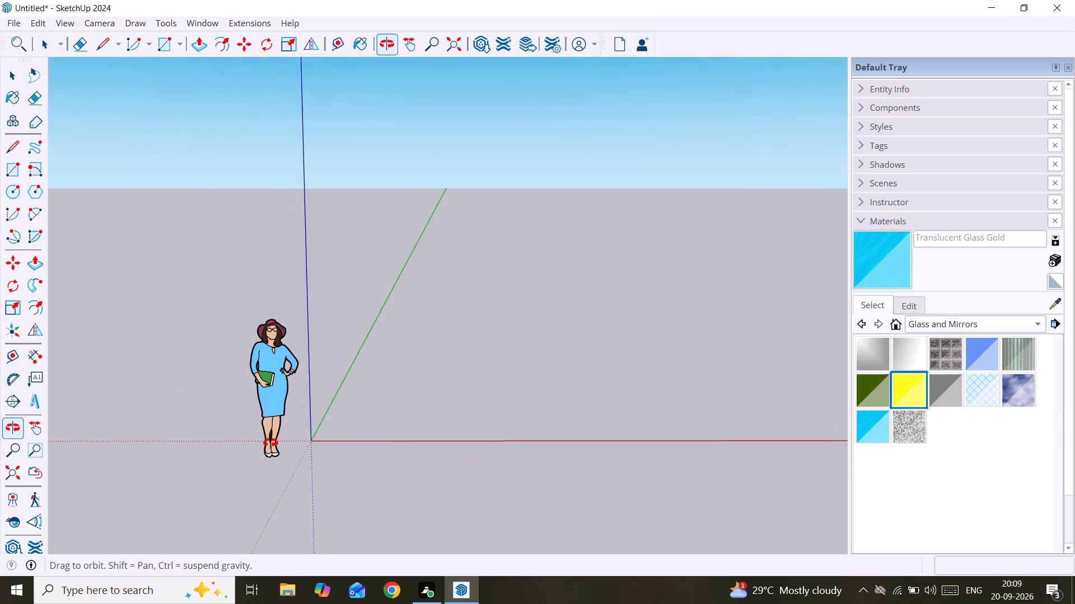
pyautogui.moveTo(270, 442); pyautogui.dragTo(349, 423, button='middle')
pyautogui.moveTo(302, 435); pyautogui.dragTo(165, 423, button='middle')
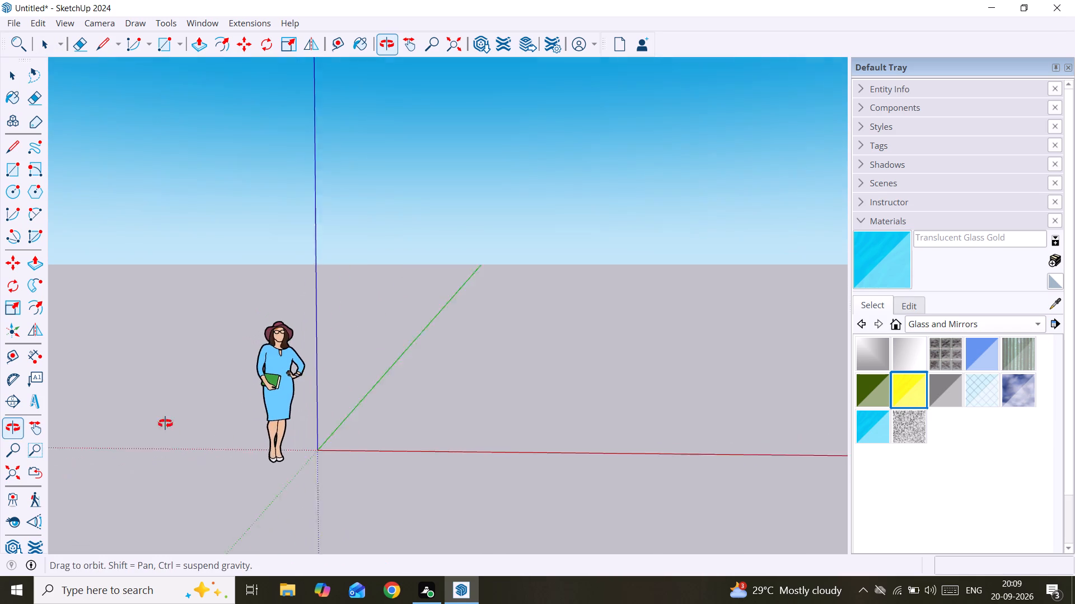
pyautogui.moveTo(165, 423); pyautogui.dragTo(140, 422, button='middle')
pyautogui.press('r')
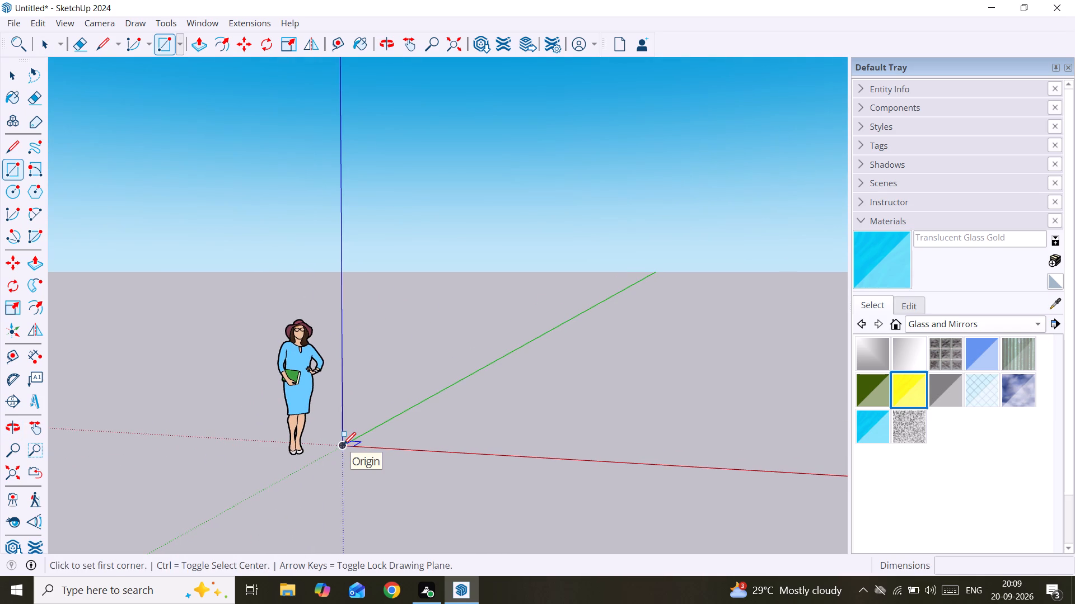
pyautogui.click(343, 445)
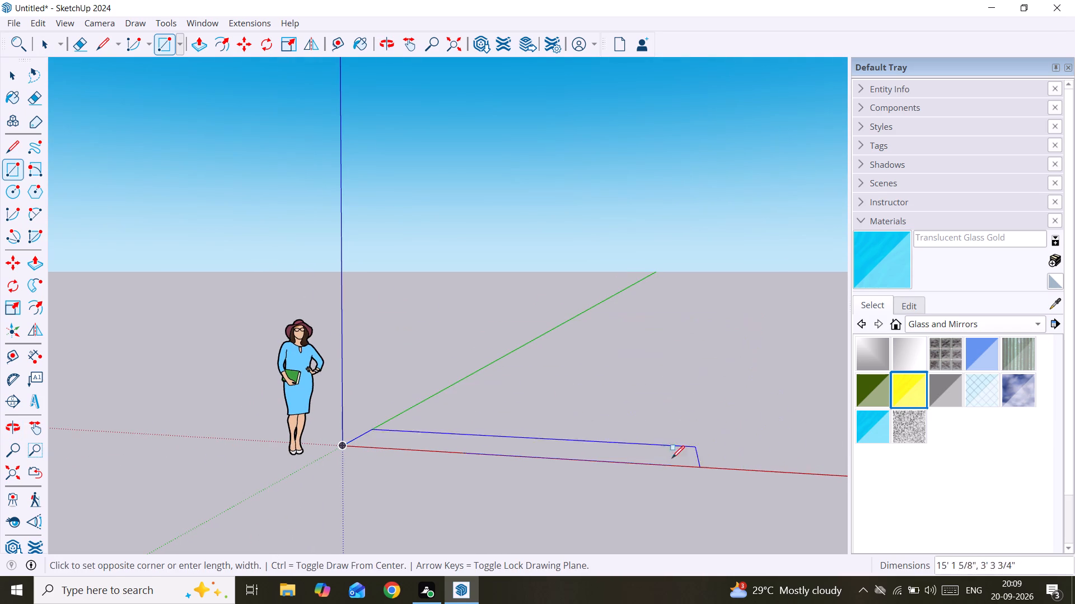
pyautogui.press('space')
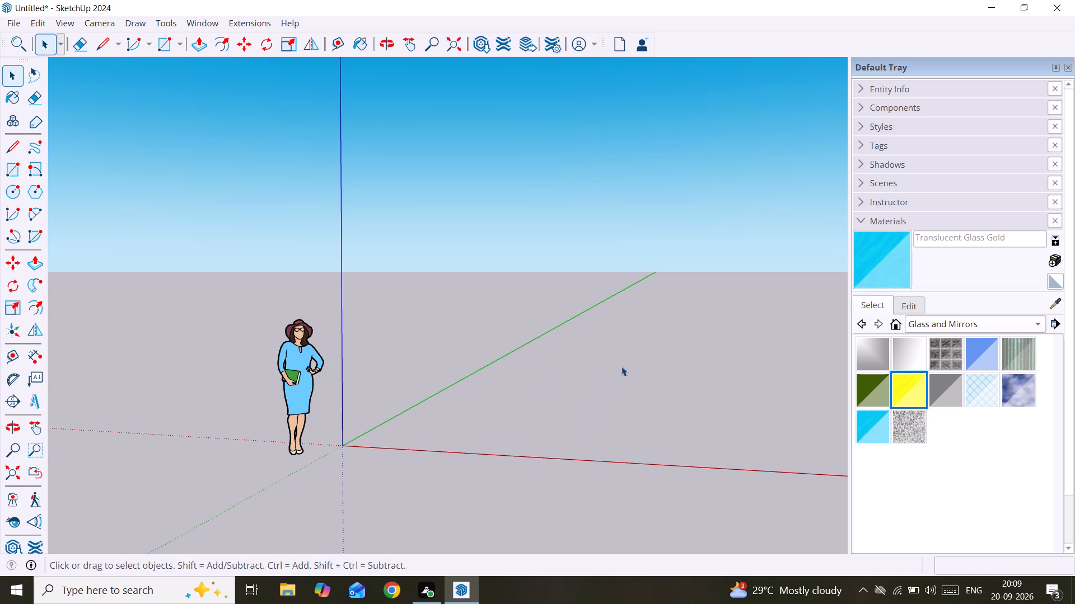
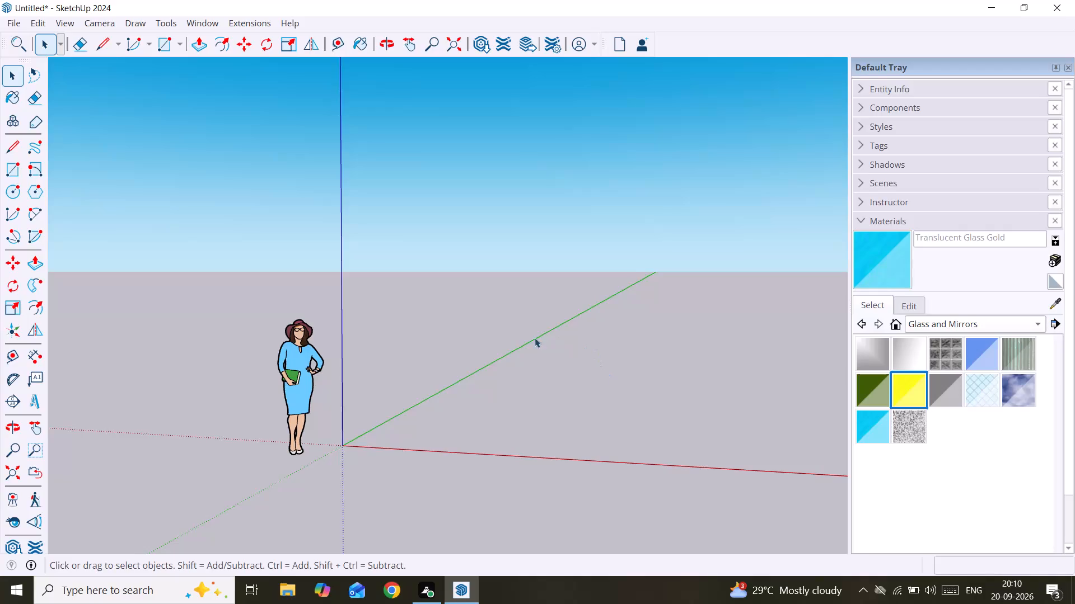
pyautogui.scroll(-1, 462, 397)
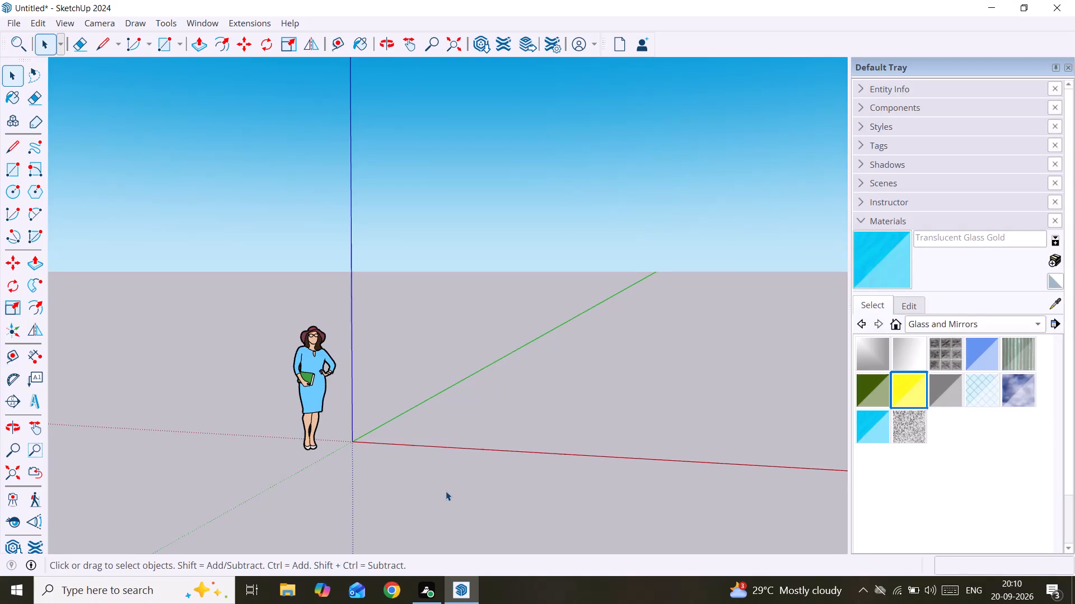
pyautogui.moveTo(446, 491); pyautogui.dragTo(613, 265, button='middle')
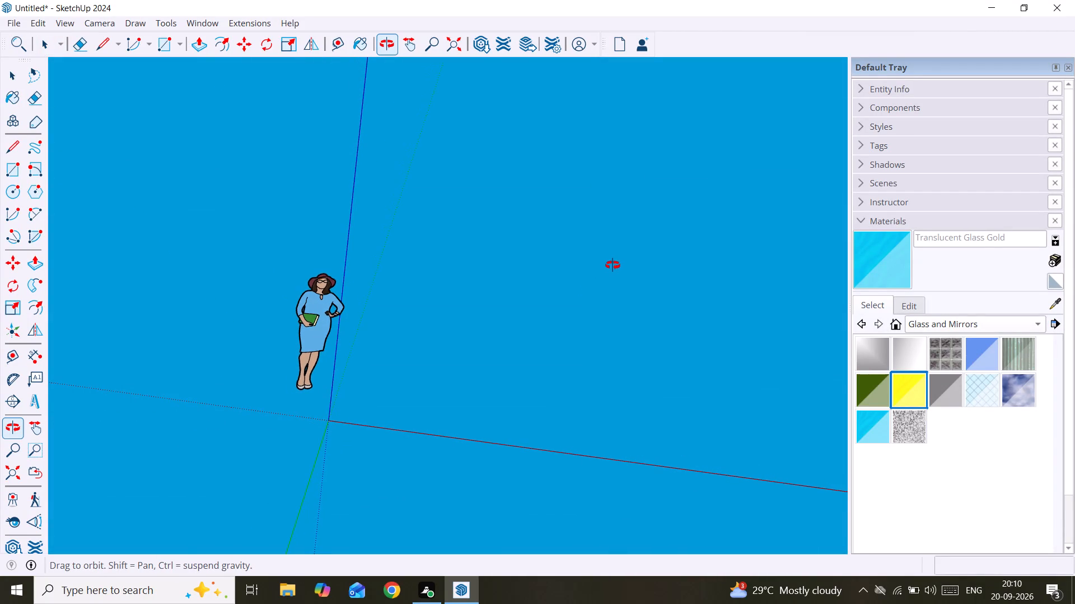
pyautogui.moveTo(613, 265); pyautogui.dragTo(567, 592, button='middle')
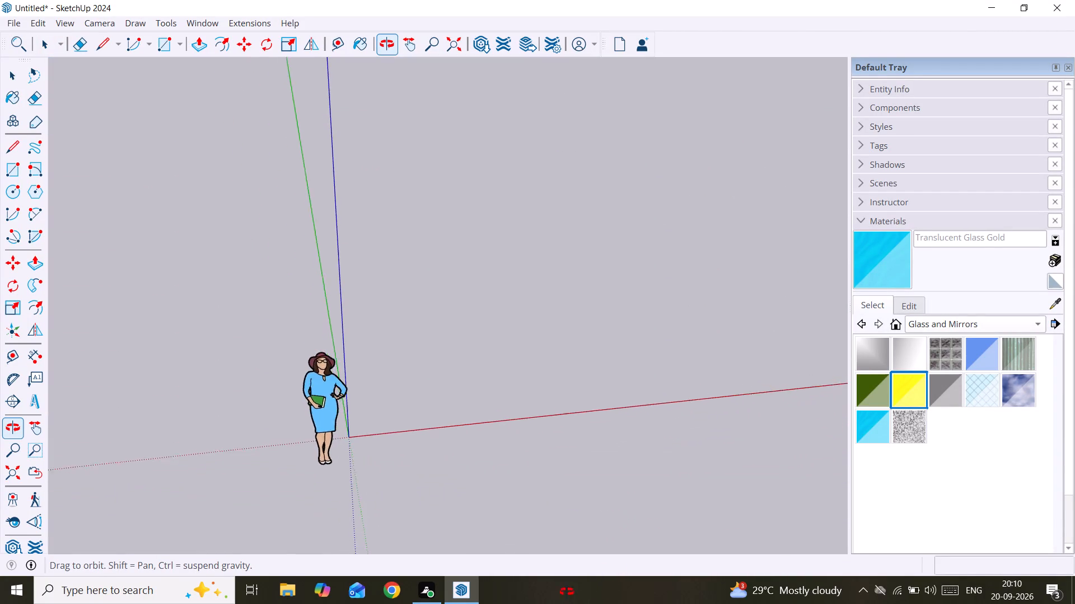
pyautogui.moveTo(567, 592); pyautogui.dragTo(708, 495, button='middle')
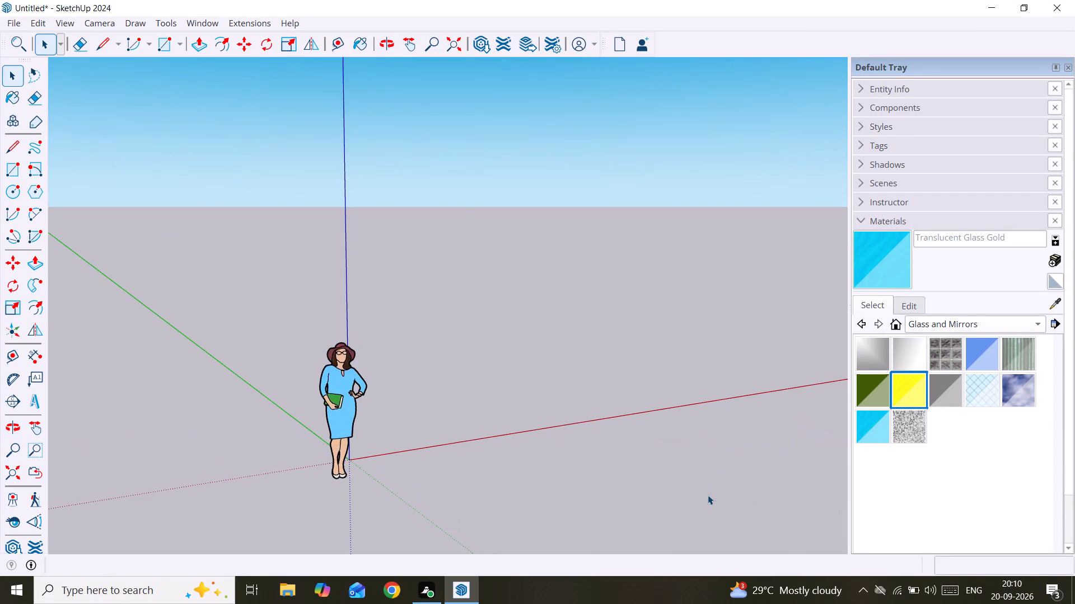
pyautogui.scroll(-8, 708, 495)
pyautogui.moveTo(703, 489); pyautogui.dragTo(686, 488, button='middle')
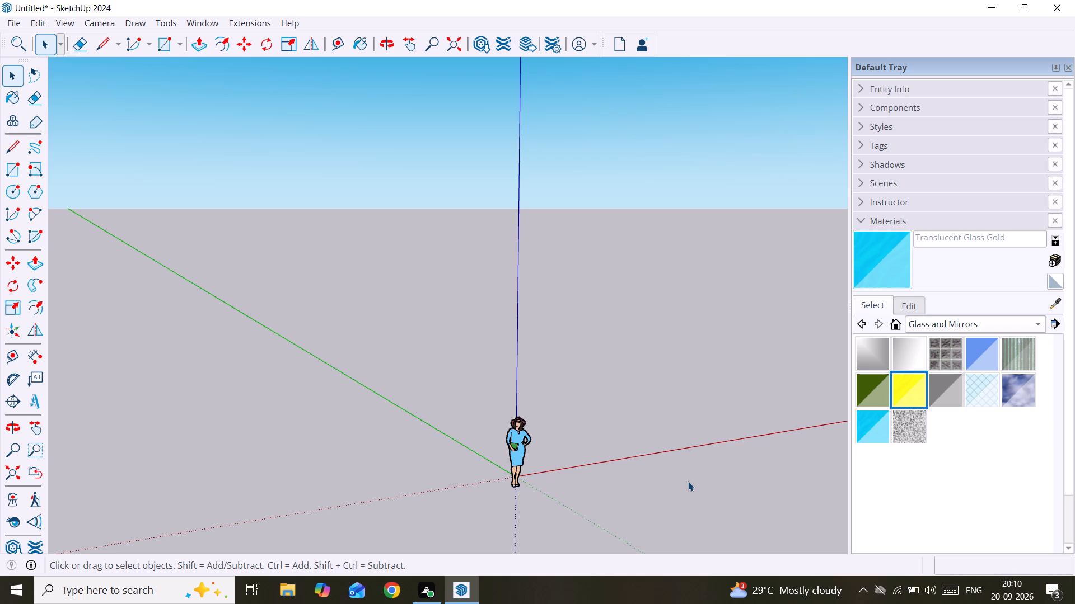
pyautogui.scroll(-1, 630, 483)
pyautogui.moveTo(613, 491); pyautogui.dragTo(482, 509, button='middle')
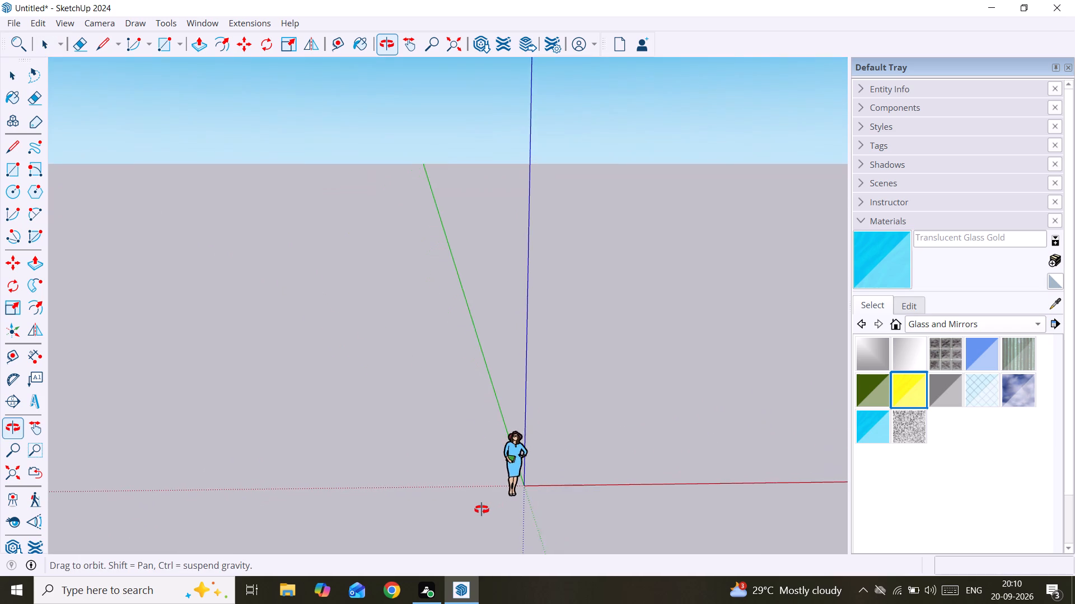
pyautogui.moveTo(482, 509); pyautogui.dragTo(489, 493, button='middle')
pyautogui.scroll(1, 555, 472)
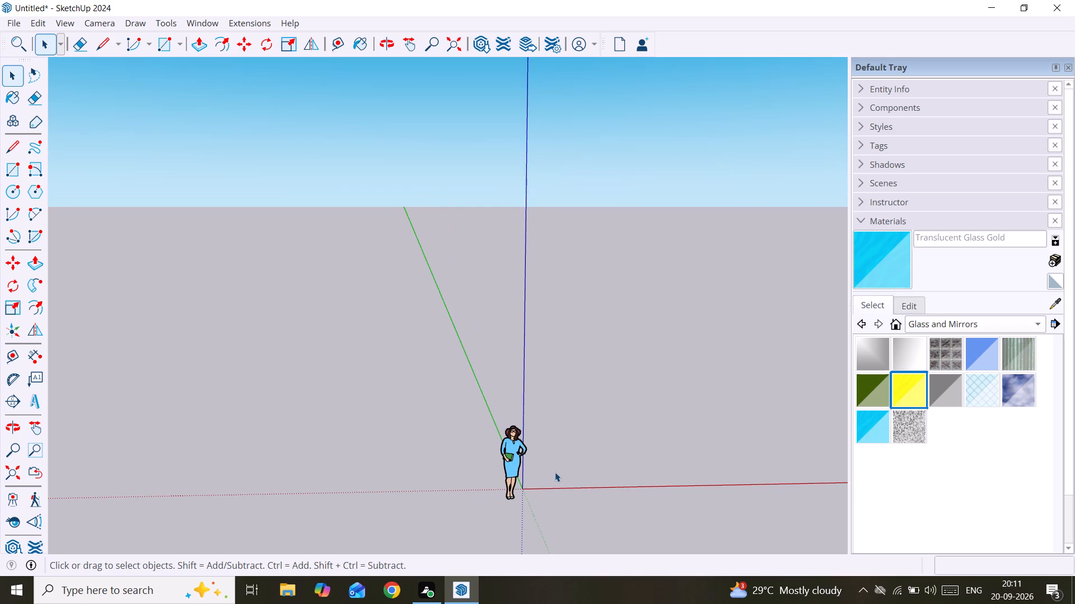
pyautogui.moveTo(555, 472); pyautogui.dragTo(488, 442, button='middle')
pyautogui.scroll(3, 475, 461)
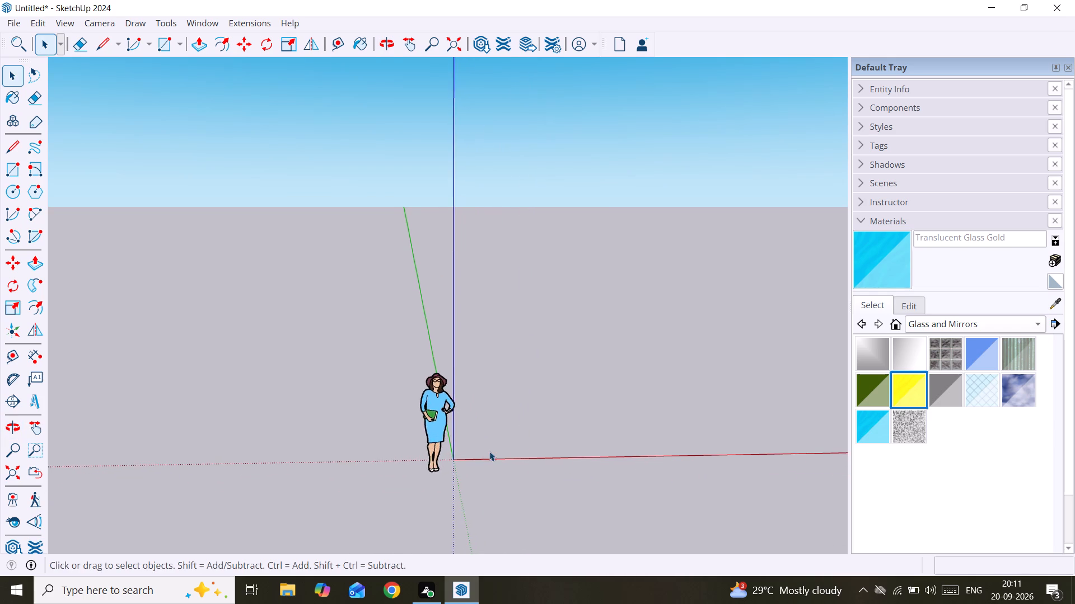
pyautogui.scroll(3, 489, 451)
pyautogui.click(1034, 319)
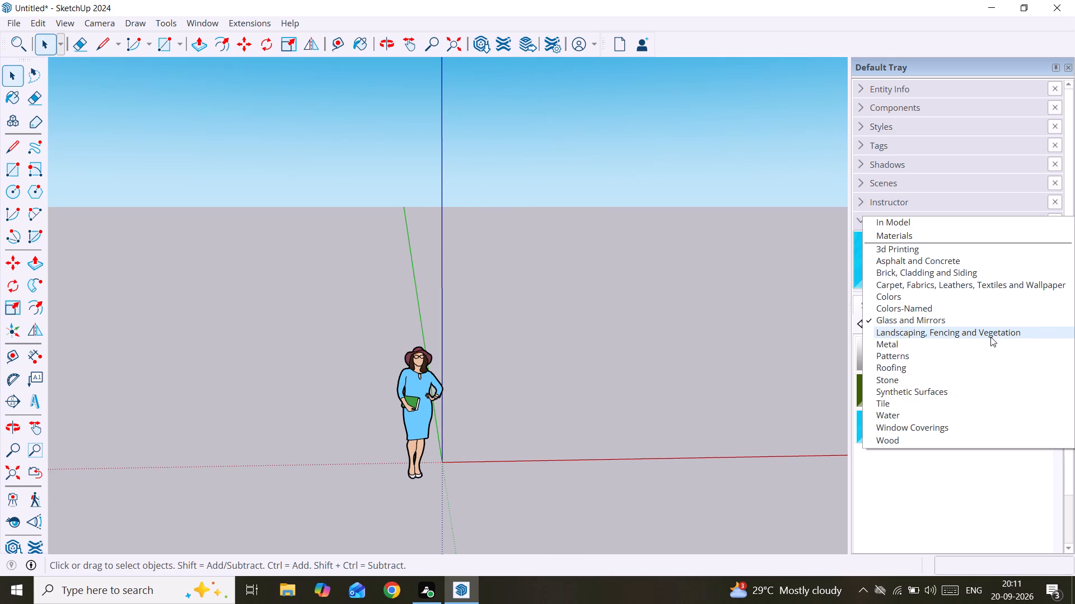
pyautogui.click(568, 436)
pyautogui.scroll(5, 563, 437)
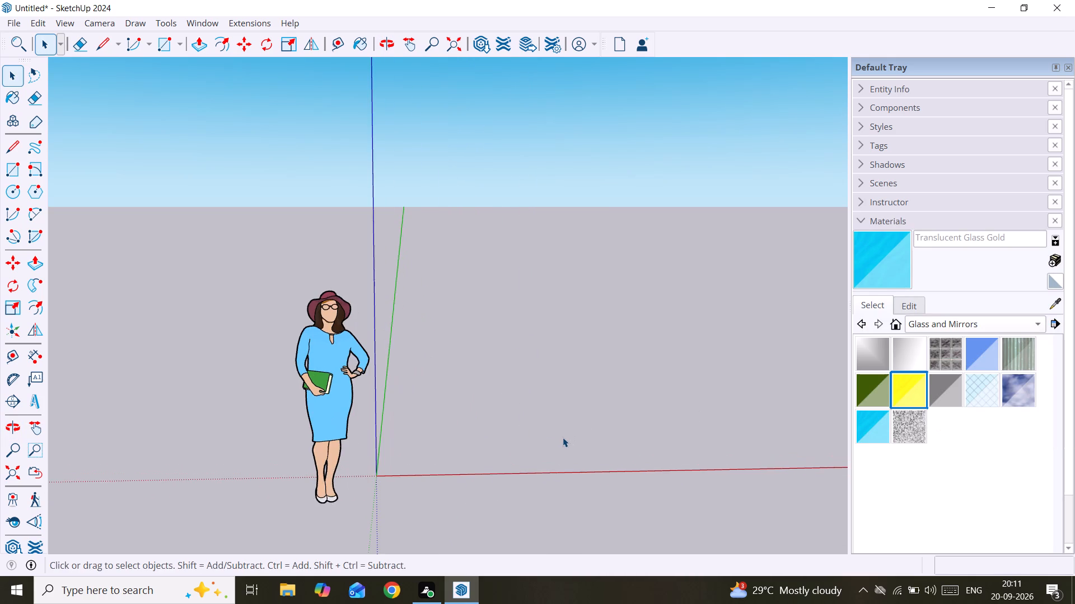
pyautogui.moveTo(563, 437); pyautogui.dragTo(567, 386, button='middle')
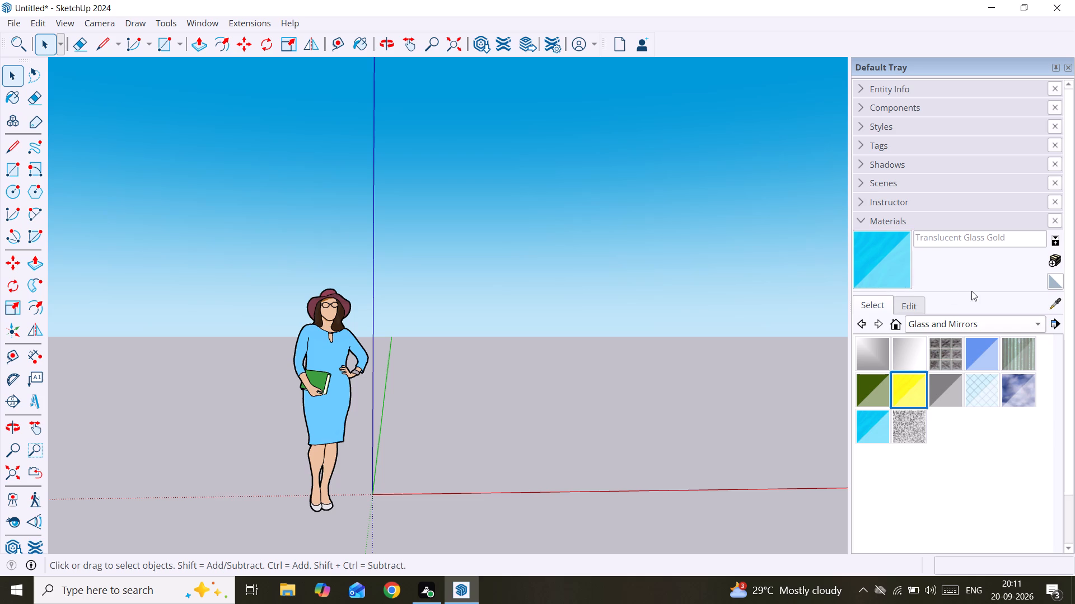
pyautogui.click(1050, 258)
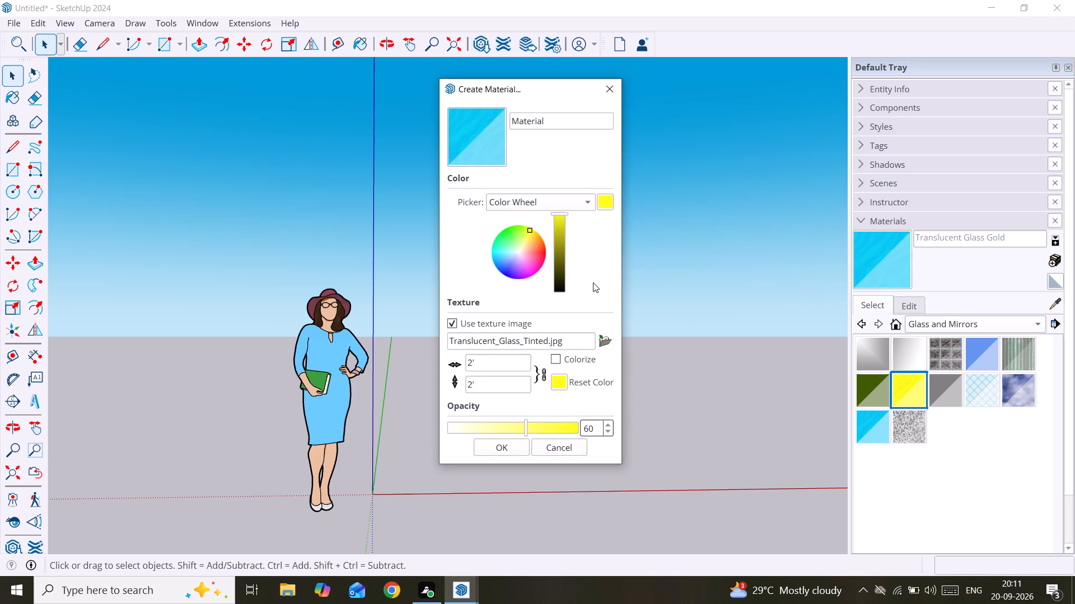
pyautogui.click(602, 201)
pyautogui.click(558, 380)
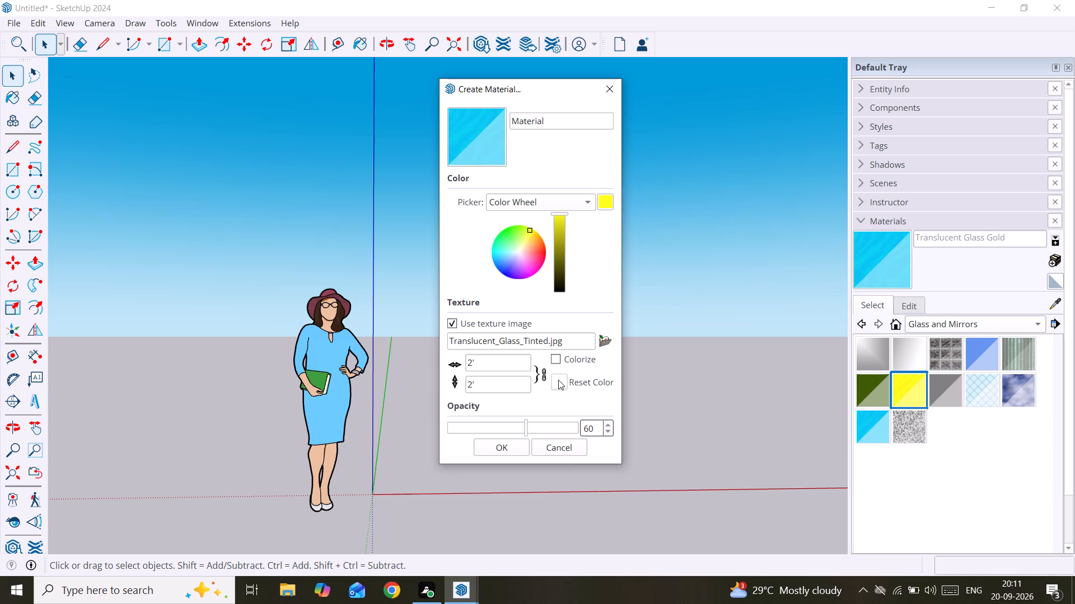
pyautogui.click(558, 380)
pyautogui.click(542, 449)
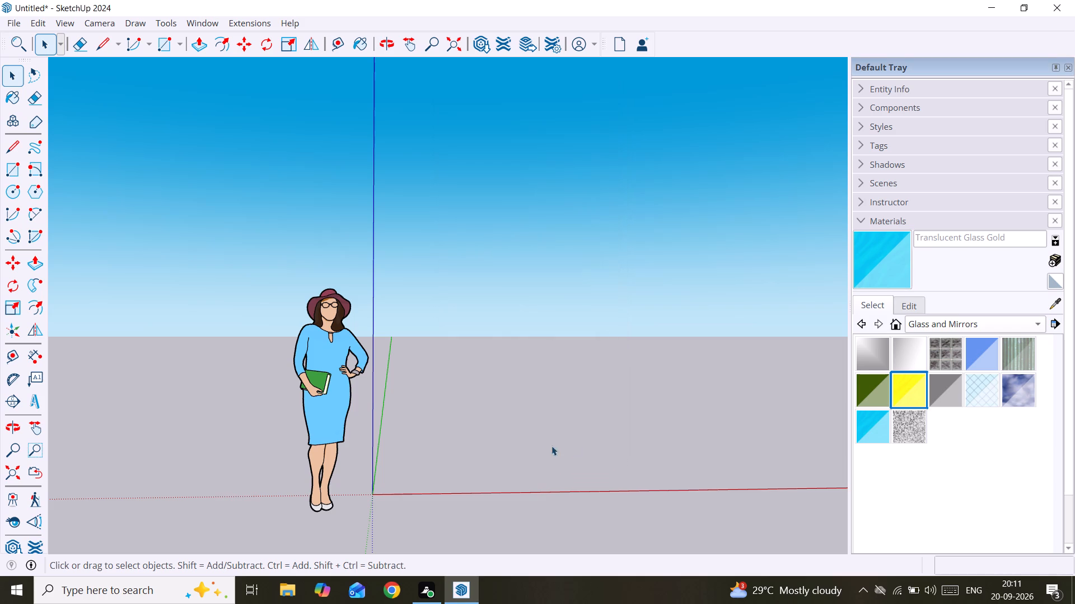
# Starting from the default material, create a new untextured material in solid yellow at 100 opacity.
pyautogui.click(1059, 280)
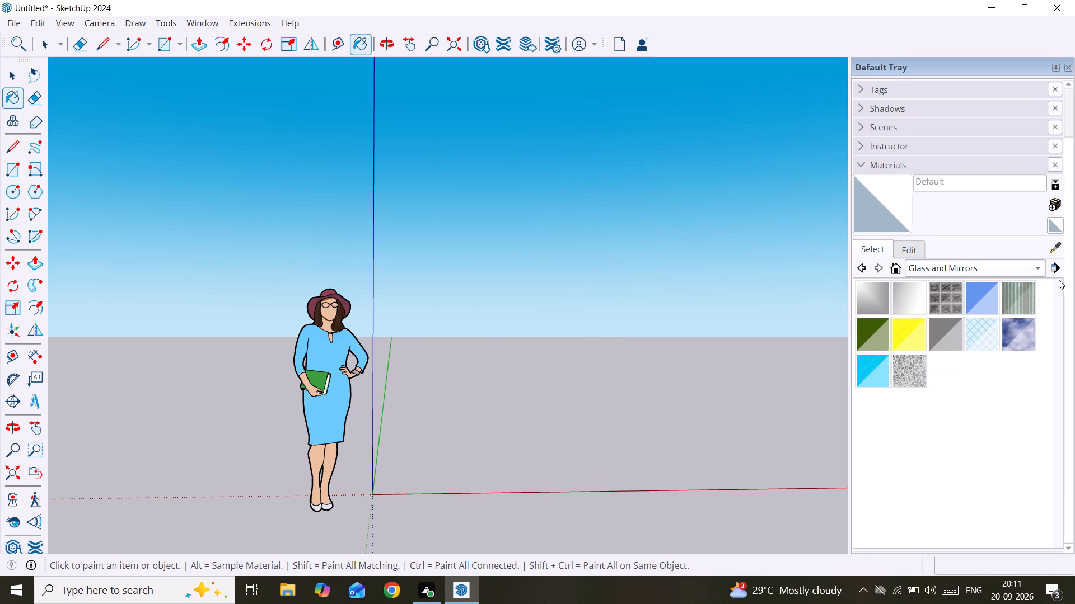
pyautogui.click(1048, 204)
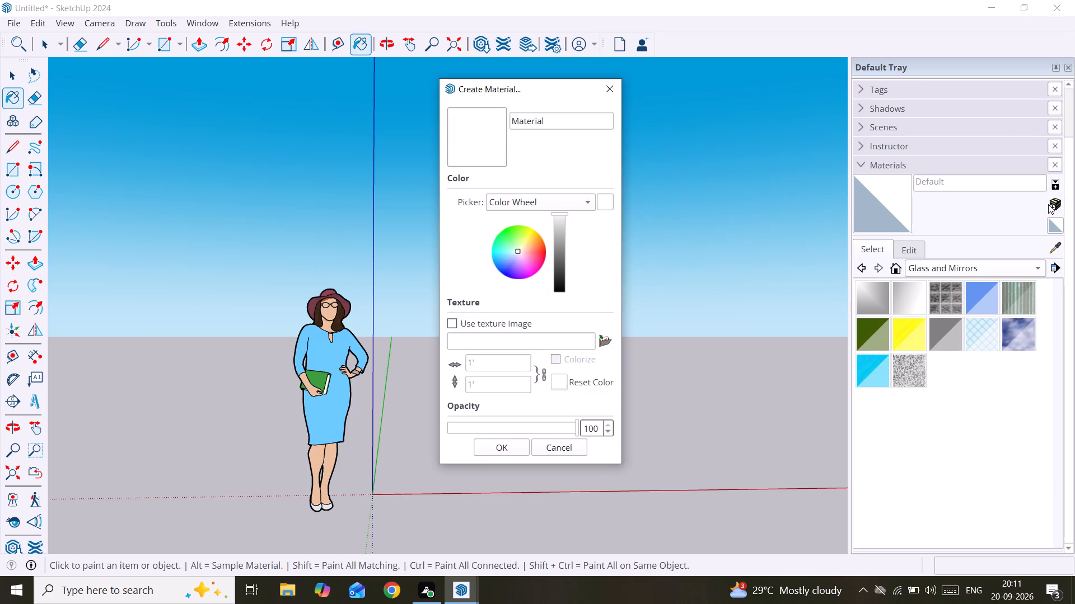
pyautogui.click(530, 240)
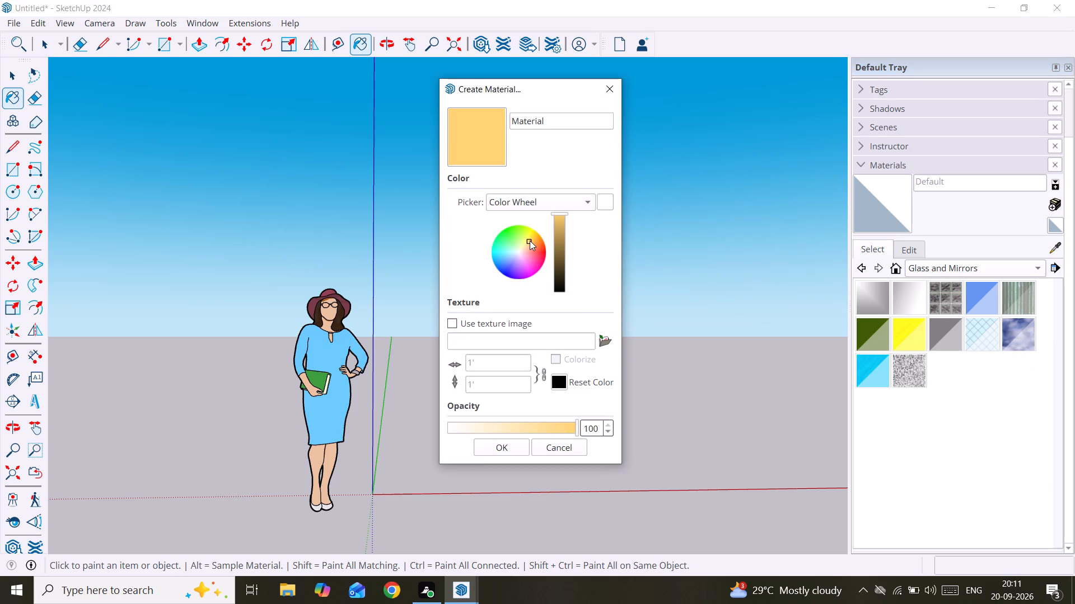
pyautogui.scroll(5, 530, 240)
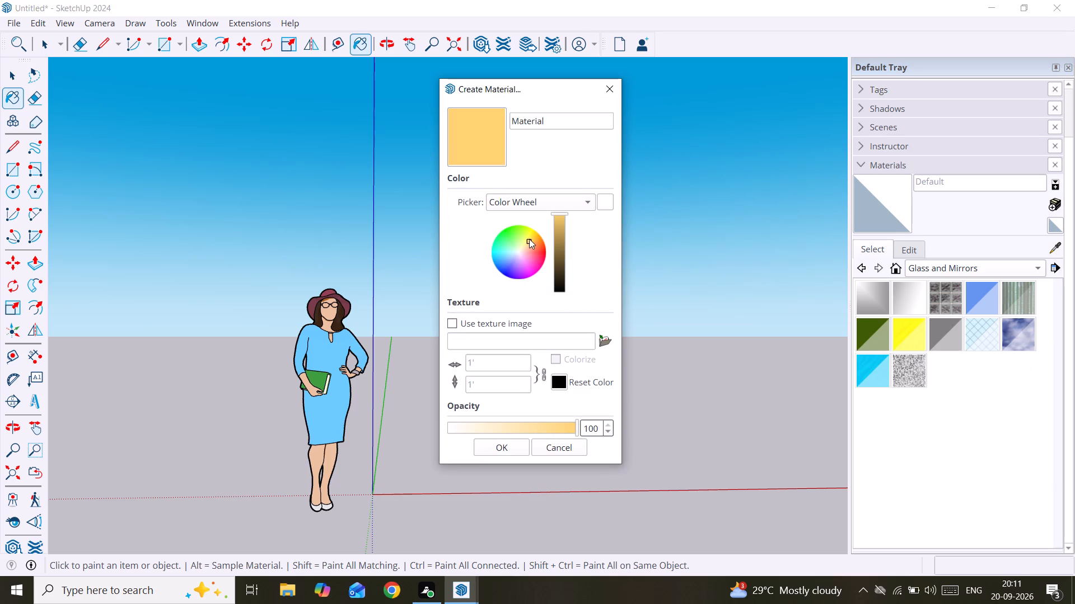
pyautogui.click(527, 234)
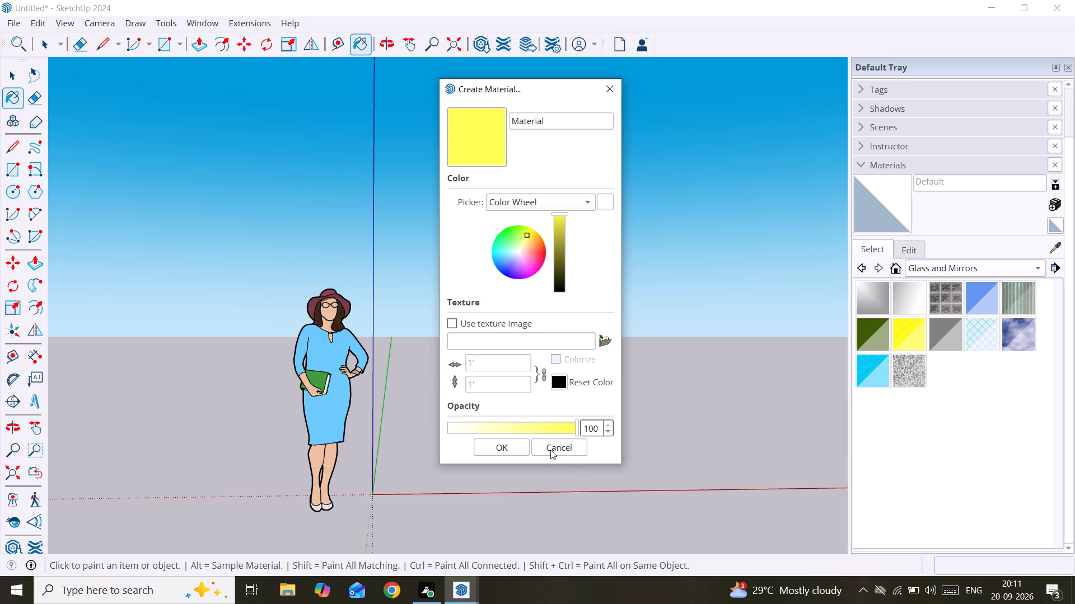
pyautogui.click(504, 445)
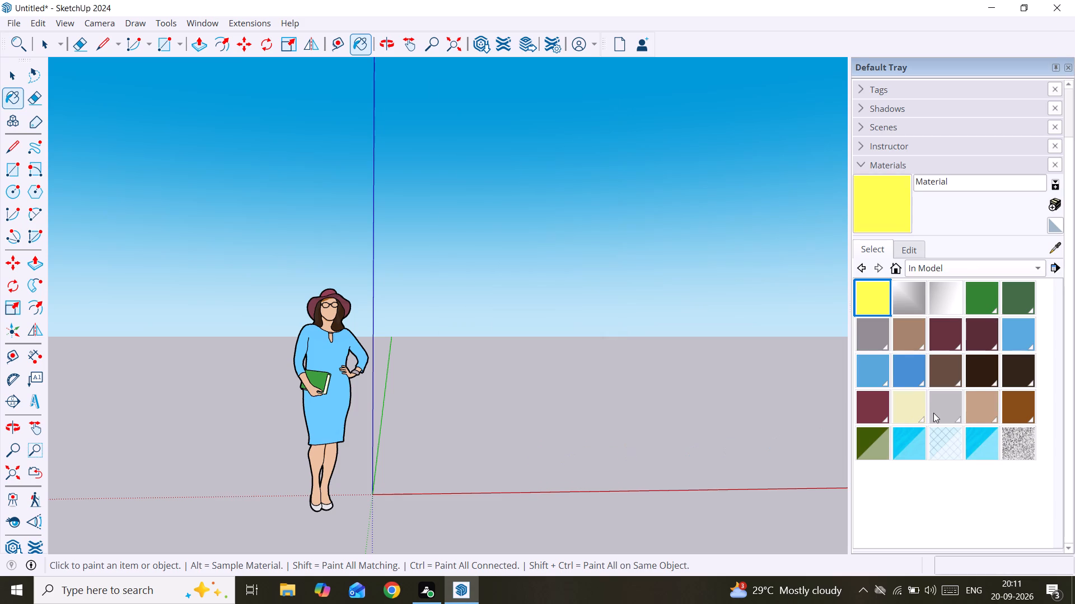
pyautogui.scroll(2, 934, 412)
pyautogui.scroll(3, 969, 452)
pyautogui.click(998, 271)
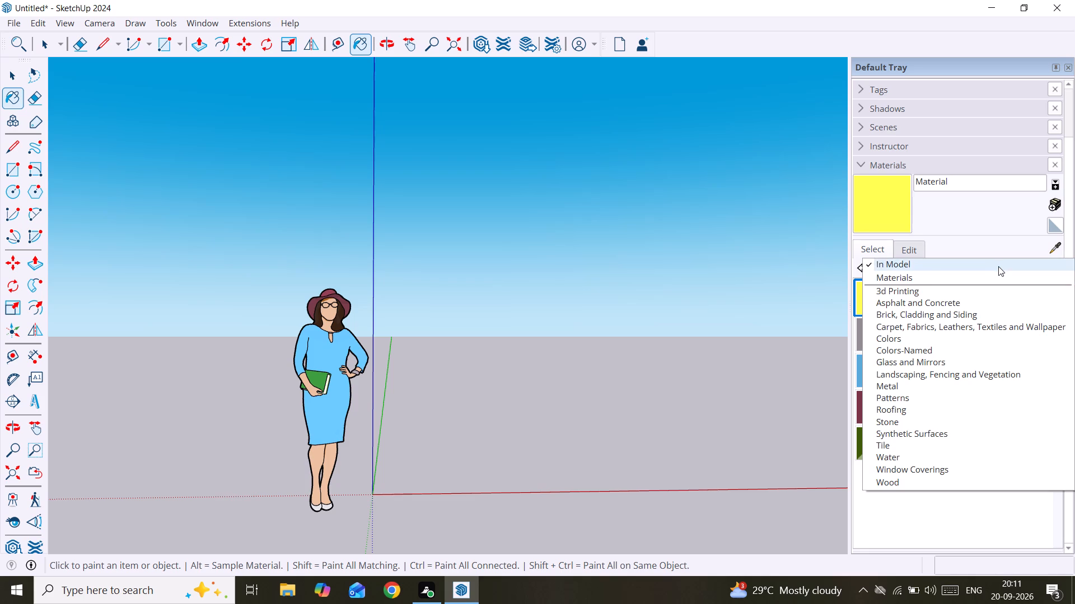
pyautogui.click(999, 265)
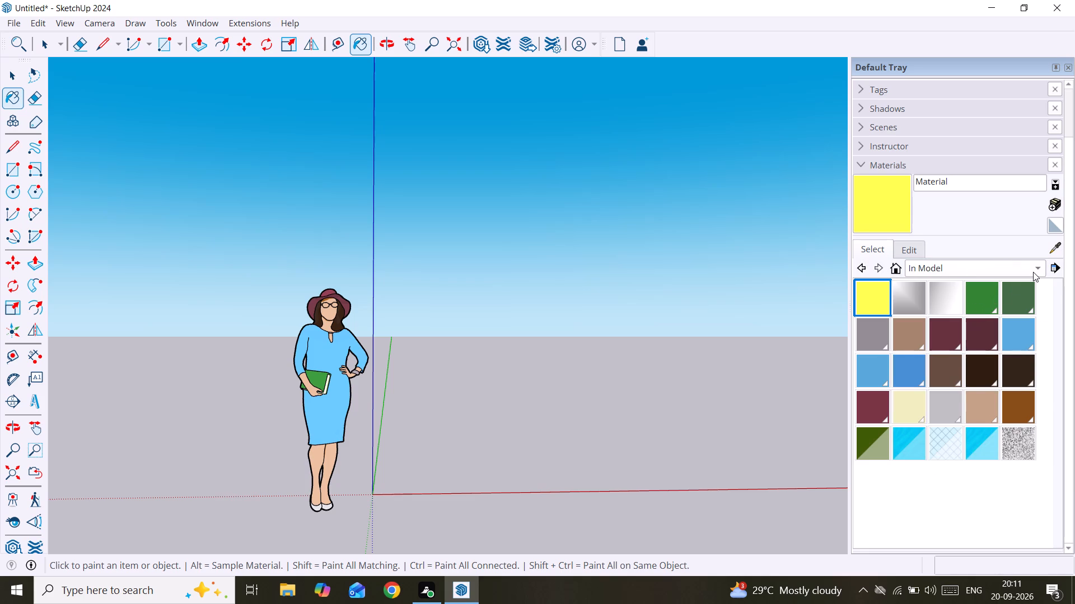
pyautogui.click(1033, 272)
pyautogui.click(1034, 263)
# Show the secondary material selection pane and return to the Select tool.
pyautogui.click(1049, 188)
pyautogui.click(1055, 188)
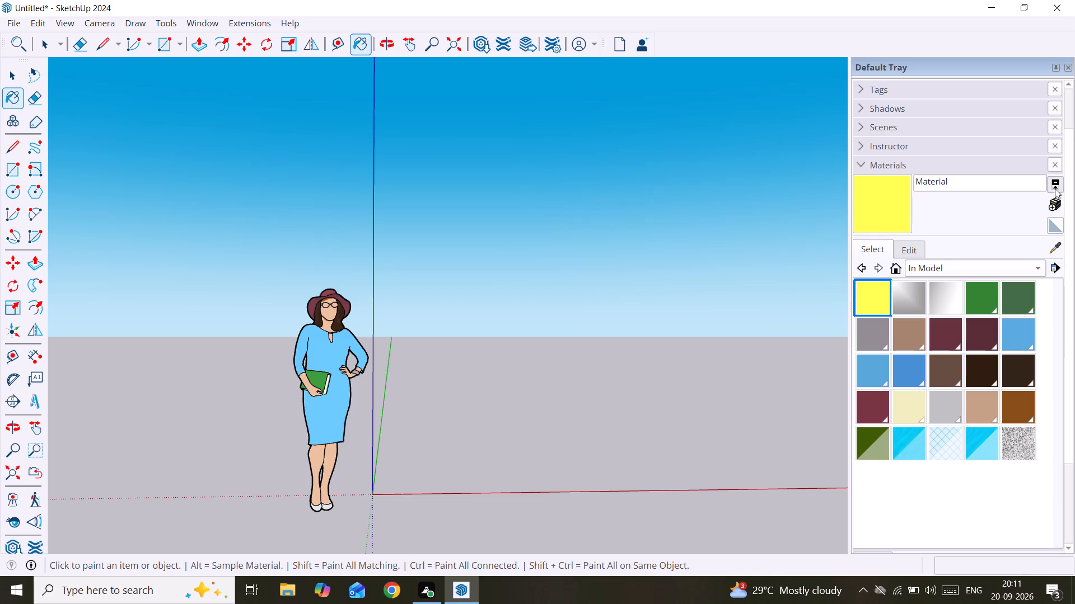
pyautogui.click(1055, 185)
pyautogui.scroll(-2, 603, 428)
pyautogui.press('space')
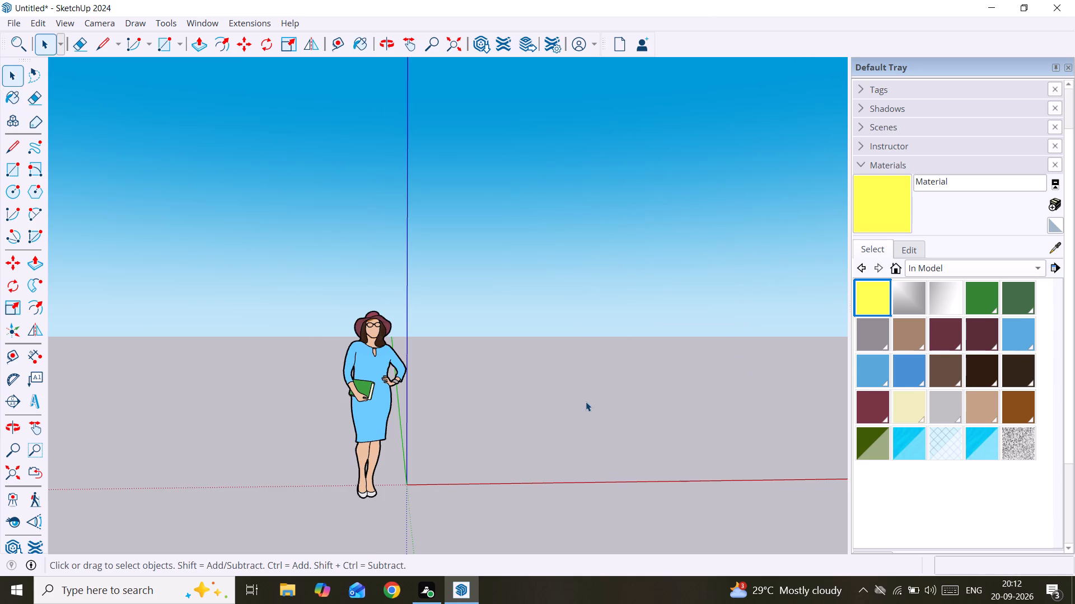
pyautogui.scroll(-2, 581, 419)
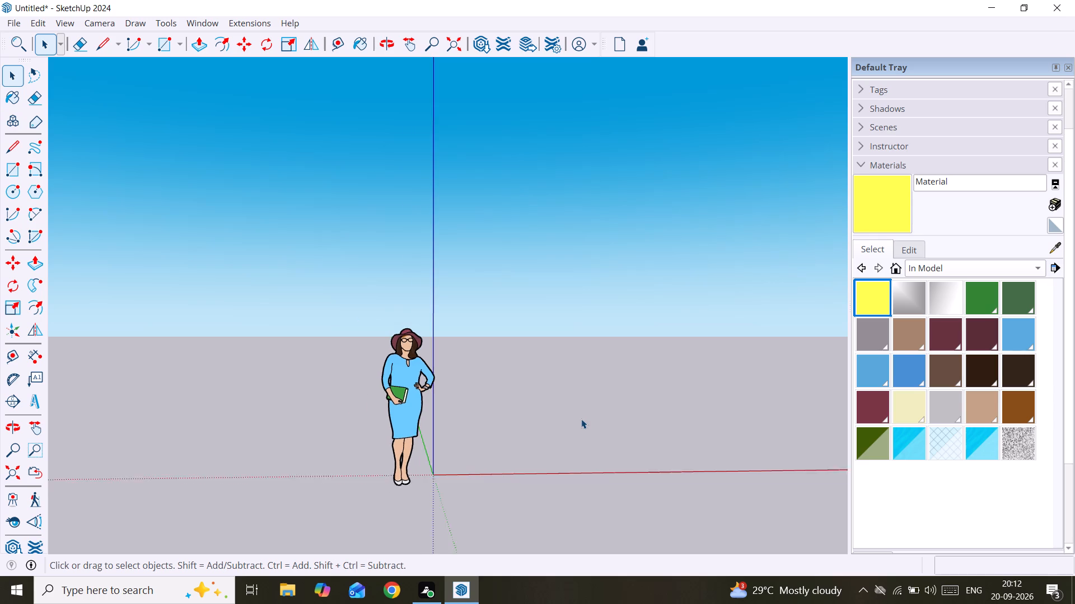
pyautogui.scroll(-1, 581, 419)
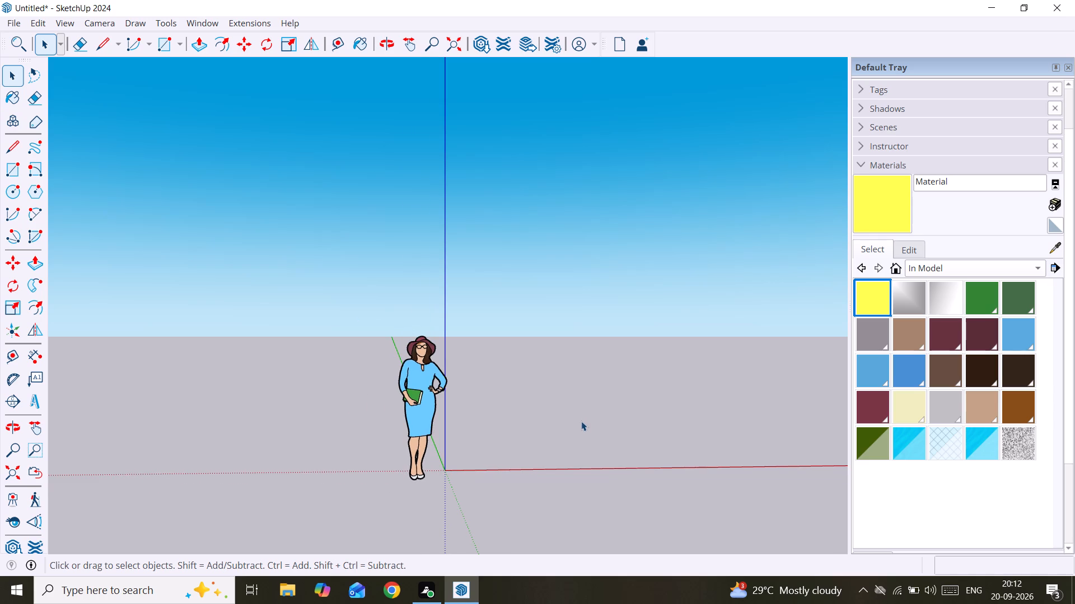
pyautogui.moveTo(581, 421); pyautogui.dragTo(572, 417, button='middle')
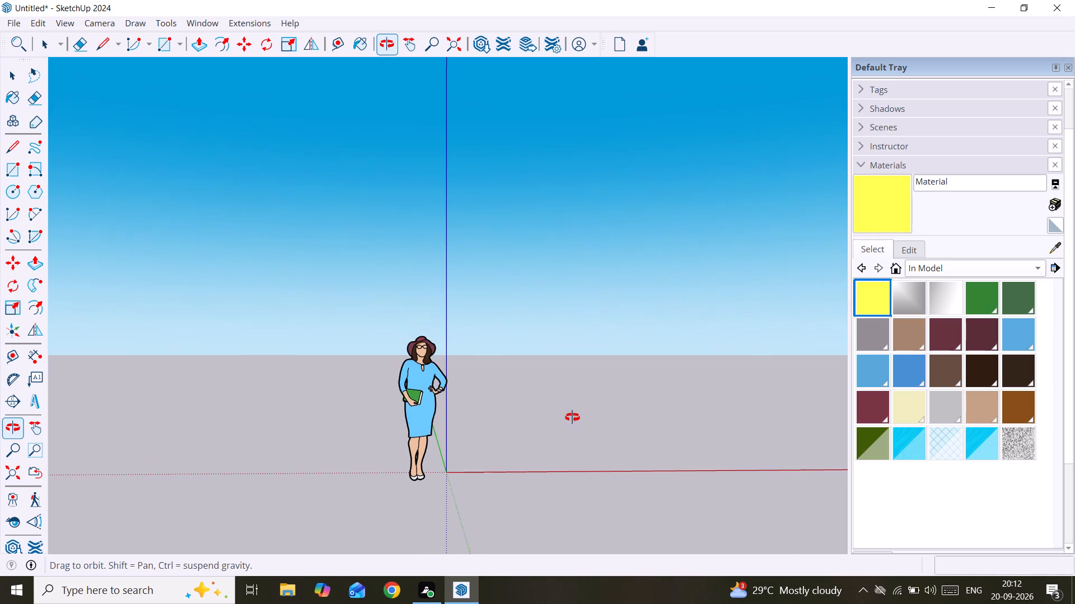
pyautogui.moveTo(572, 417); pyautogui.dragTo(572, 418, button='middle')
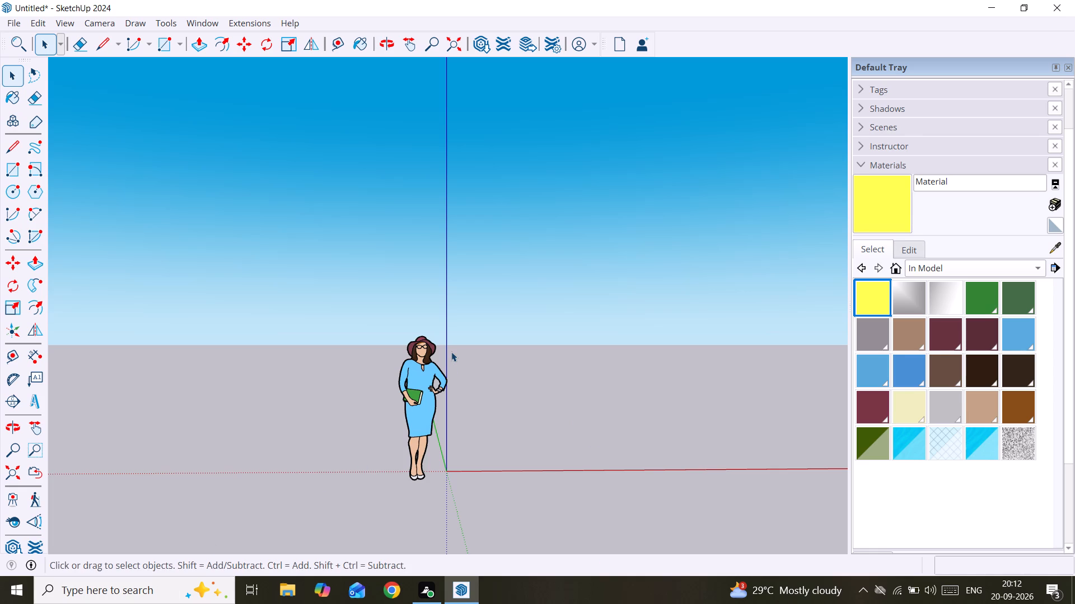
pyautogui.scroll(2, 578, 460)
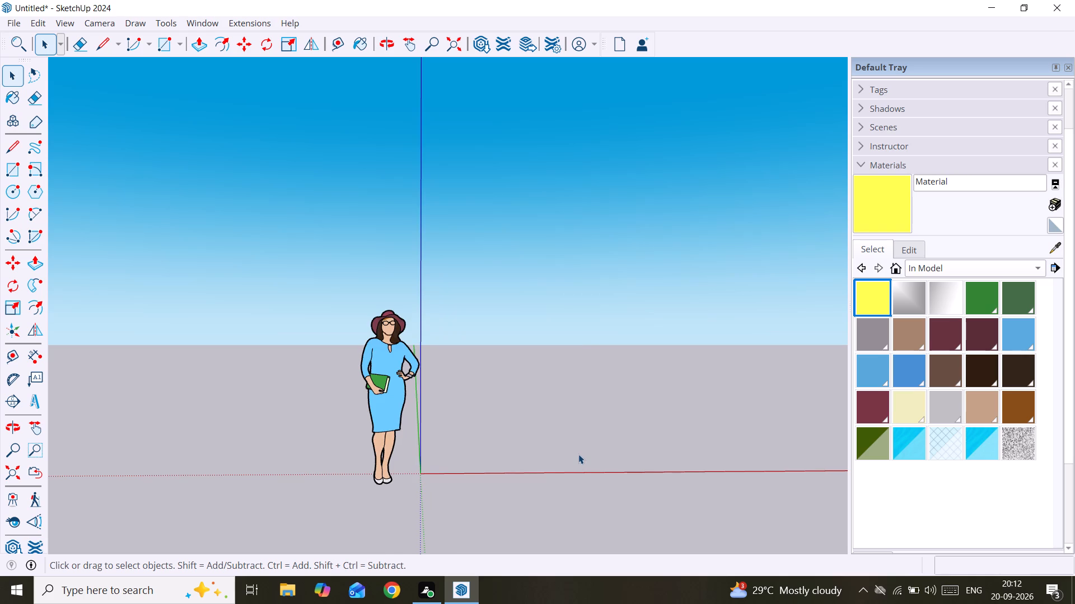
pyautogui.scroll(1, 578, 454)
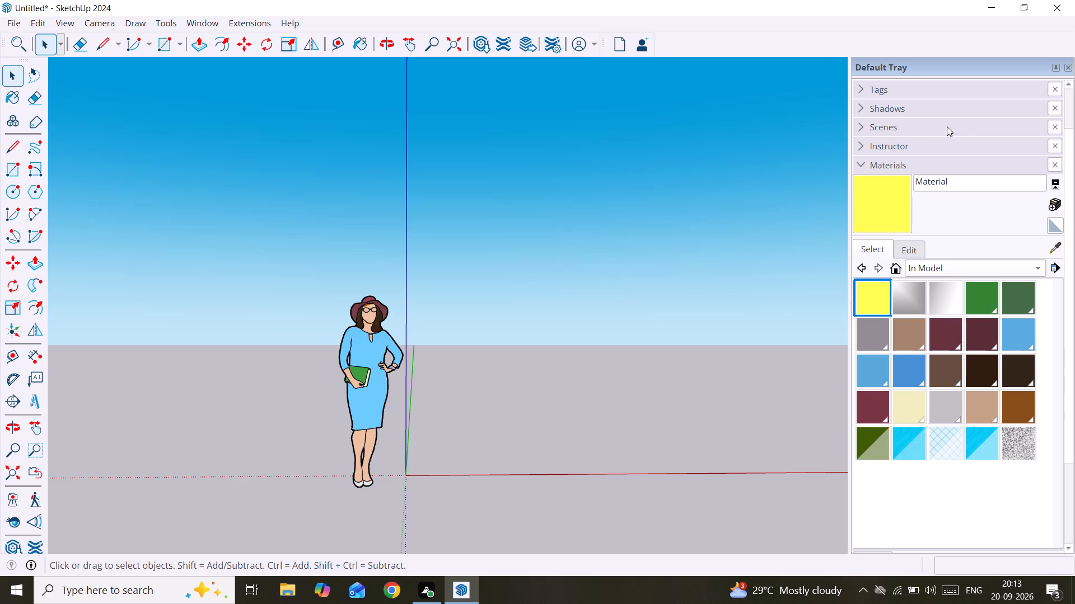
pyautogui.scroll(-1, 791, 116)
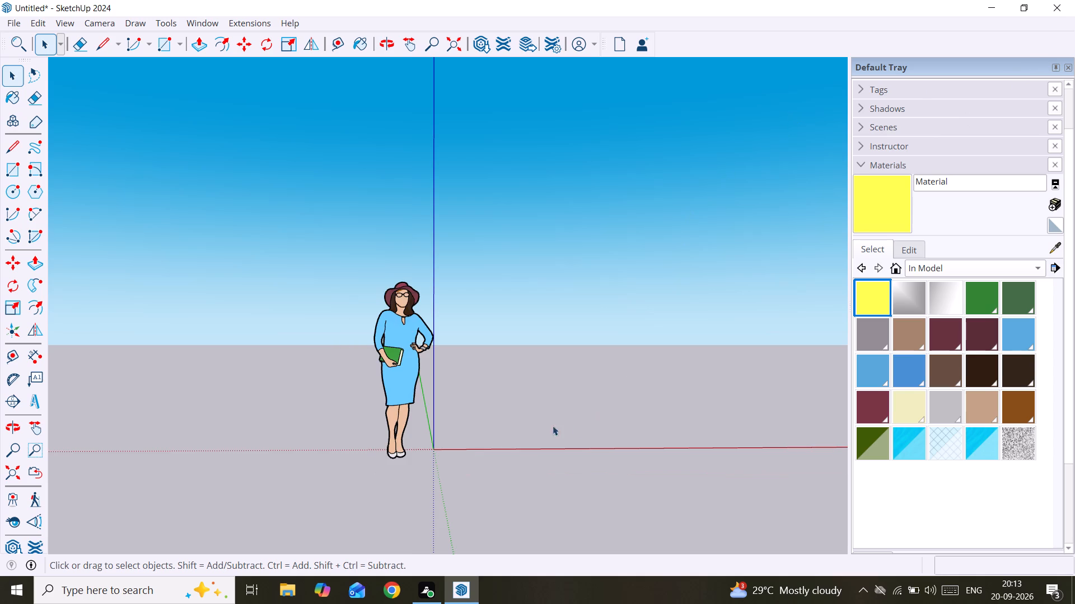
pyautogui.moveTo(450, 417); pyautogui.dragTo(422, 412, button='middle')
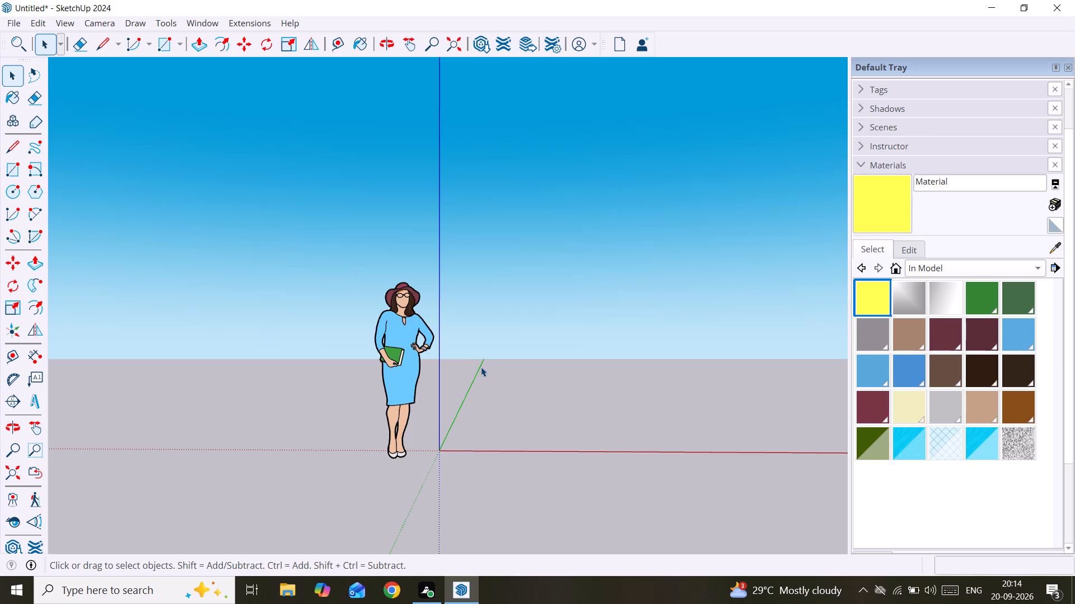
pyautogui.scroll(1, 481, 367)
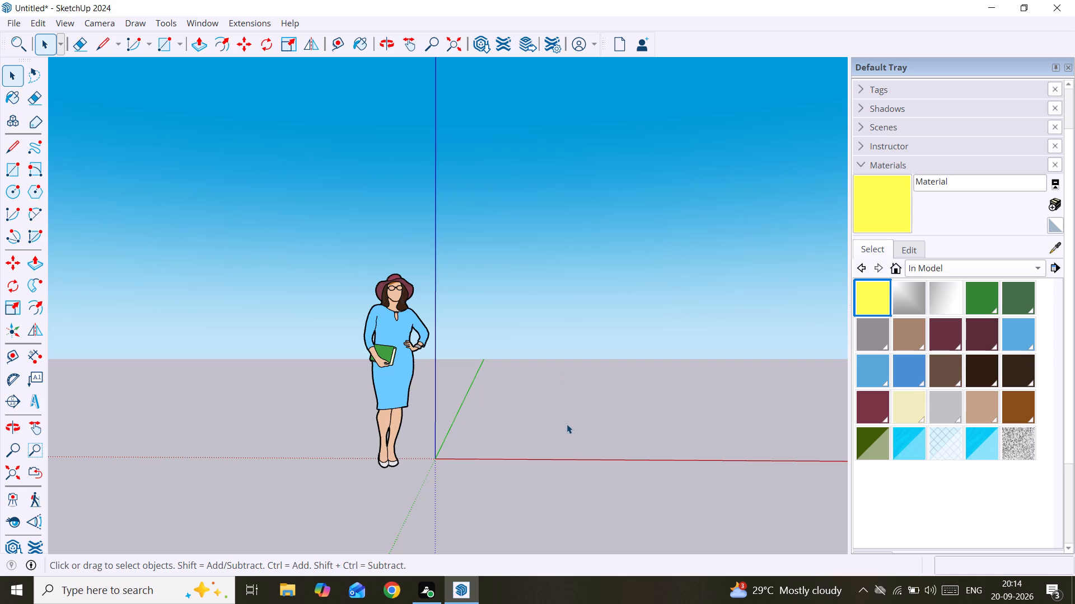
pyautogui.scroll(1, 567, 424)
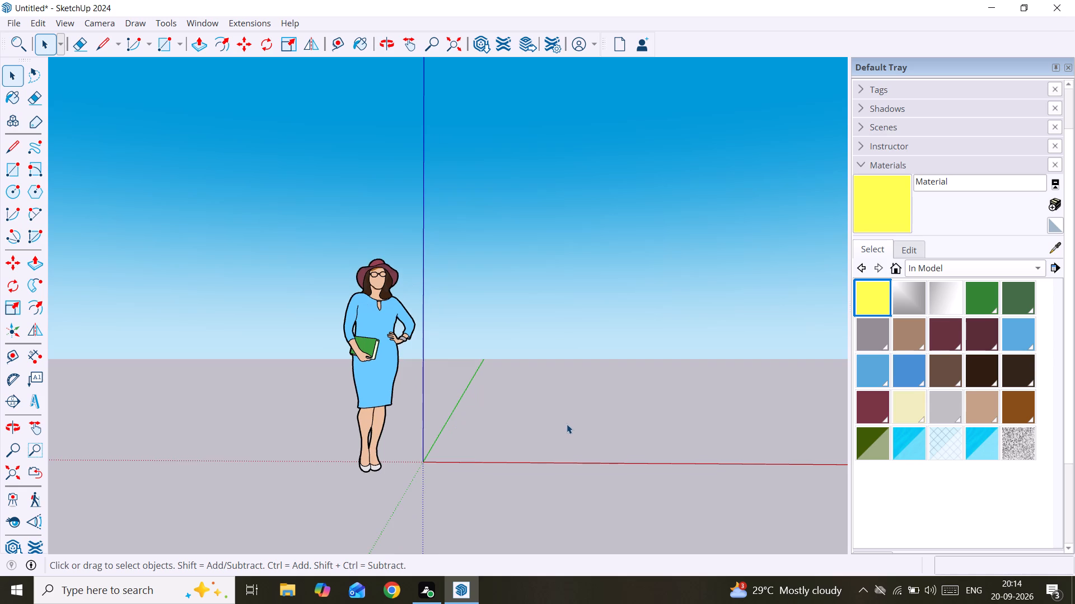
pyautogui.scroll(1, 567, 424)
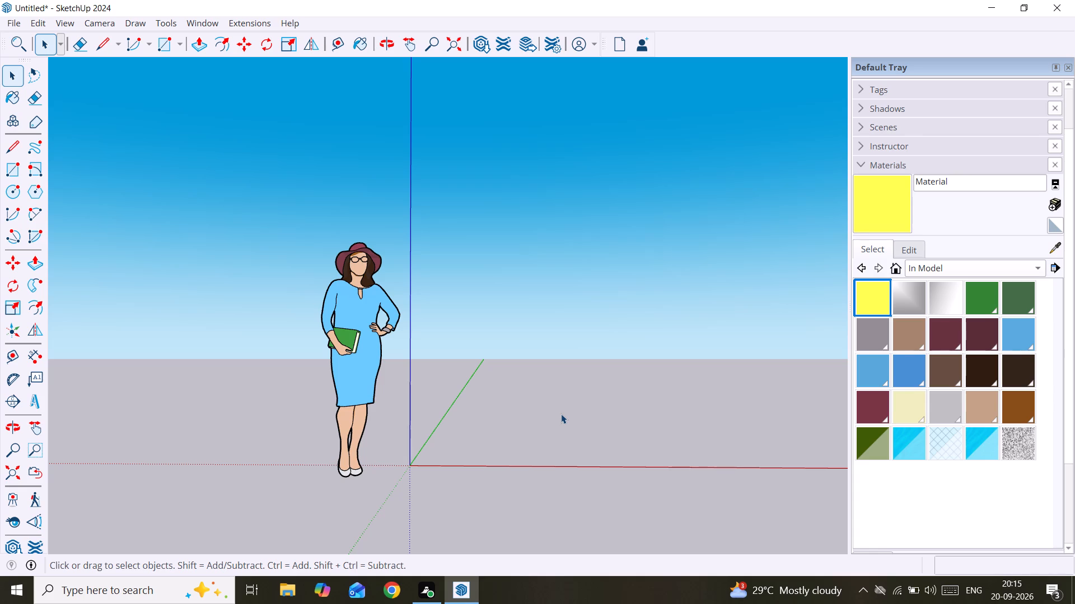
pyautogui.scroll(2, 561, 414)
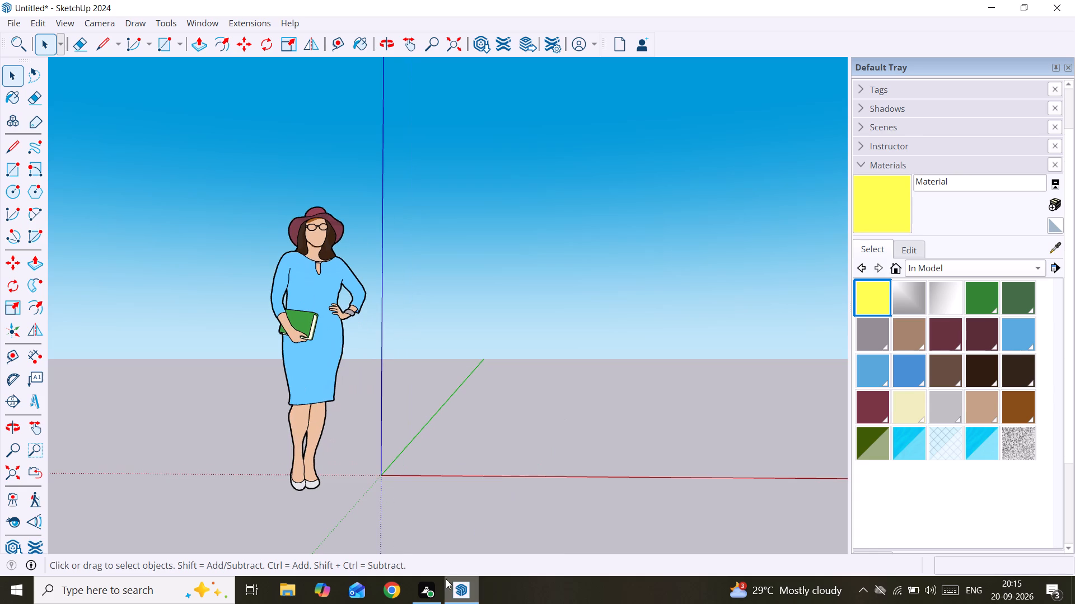
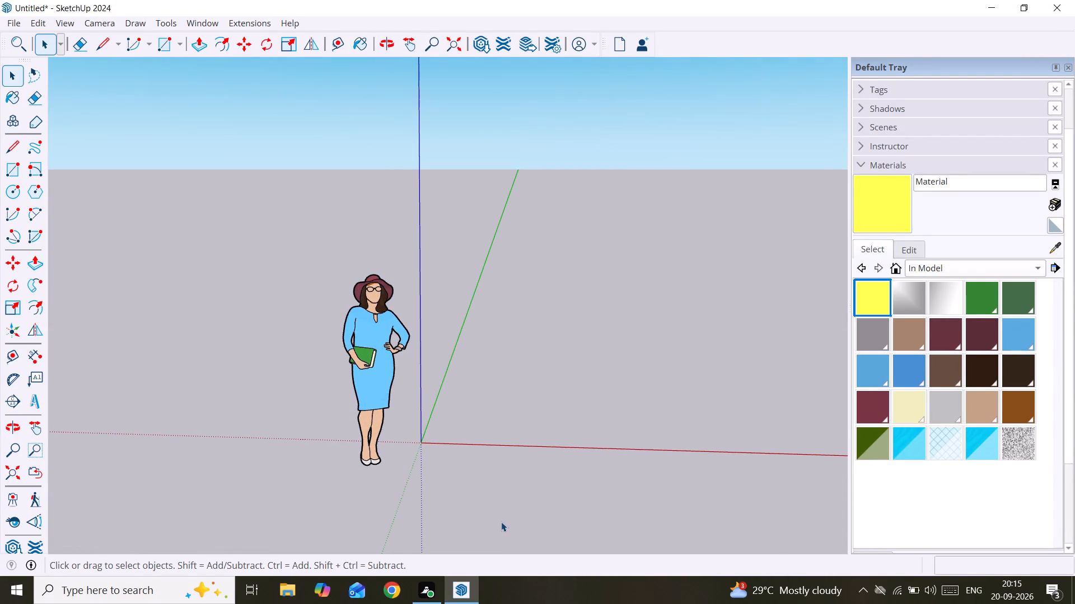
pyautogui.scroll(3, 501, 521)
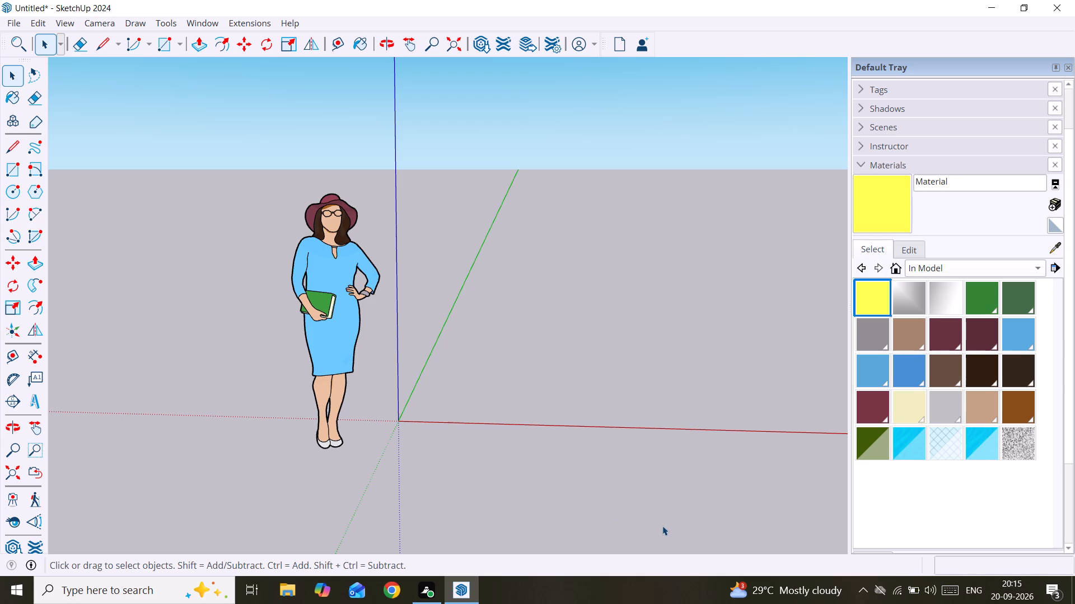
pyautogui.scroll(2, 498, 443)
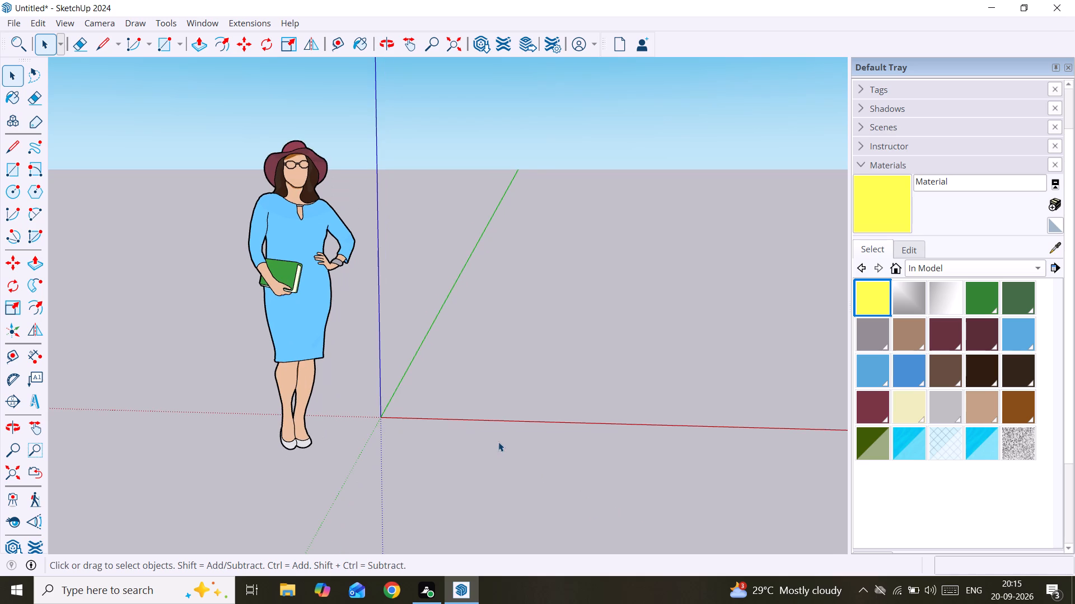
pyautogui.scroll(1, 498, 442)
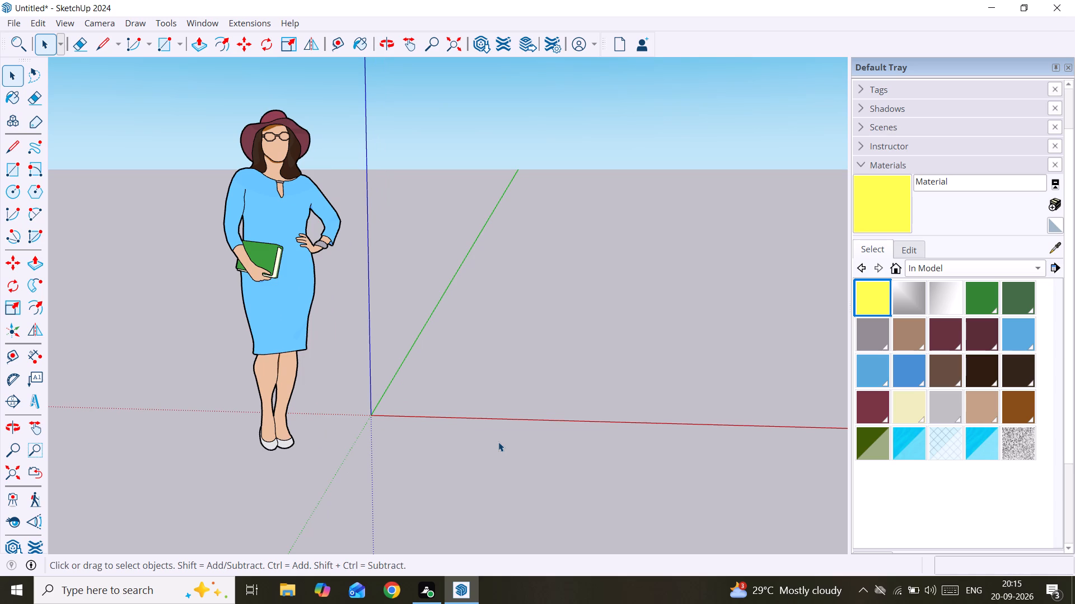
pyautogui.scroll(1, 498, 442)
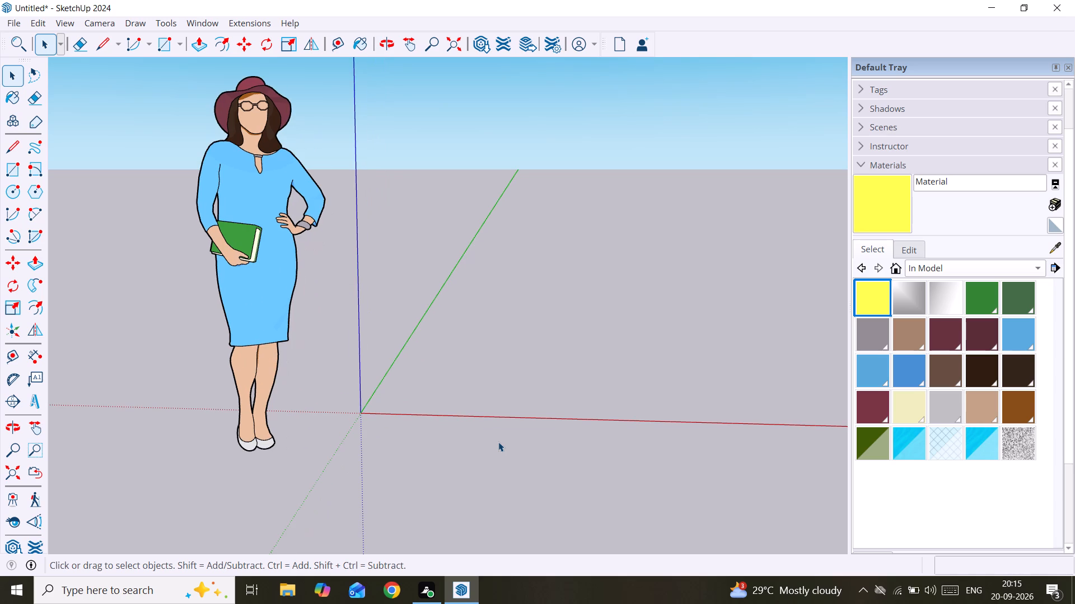
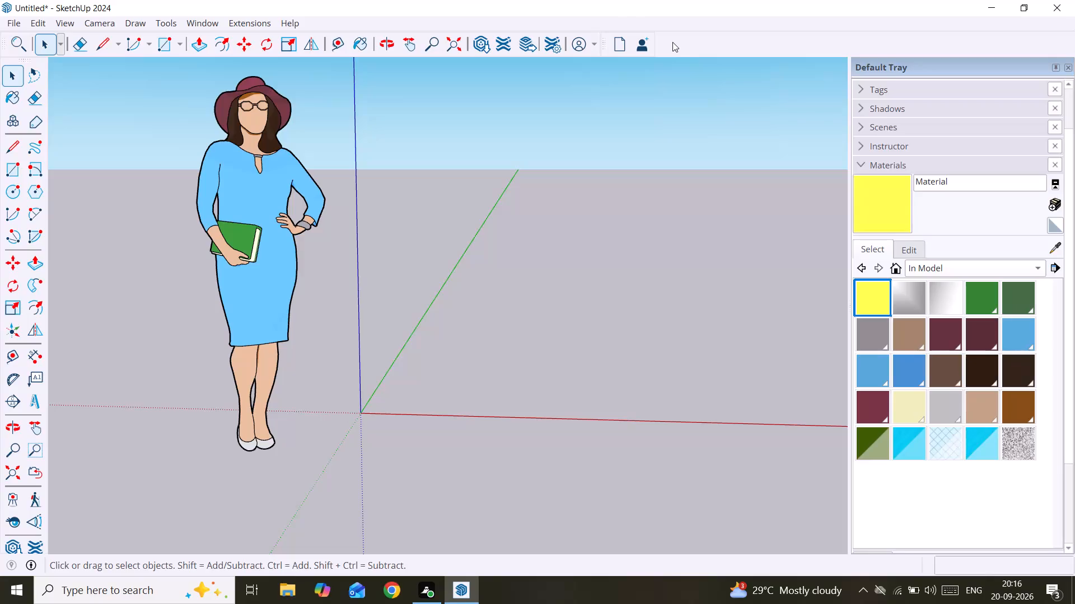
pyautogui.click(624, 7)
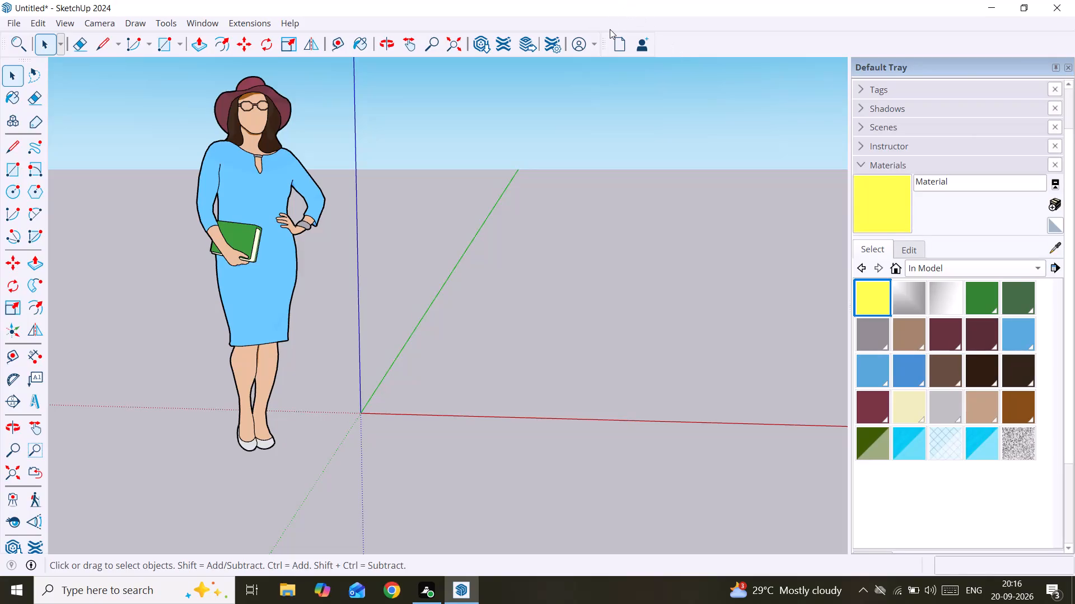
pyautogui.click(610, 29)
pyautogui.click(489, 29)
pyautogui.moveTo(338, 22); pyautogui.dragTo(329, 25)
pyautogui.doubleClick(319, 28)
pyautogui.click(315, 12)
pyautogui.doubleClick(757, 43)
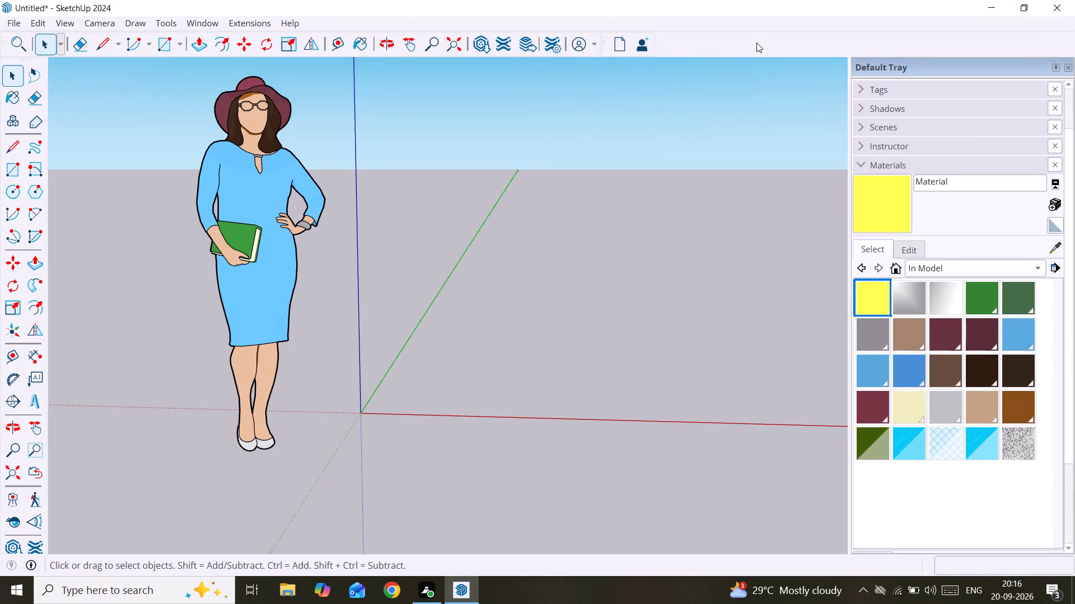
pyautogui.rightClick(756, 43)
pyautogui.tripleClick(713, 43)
# Close SketchUp with the untitled model still open.
pyautogui.click(1068, 0)
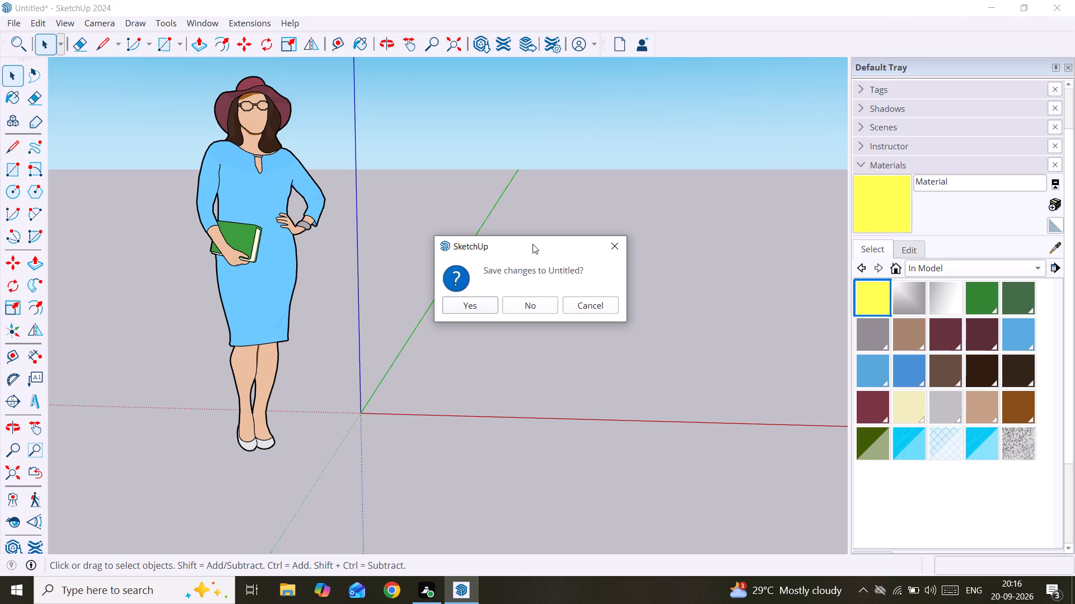
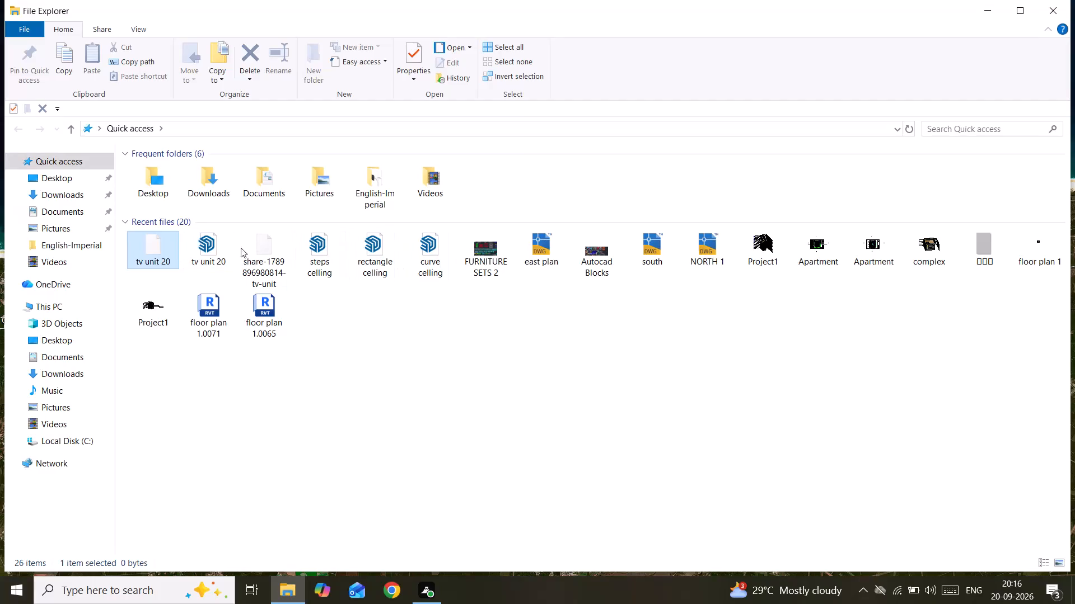
# Open the recent SketchUp model file named tv unit 20 from File Explorer in SketchUp.
pyautogui.doubleClick(206, 251)
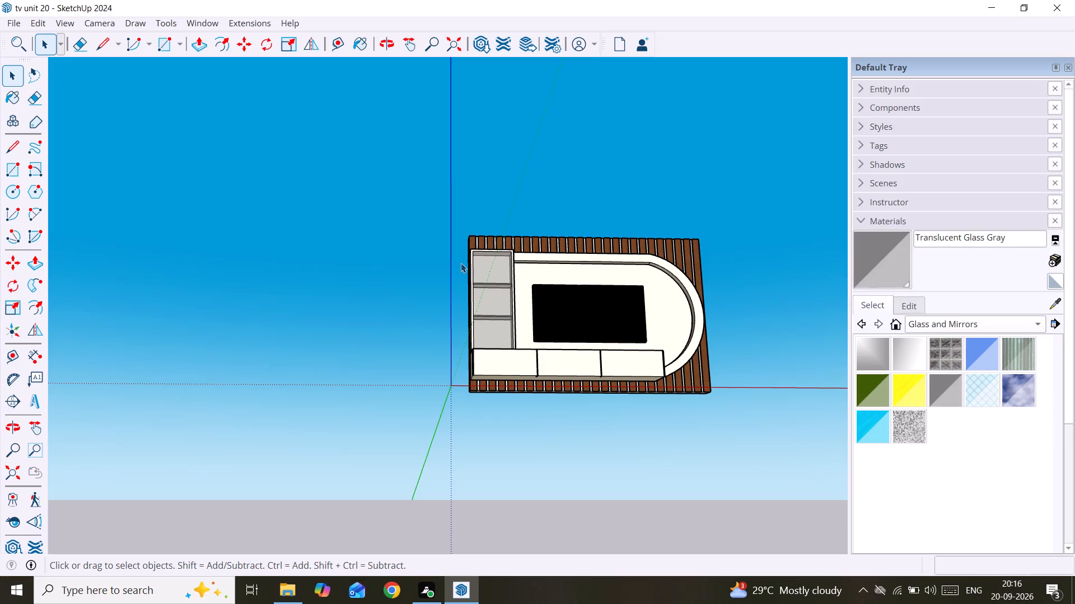
pyautogui.scroll(3, 613, 327)
pyautogui.moveTo(604, 322); pyautogui.dragTo(591, 362, button='middle')
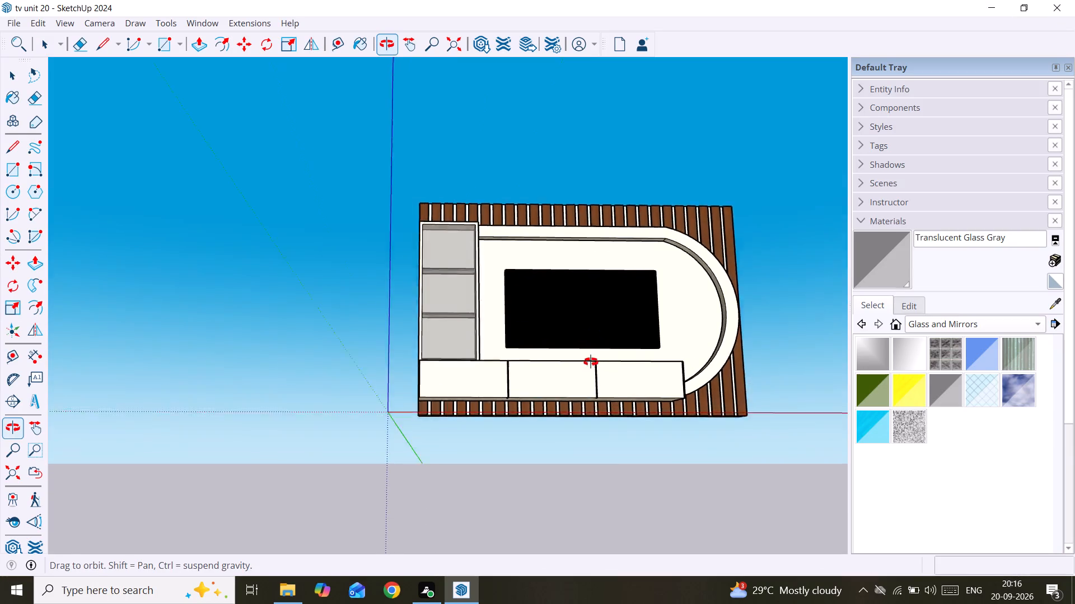
pyautogui.moveTo(591, 362); pyautogui.dragTo(643, 459, button='middle')
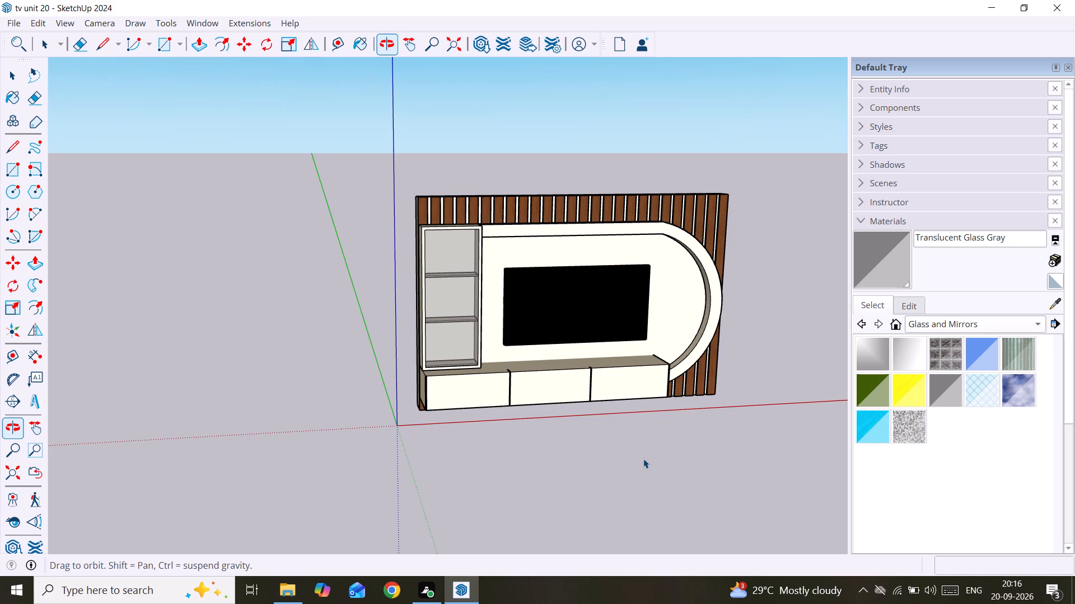
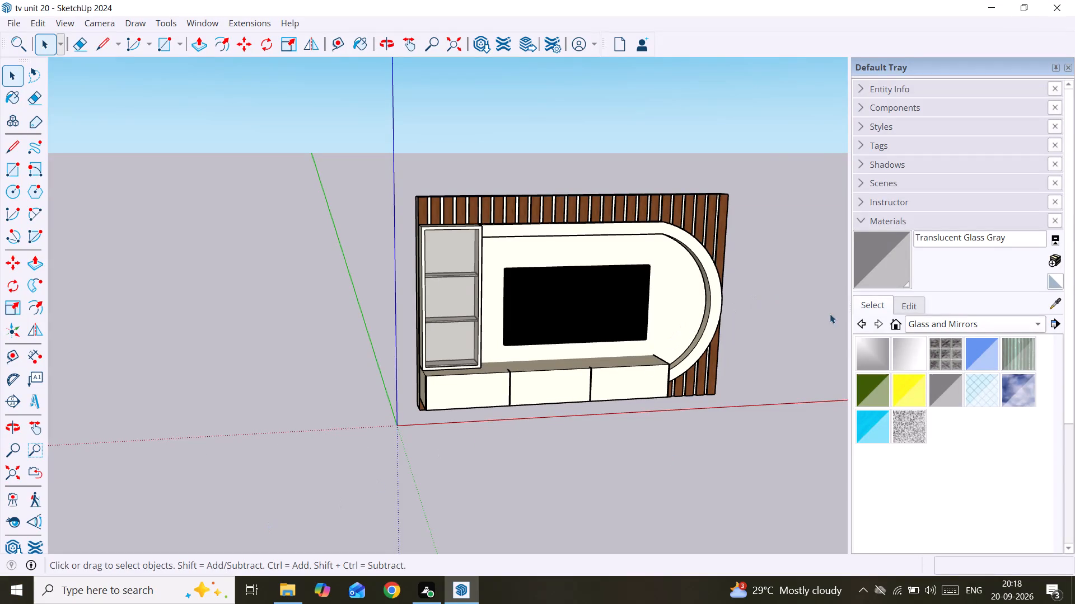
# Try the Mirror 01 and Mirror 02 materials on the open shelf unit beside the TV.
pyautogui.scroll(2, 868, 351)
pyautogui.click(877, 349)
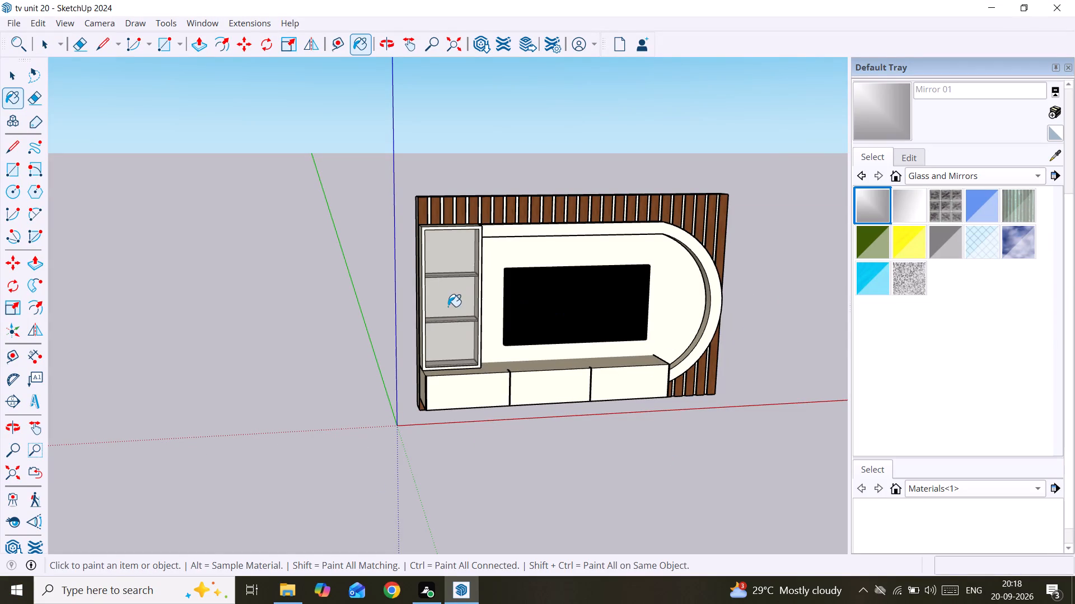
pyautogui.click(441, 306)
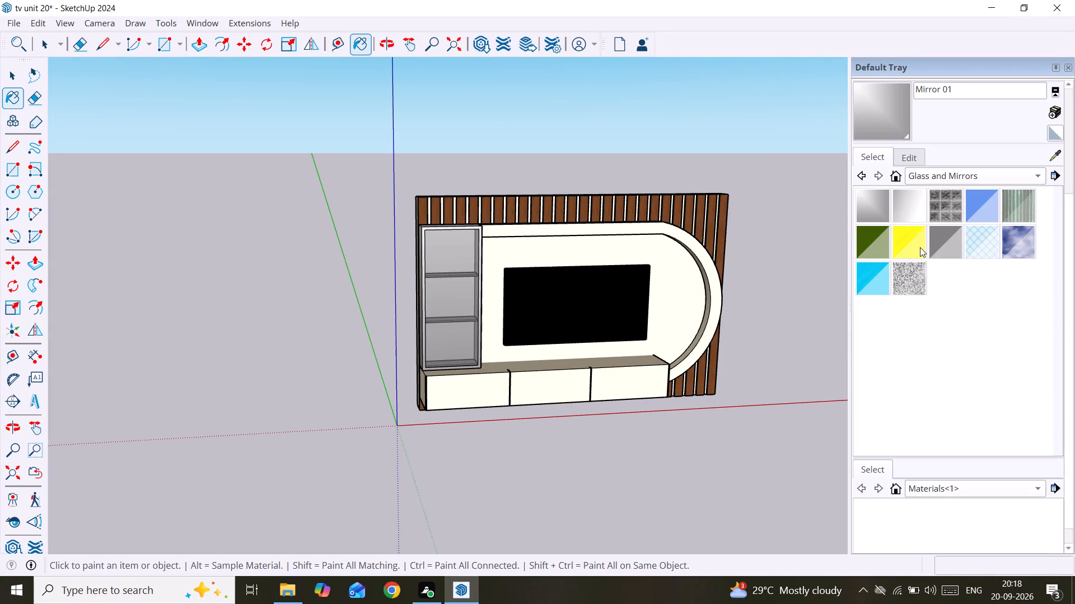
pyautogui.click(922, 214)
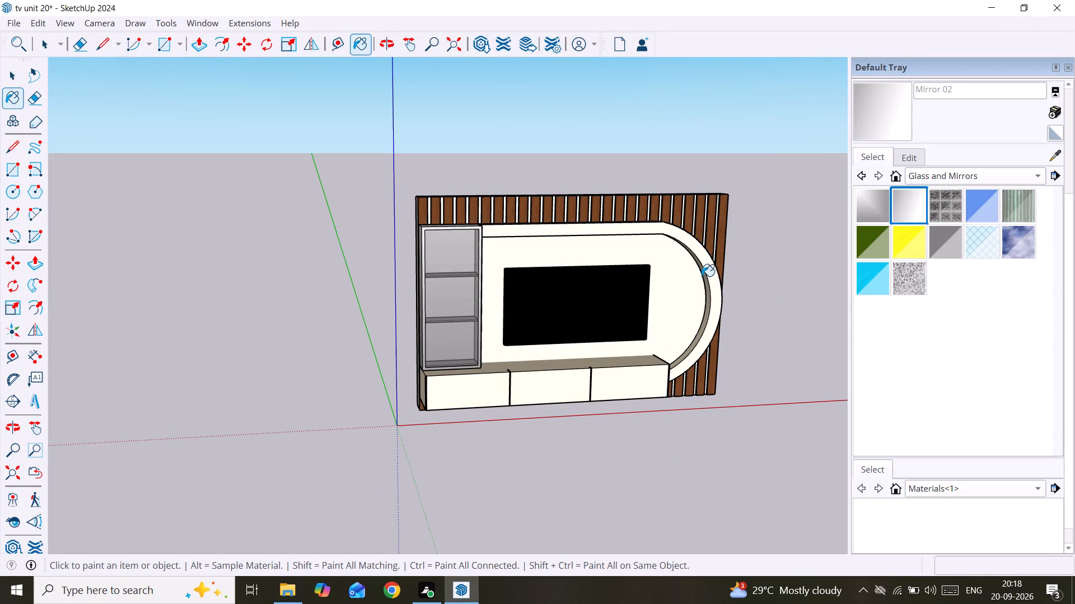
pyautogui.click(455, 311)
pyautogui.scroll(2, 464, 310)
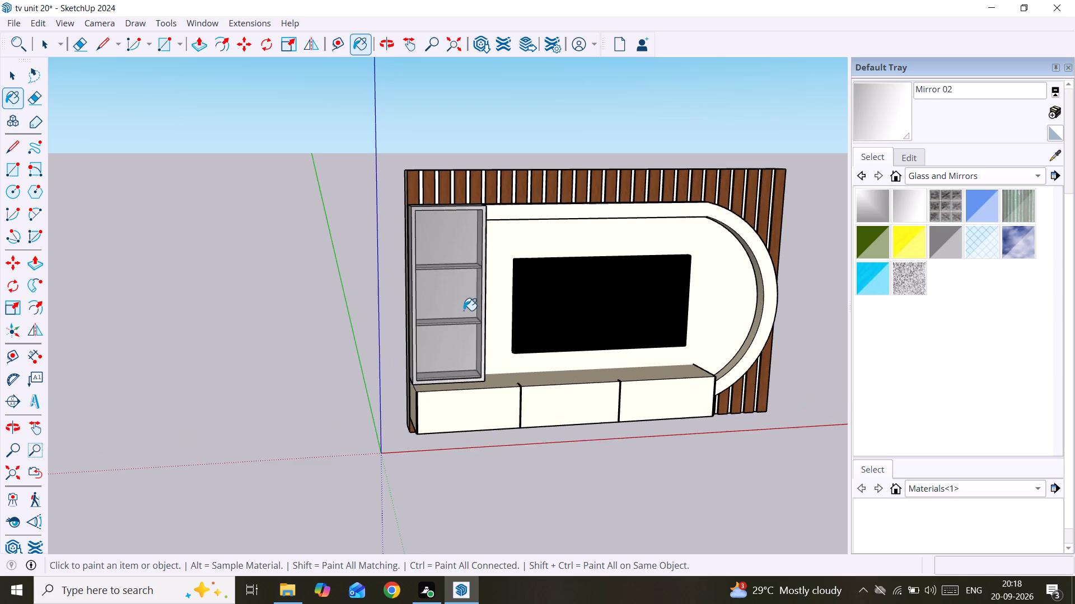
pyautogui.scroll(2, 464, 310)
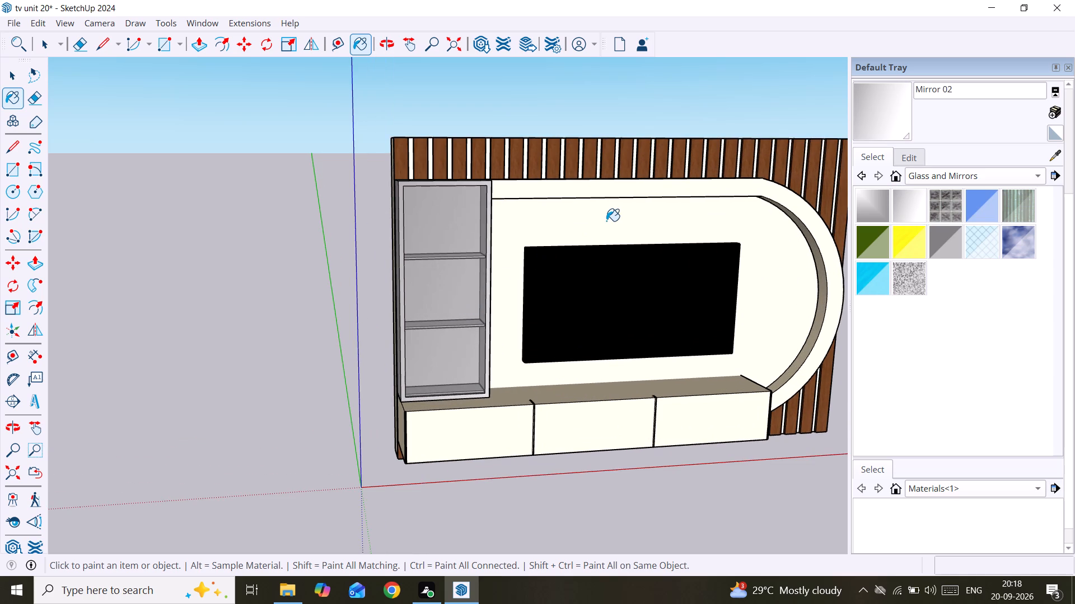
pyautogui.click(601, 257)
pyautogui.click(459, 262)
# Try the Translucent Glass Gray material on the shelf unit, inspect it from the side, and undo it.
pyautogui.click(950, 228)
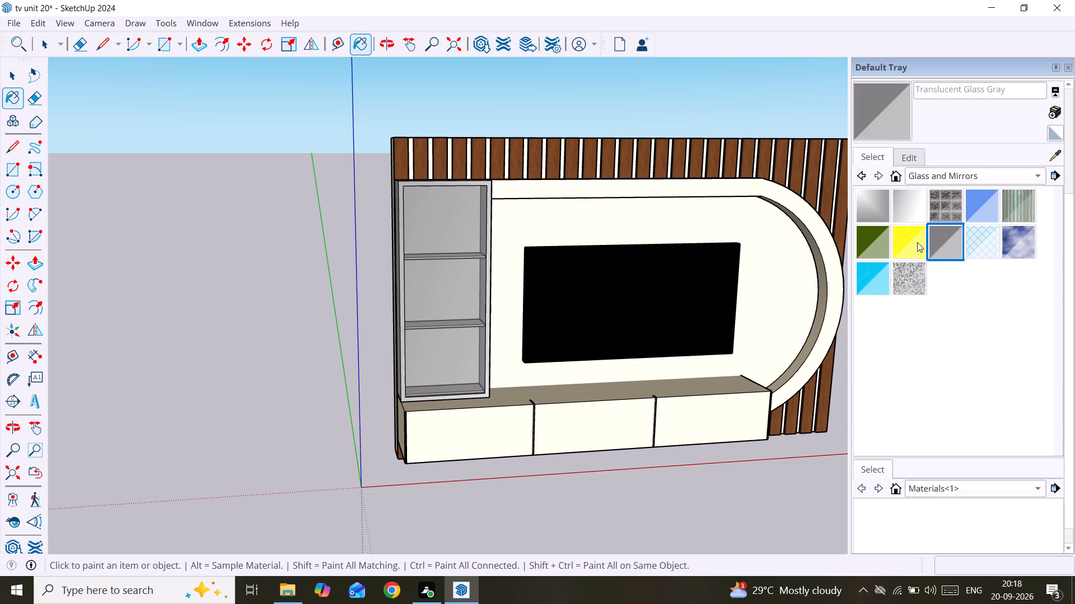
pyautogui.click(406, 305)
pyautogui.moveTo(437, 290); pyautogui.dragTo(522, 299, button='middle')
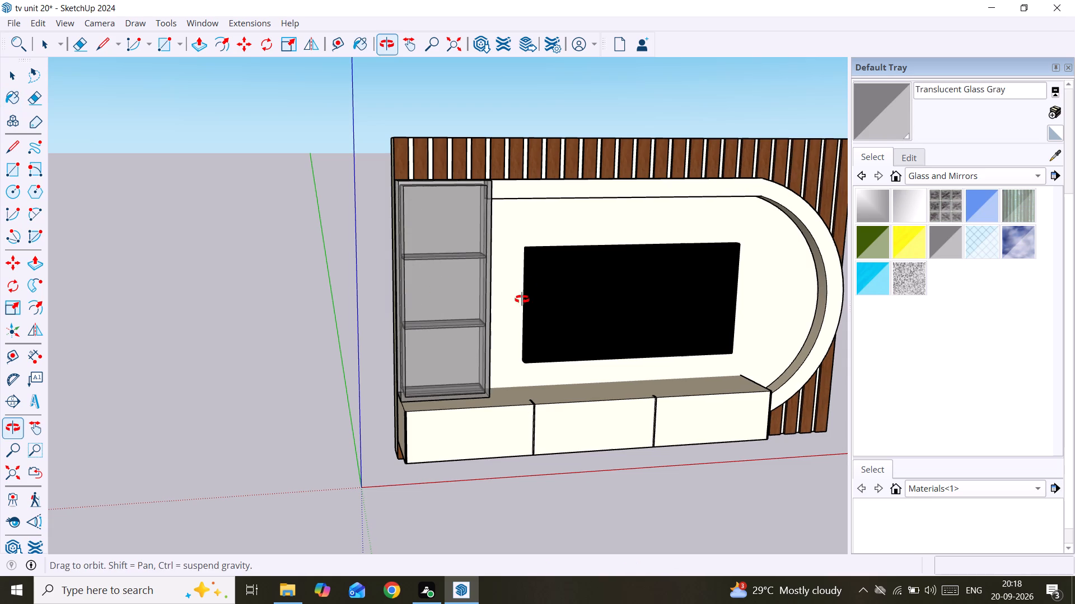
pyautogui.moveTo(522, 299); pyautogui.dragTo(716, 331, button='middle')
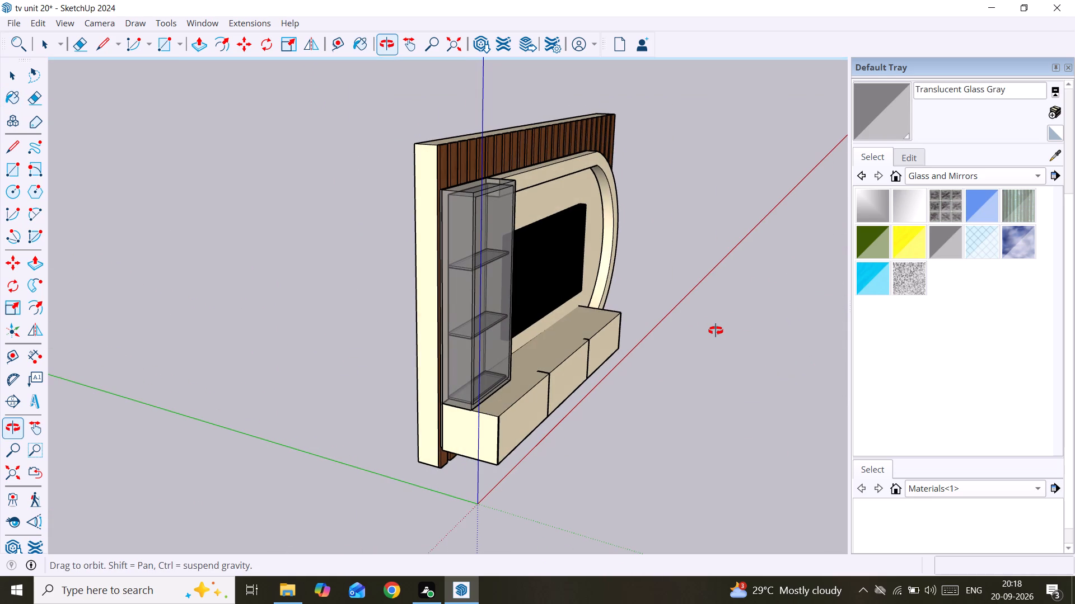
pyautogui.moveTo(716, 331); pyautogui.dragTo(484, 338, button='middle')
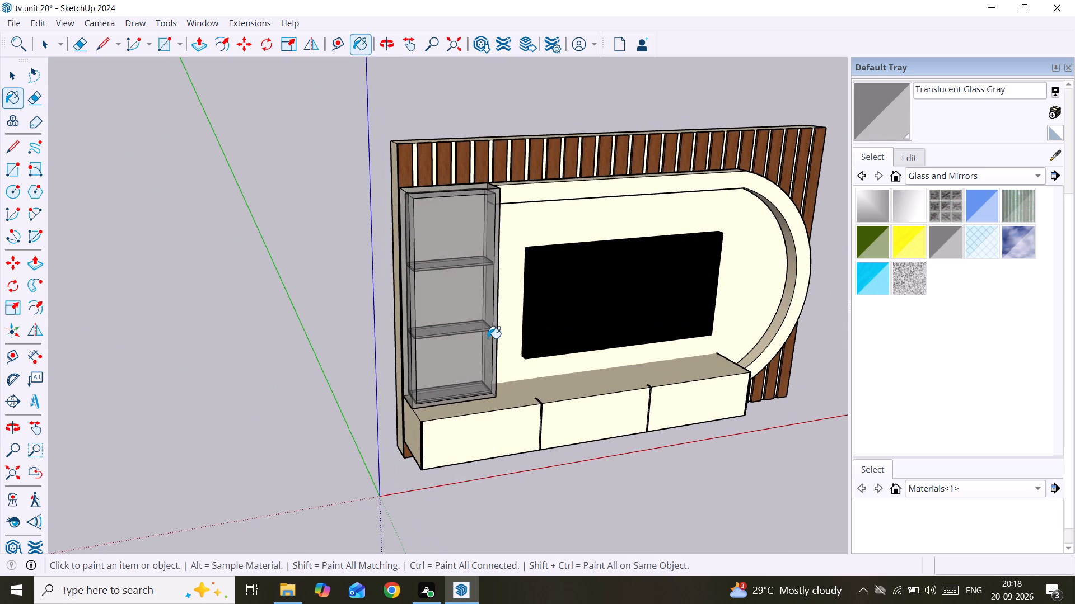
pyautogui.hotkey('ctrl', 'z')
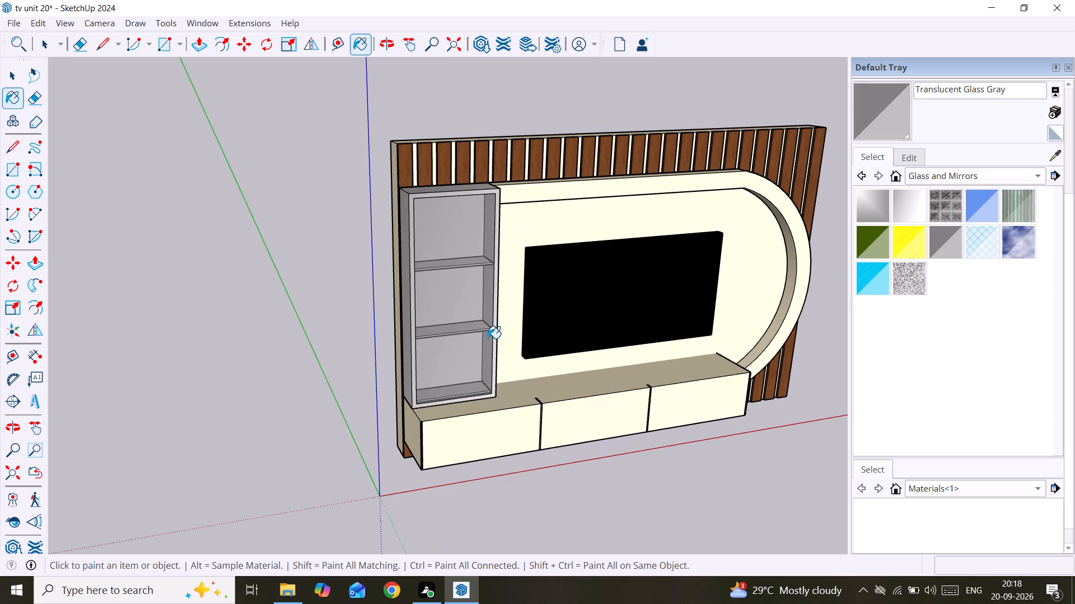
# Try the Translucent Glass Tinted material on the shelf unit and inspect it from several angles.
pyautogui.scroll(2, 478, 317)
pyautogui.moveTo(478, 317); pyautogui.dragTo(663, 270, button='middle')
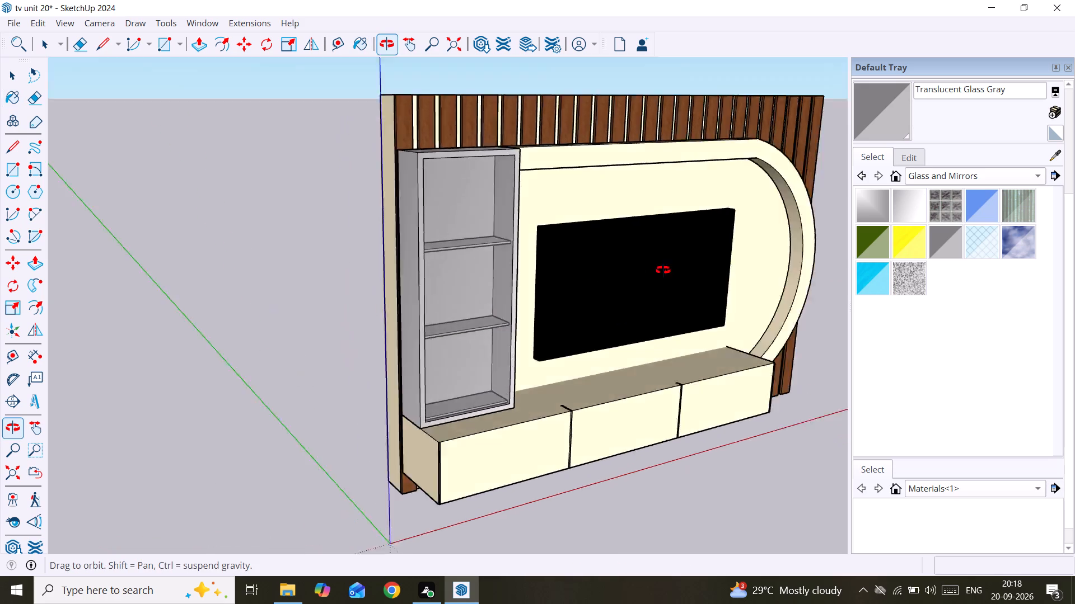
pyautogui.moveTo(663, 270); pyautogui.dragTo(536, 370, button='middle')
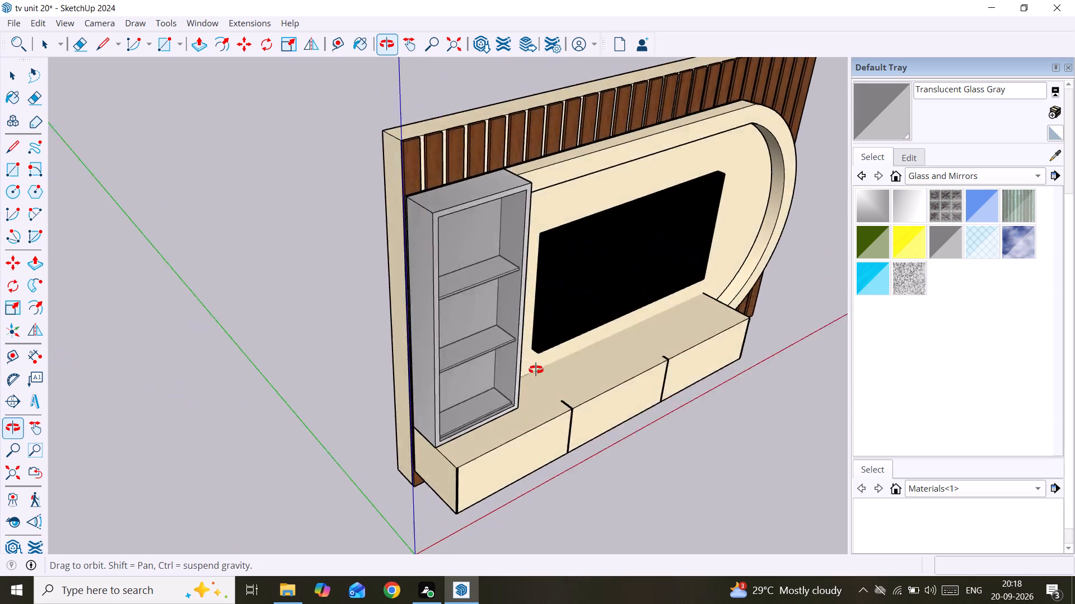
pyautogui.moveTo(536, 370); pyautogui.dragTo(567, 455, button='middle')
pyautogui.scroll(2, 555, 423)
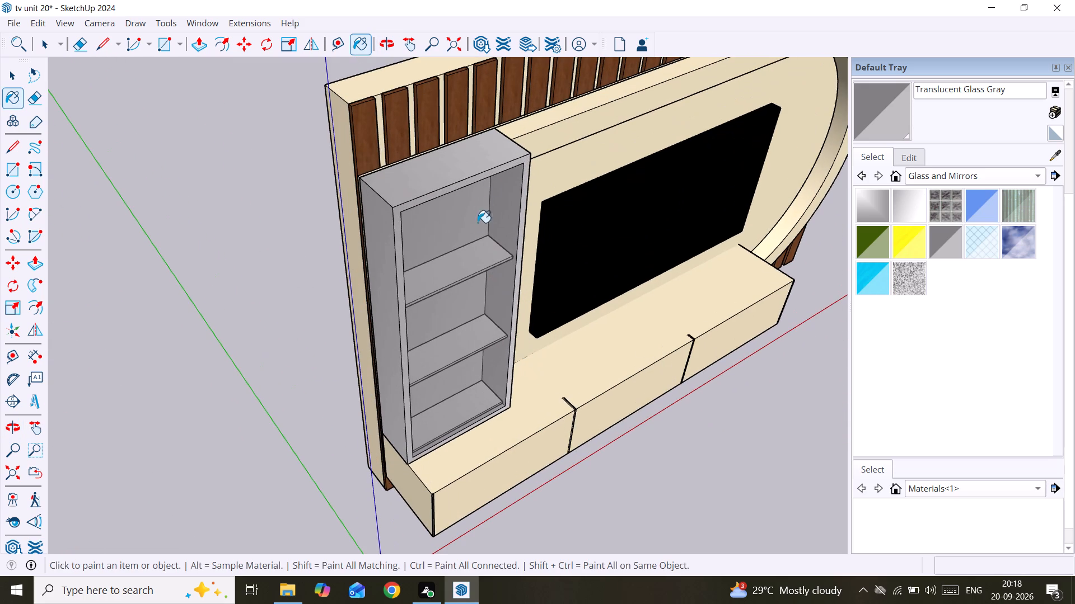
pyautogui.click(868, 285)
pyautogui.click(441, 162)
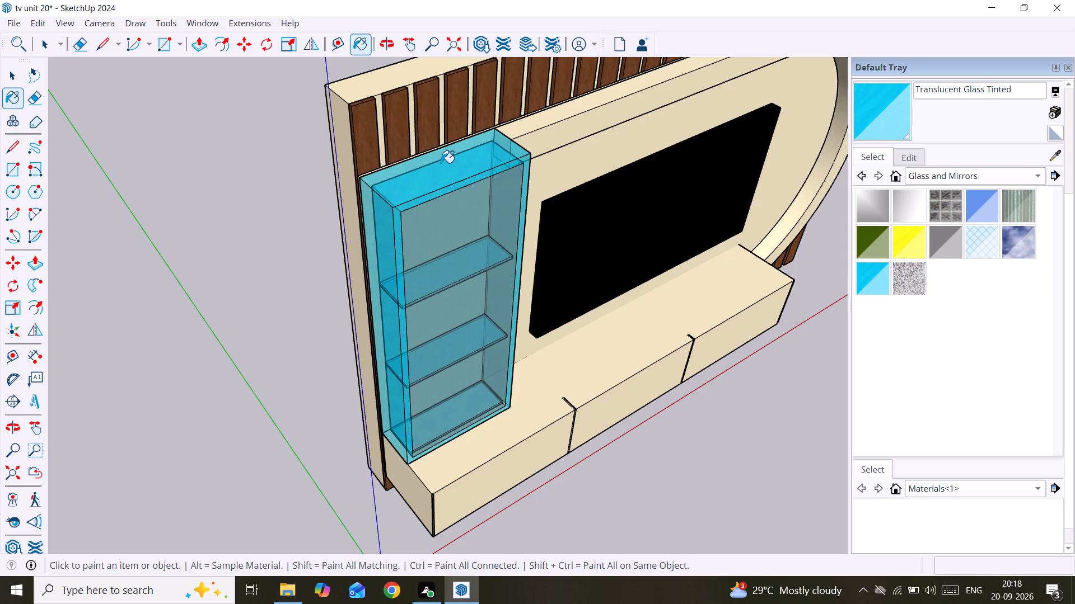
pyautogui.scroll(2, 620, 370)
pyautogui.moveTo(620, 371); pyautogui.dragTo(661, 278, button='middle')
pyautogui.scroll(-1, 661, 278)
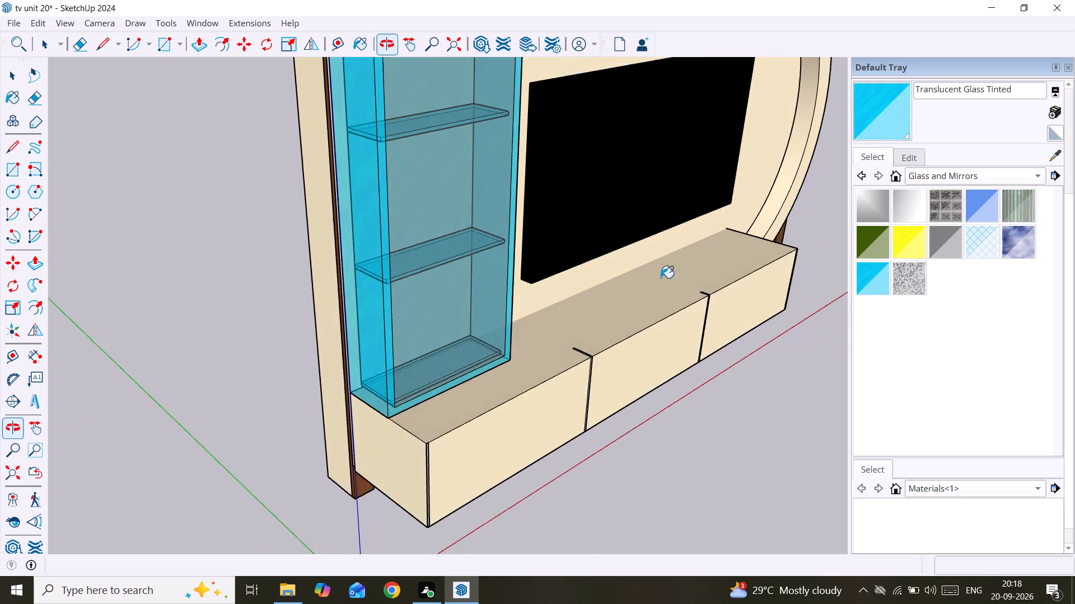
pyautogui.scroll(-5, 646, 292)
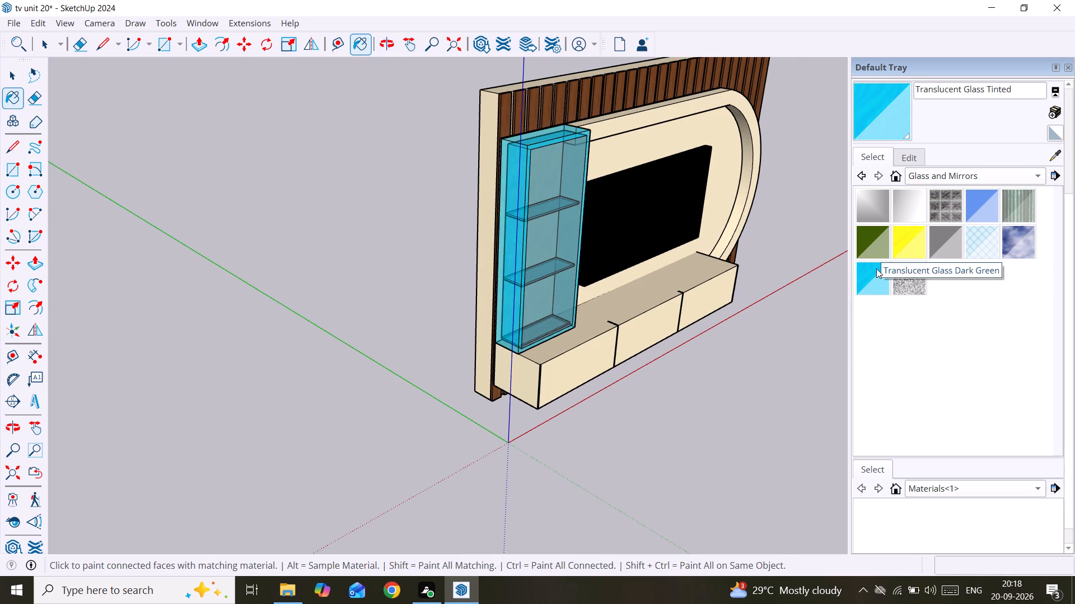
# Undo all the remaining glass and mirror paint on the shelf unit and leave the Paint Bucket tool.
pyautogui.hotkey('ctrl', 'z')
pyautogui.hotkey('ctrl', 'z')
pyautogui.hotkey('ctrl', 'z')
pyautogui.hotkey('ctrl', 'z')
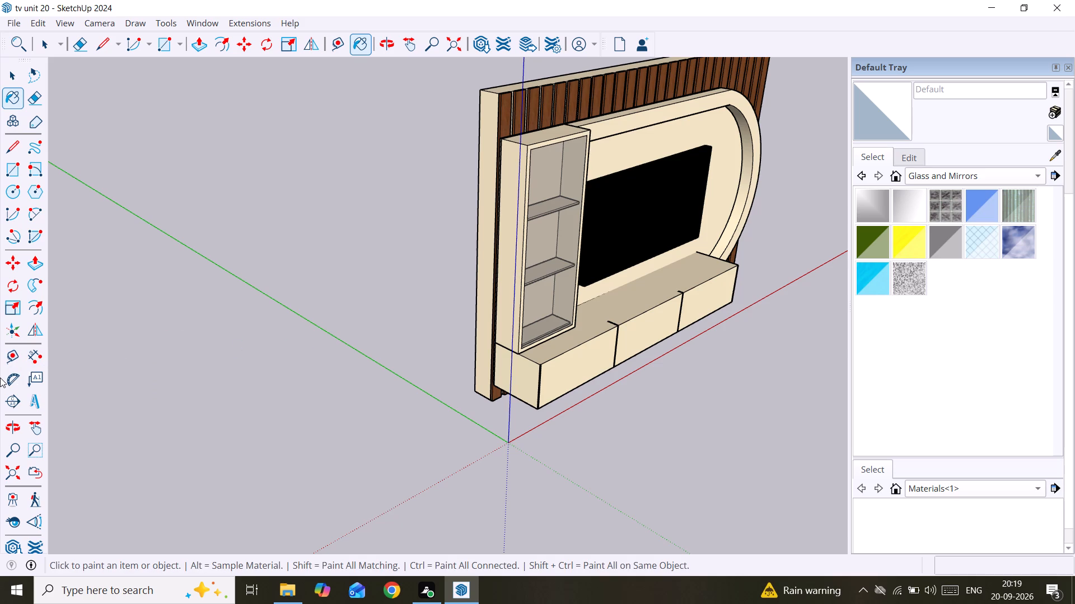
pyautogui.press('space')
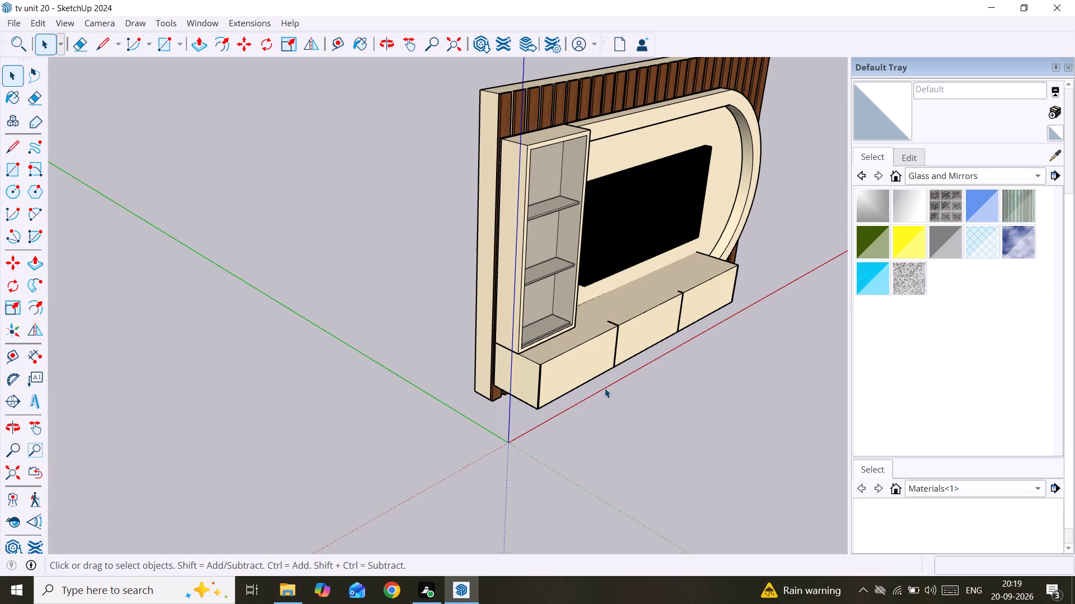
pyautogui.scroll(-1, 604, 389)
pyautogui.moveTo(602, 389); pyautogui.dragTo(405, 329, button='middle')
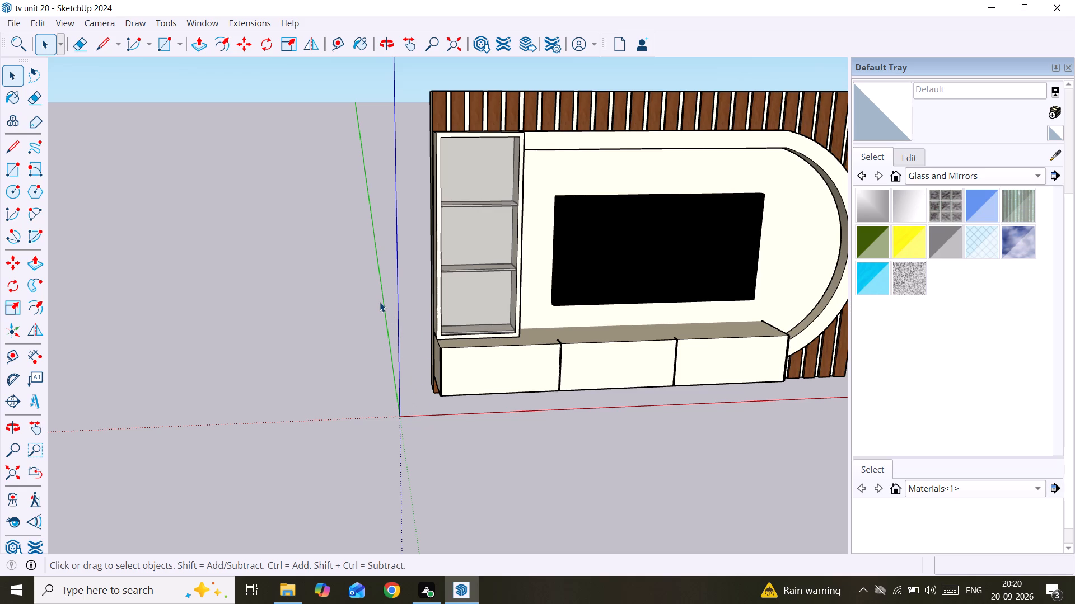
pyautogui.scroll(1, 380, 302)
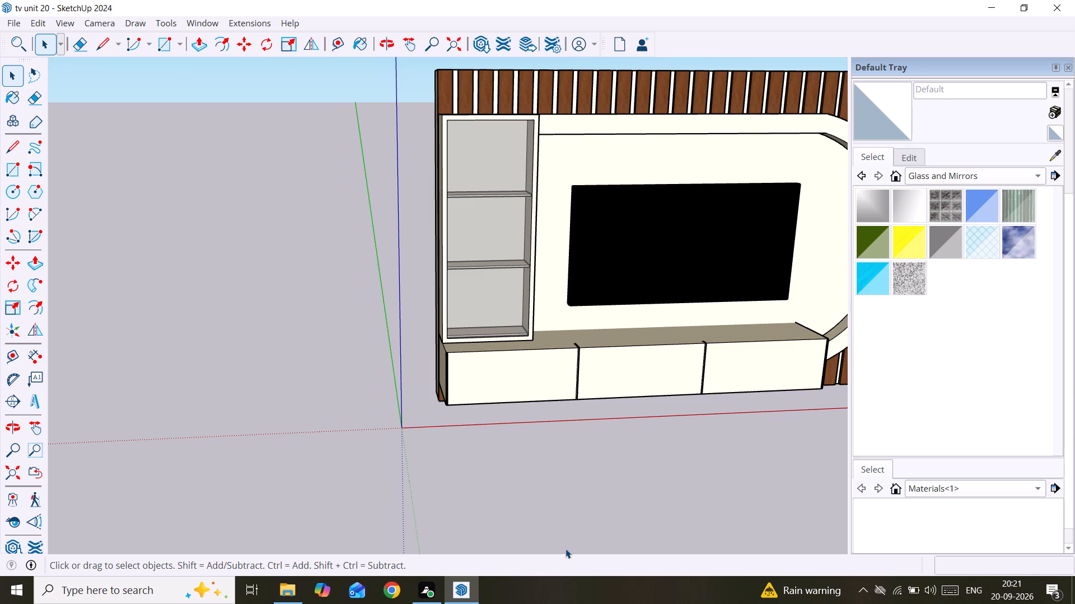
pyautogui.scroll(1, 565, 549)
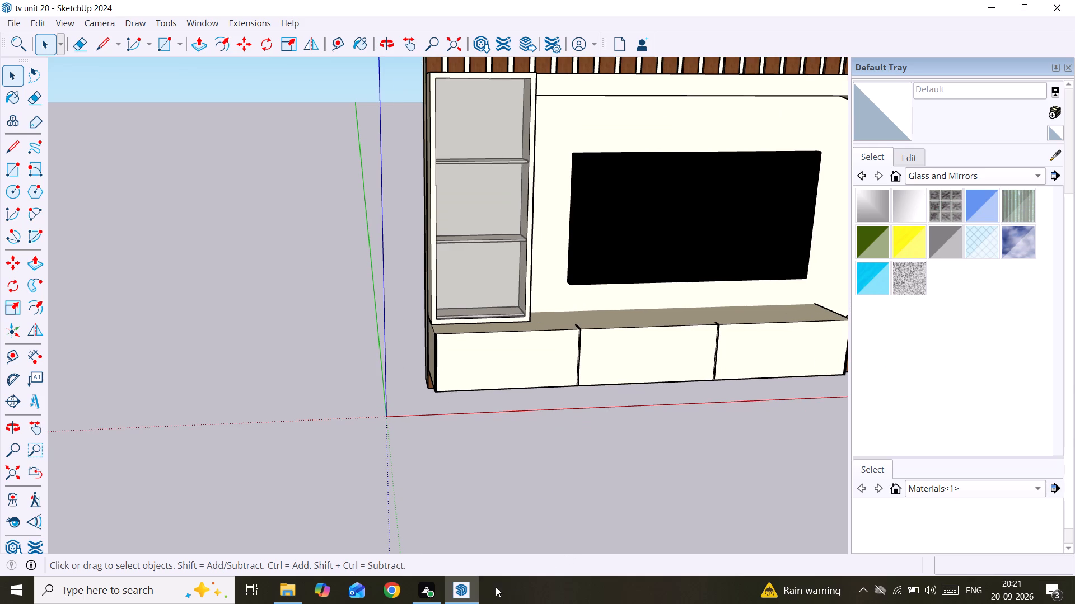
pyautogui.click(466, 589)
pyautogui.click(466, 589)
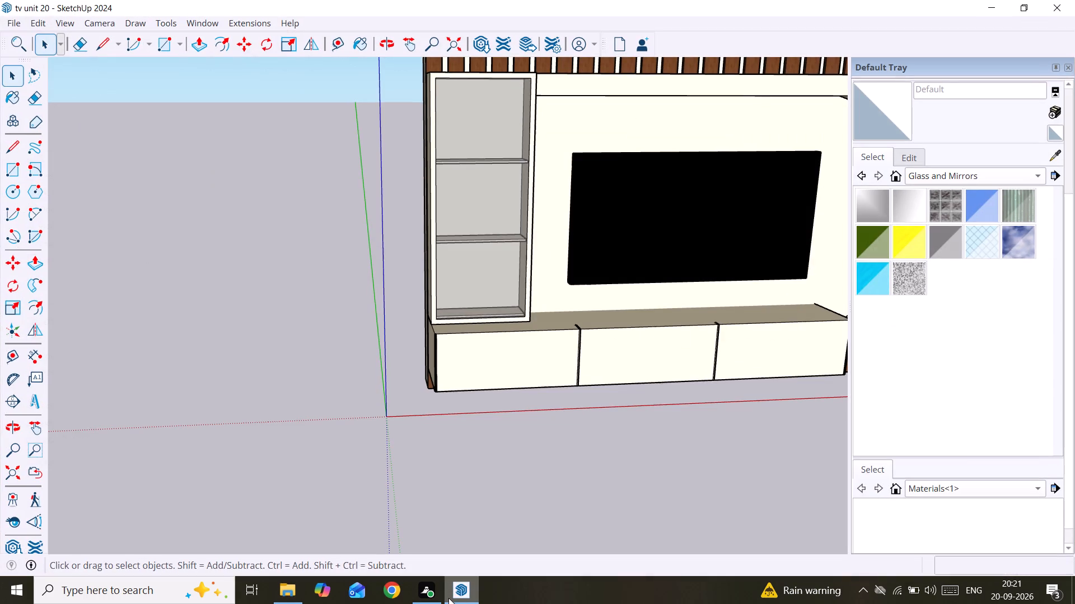
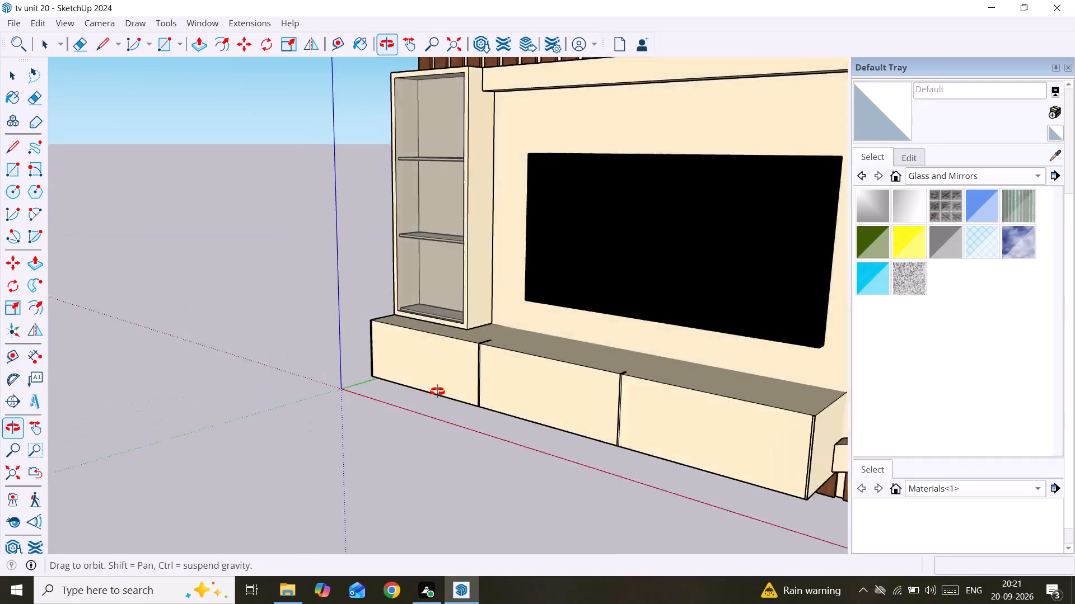
# Copy the long drawer cabinet body under the TV straight up about 1' 7 5/8" to sit on top of the original.
pyautogui.scroll(1, 500, 133)
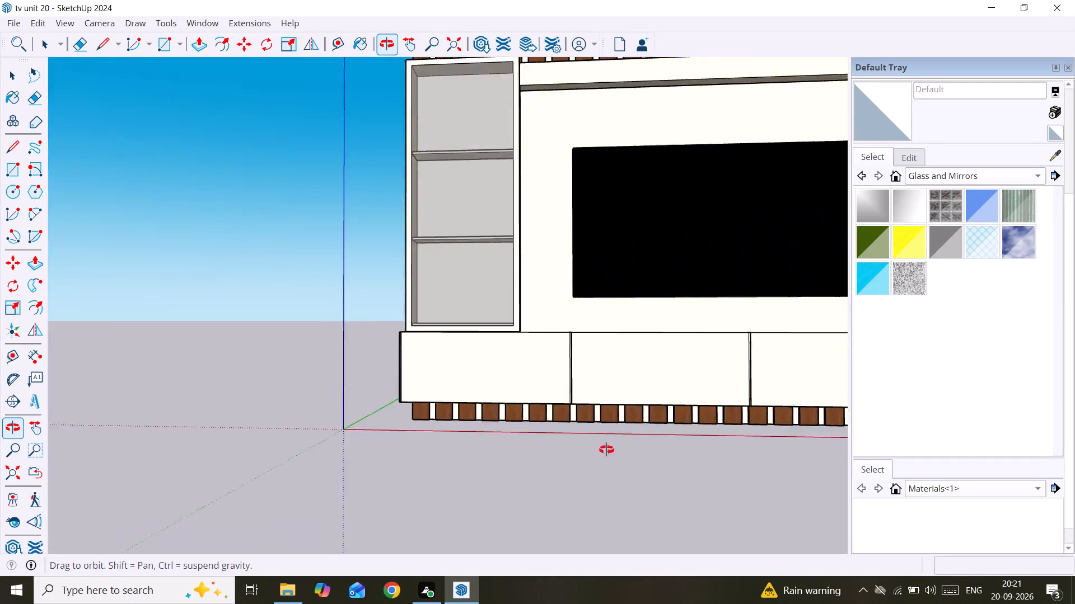
pyautogui.click(599, 374)
pyautogui.doubleClick(599, 374)
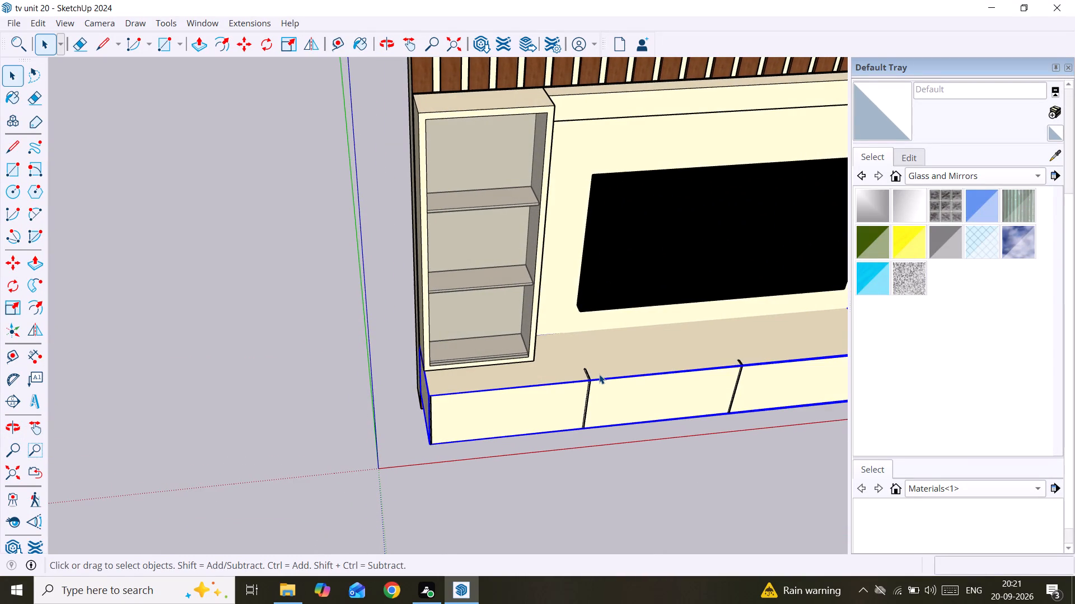
pyautogui.click(597, 377)
pyautogui.click(603, 477)
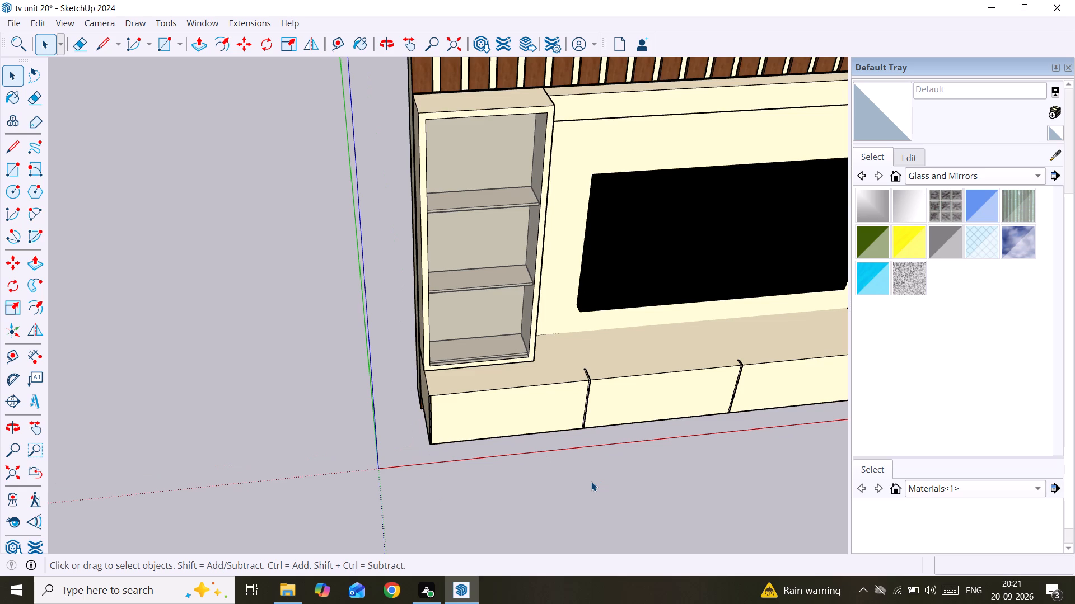
pyautogui.click(568, 372)
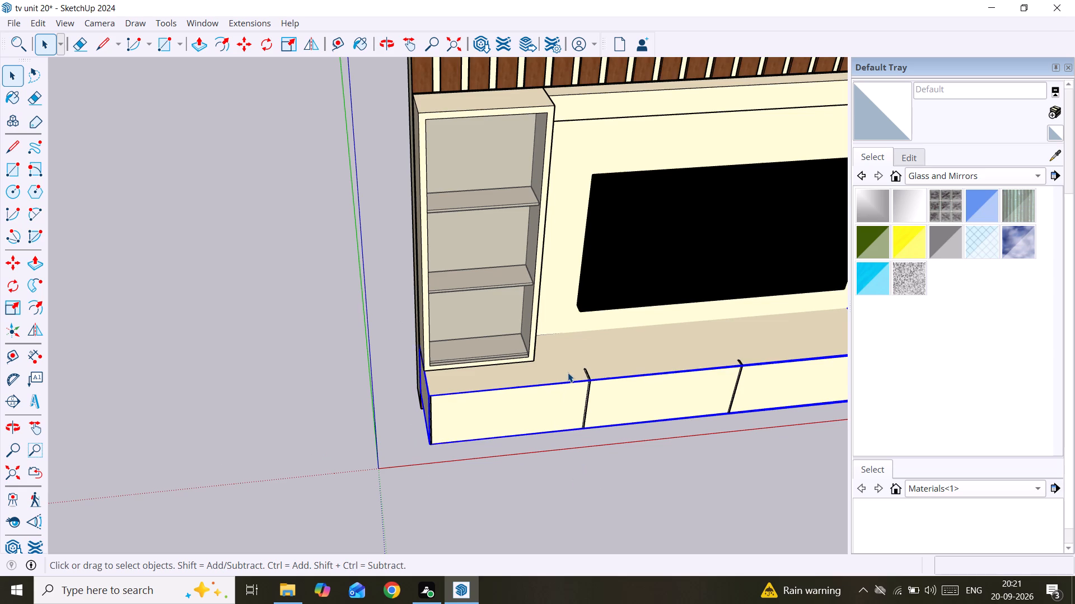
pyautogui.press('m')
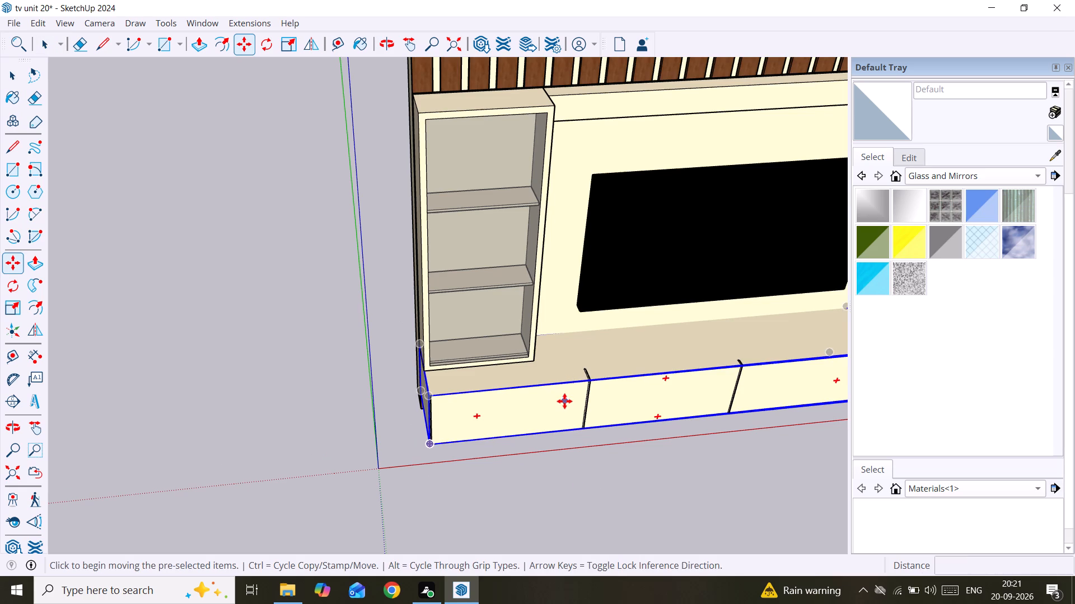
pyautogui.click(431, 394)
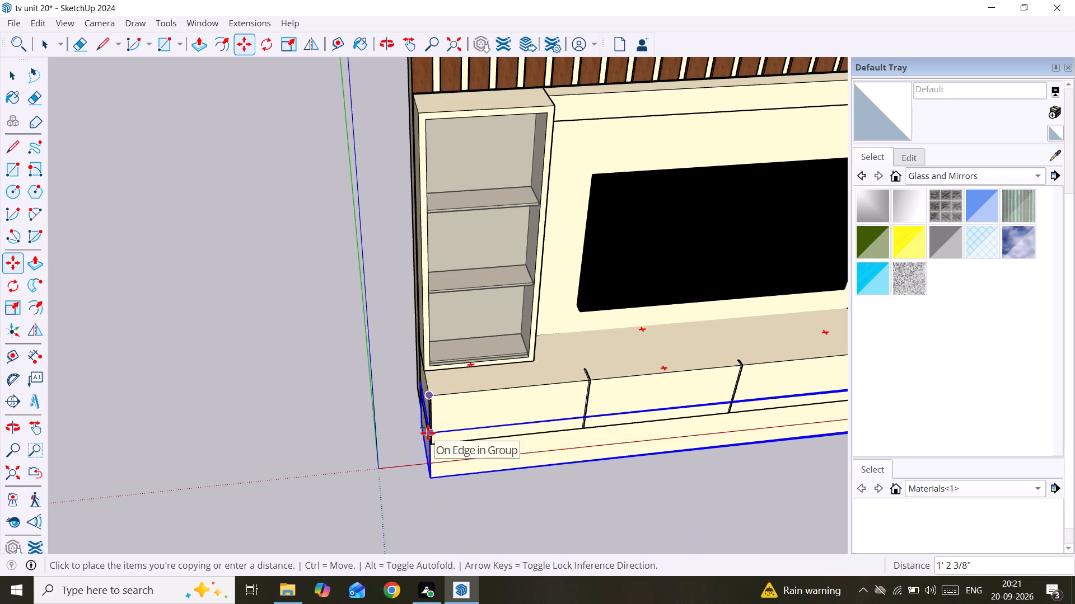
pyautogui.press('Up')
pyautogui.moveTo(433, 391); pyautogui.dragTo(609, 476, button='middle')
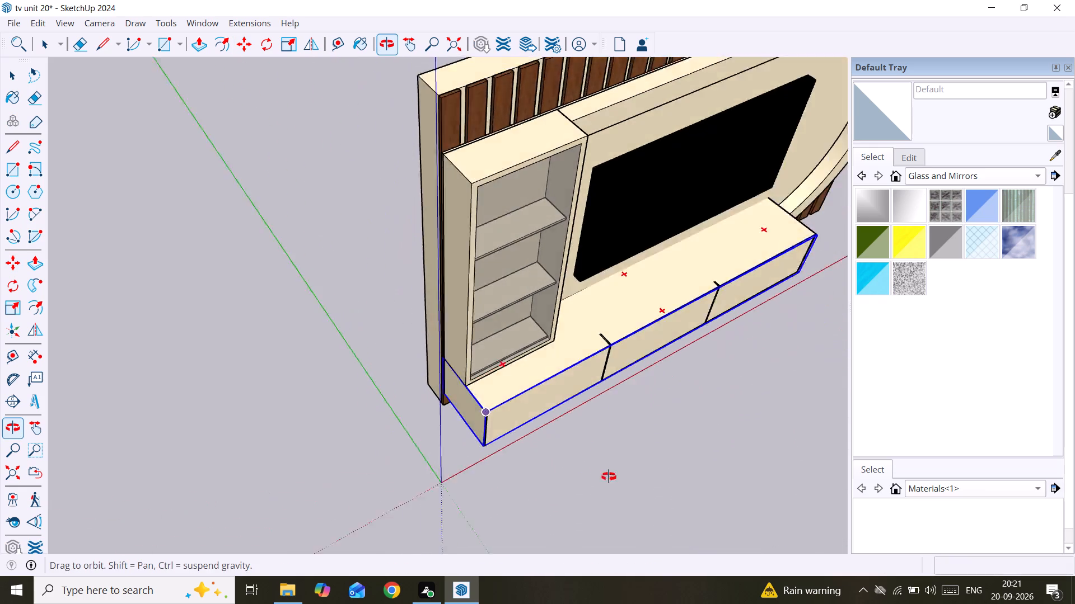
pyautogui.moveTo(609, 476); pyautogui.dragTo(648, 480, button='middle')
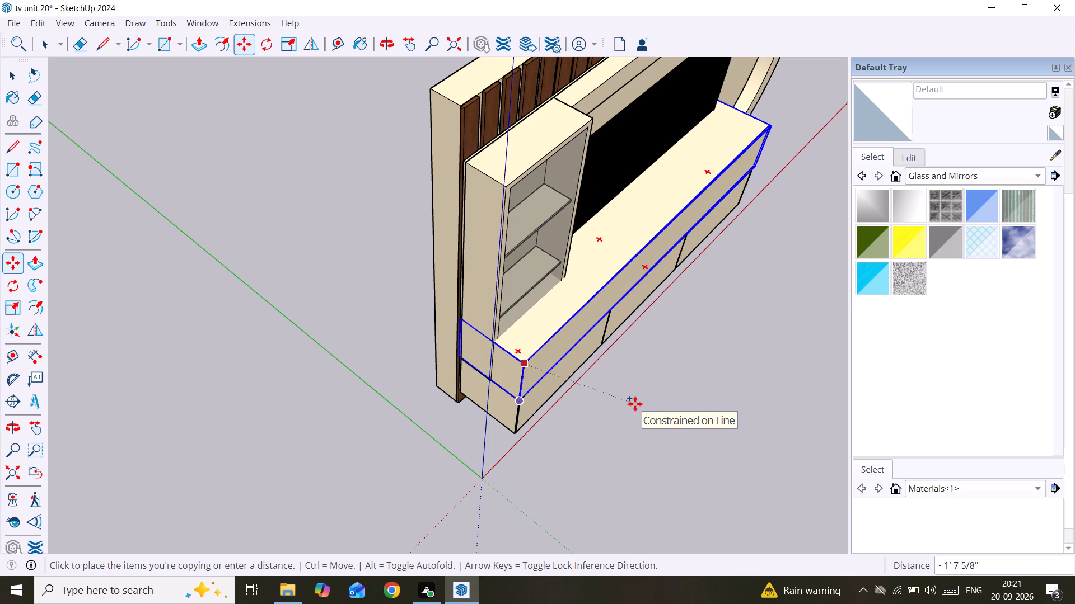
pyautogui.click(635, 404)
pyautogui.press('space')
# Open the copied box for editing and push its top face down 1' 5 7/16" to leave a thin top slab.
pyautogui.moveTo(633, 404); pyautogui.dragTo(378, 404, button='middle')
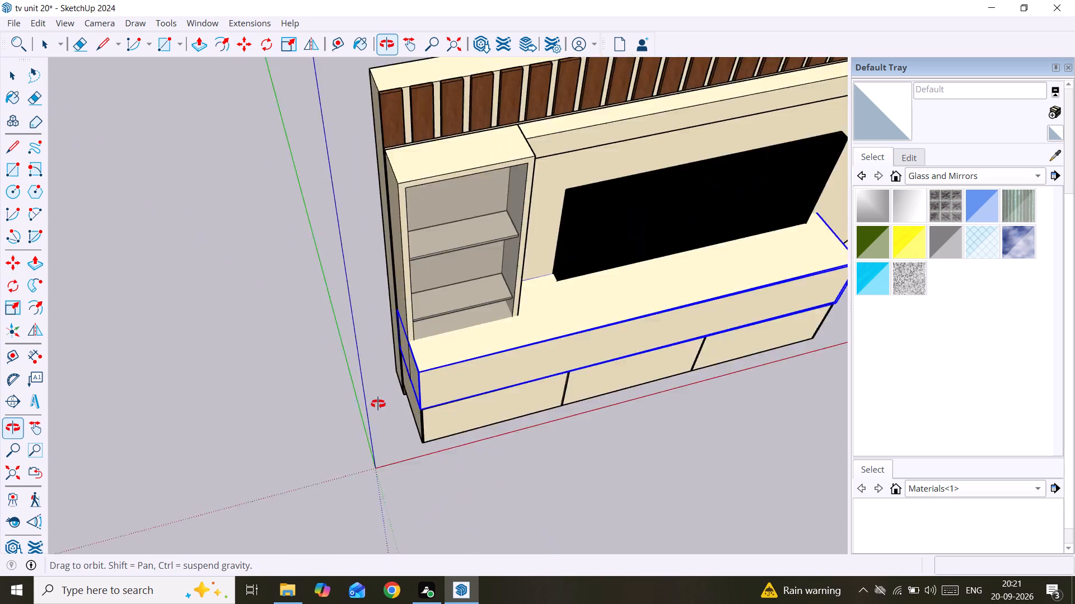
pyautogui.moveTo(378, 404); pyautogui.dragTo(357, 402, button='middle')
pyautogui.doubleClick(497, 354)
pyautogui.scroll(1, 570, 350)
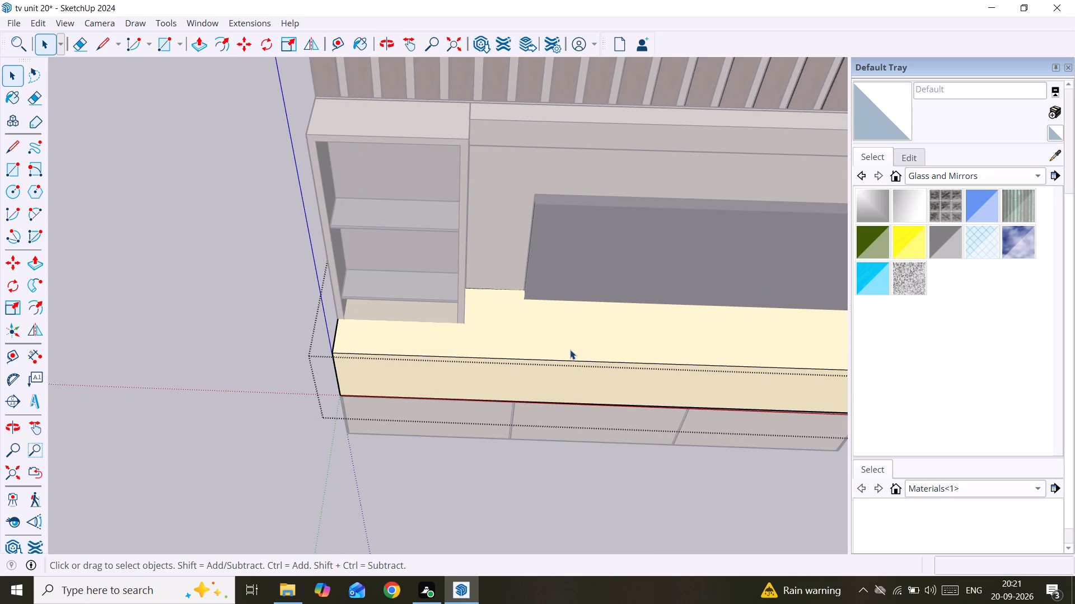
pyautogui.press('p')
pyautogui.click(572, 343)
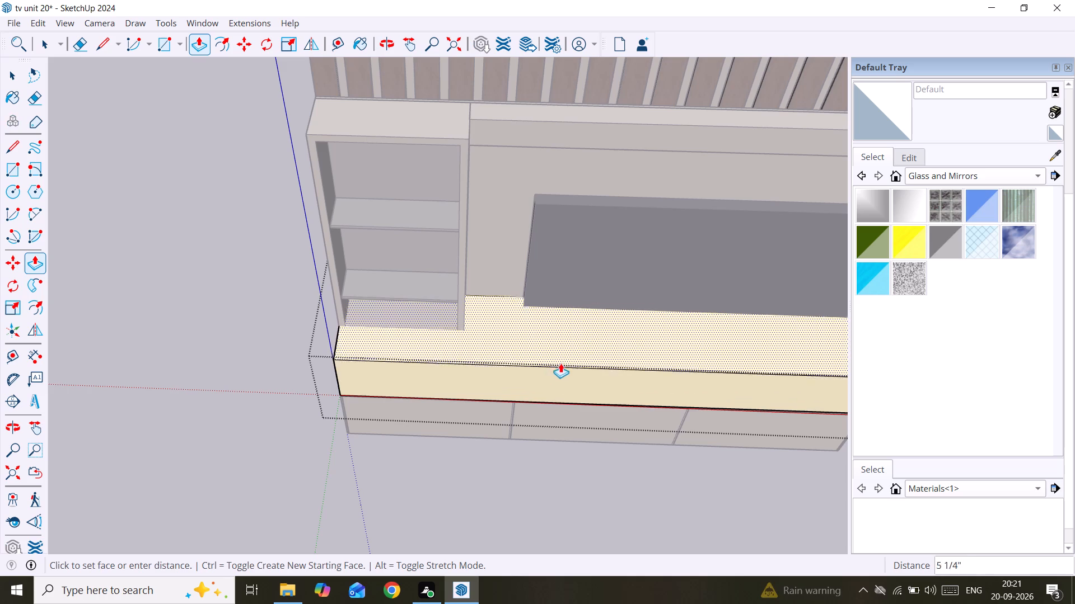
pyautogui.moveTo(557, 382); pyautogui.dragTo(574, 242, button='middle')
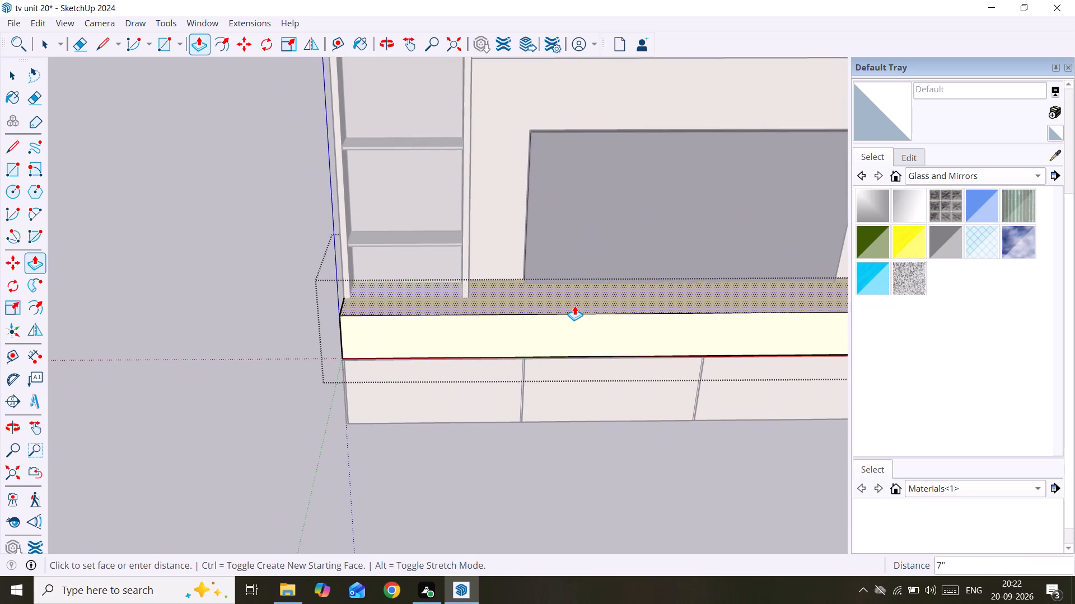
pyautogui.keyDown('ctrl'); pyautogui.moveTo(574, 306); pyautogui.dragTo(604, 395, button='middle'); pyautogui.keyUp('ctrl')
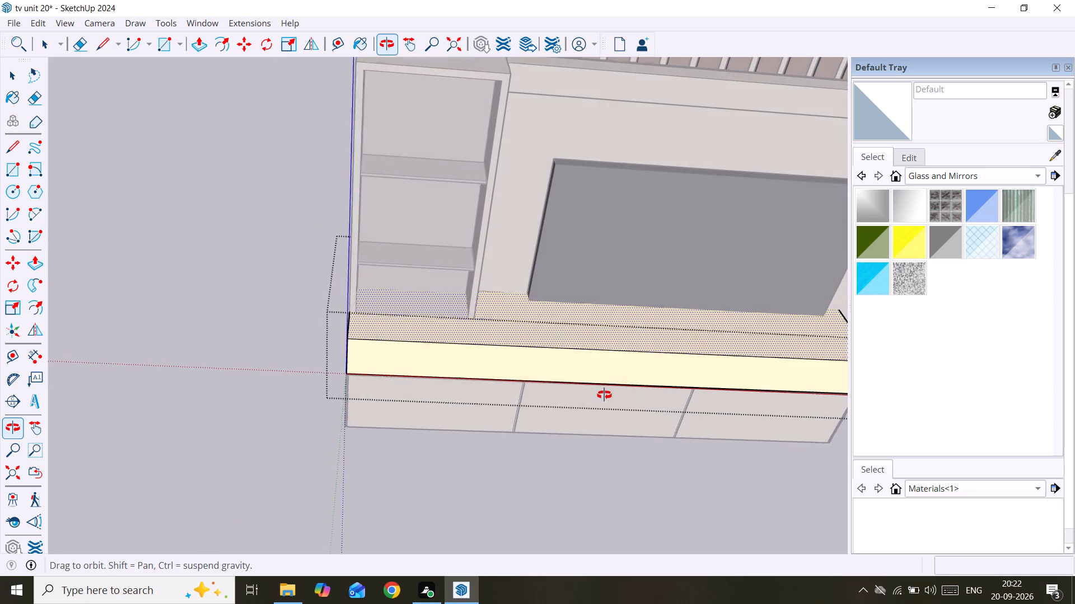
pyautogui.keyDown('ctrl'); pyautogui.moveTo(604, 395); pyautogui.dragTo(605, 395, button='middle'); pyautogui.keyUp('ctrl')
pyautogui.keyDown('shift'); pyautogui.moveTo(606, 394); pyautogui.dragTo(515, 448, button='middle'); pyautogui.keyUp('shift')
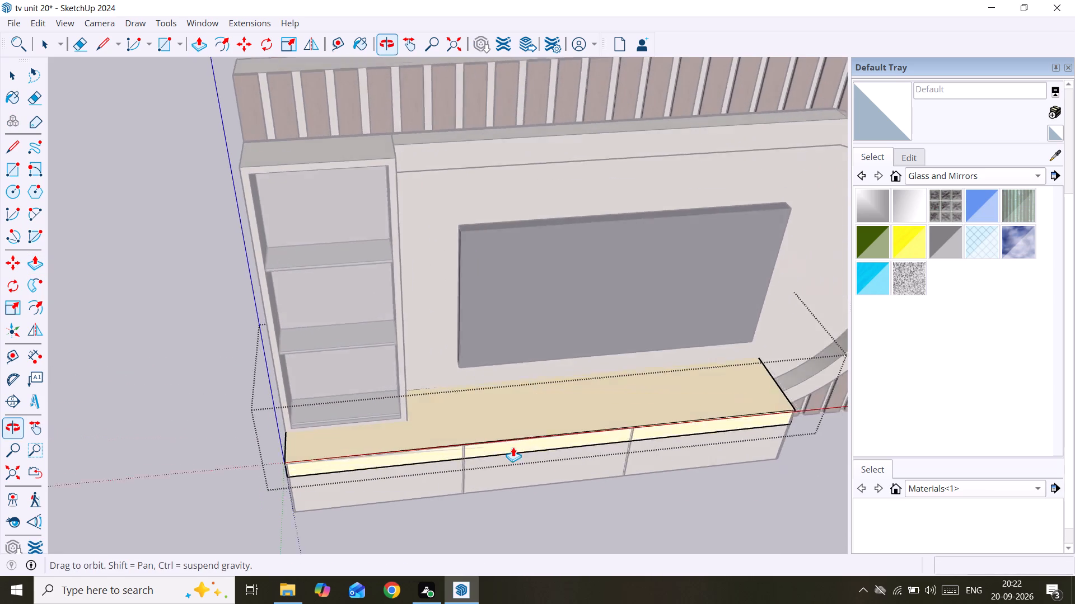
pyautogui.scroll(4, 519, 408)
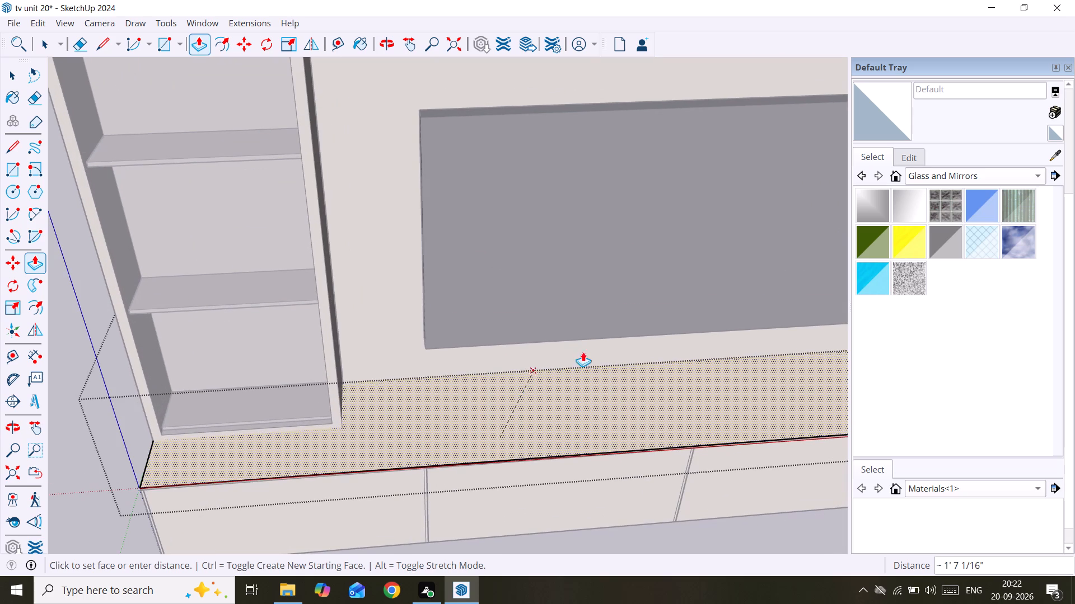
pyautogui.click(536, 435)
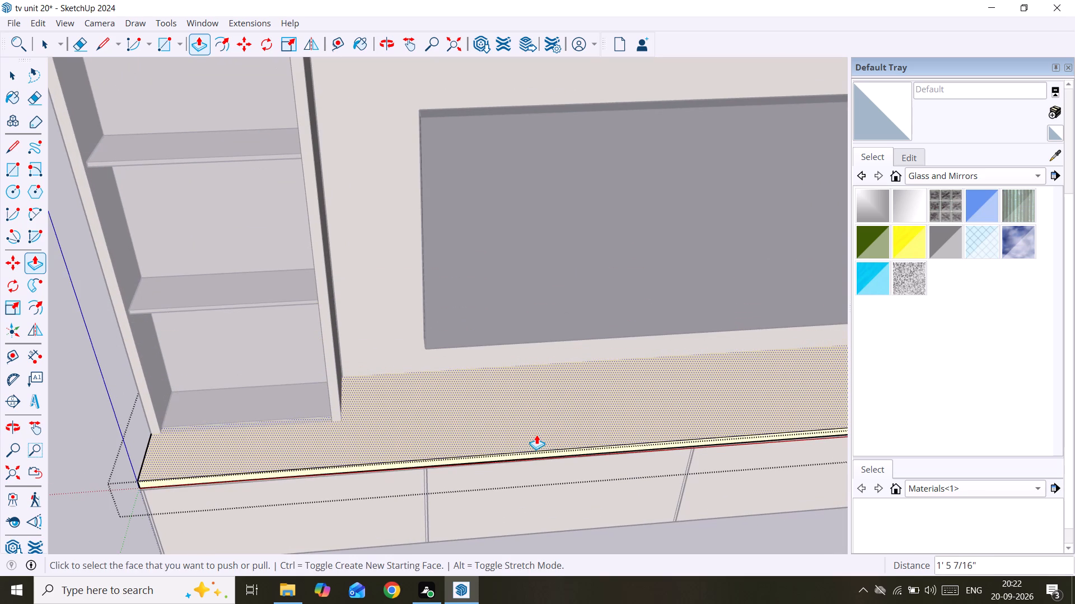
pyautogui.press('space')
# Extend the slab's end face beside the shelf unit outward by 1", keeping a new starting face.
pyautogui.keyDown('shift'); pyautogui.moveTo(216, 436); pyautogui.dragTo(424, 438, button='middle'); pyautogui.keyUp('shift')
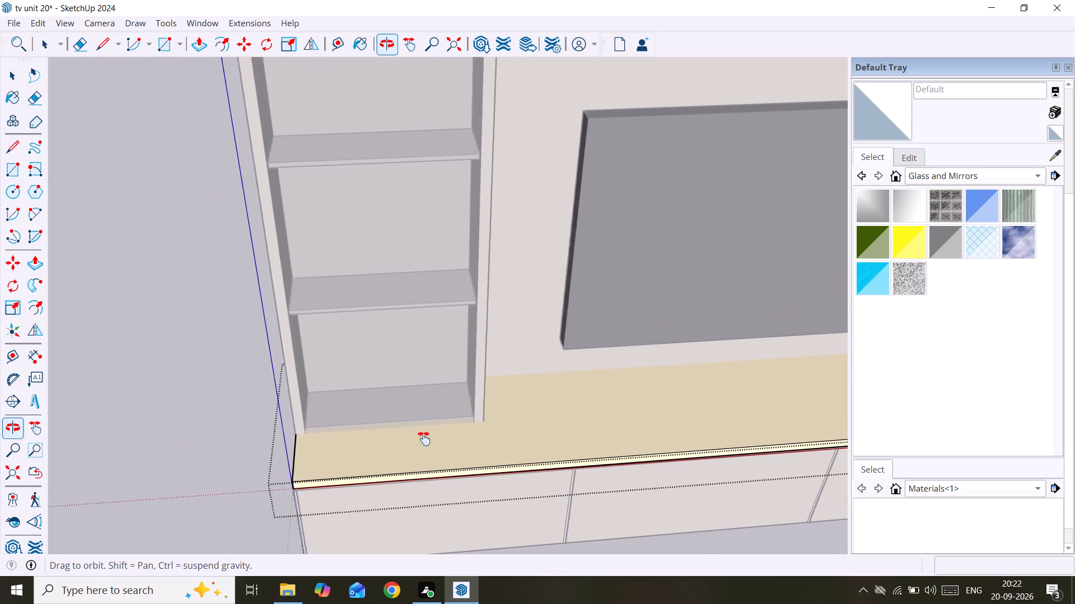
pyautogui.keyDown('shift'); pyautogui.moveTo(424, 438); pyautogui.dragTo(493, 440, button='middle'); pyautogui.keyUp('shift')
pyautogui.scroll(2, 448, 474)
pyautogui.moveTo(448, 474); pyautogui.dragTo(657, 464, button='middle')
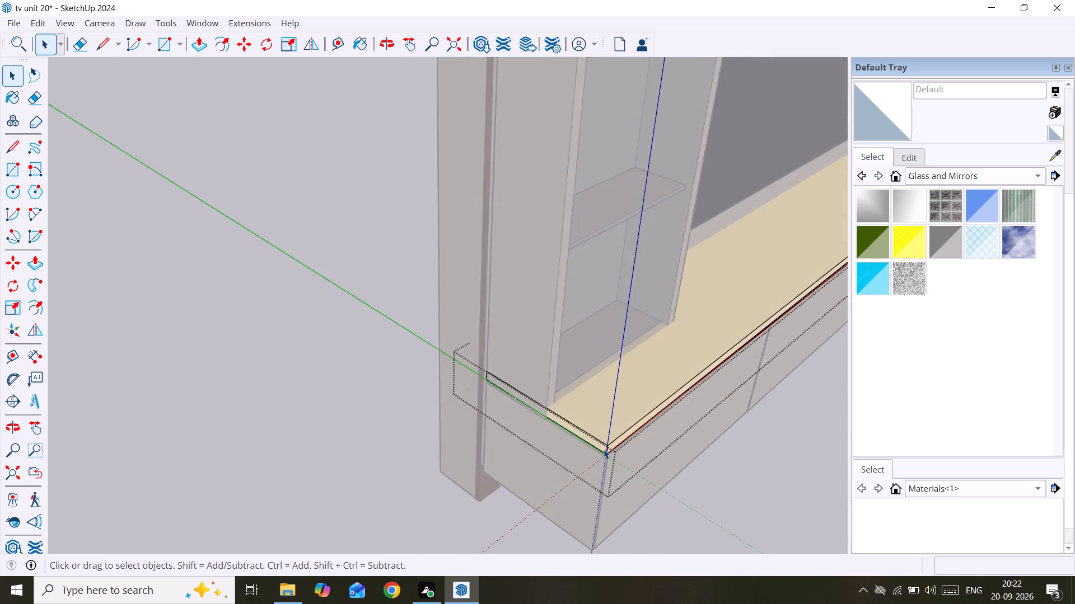
pyautogui.scroll(9, 602, 449)
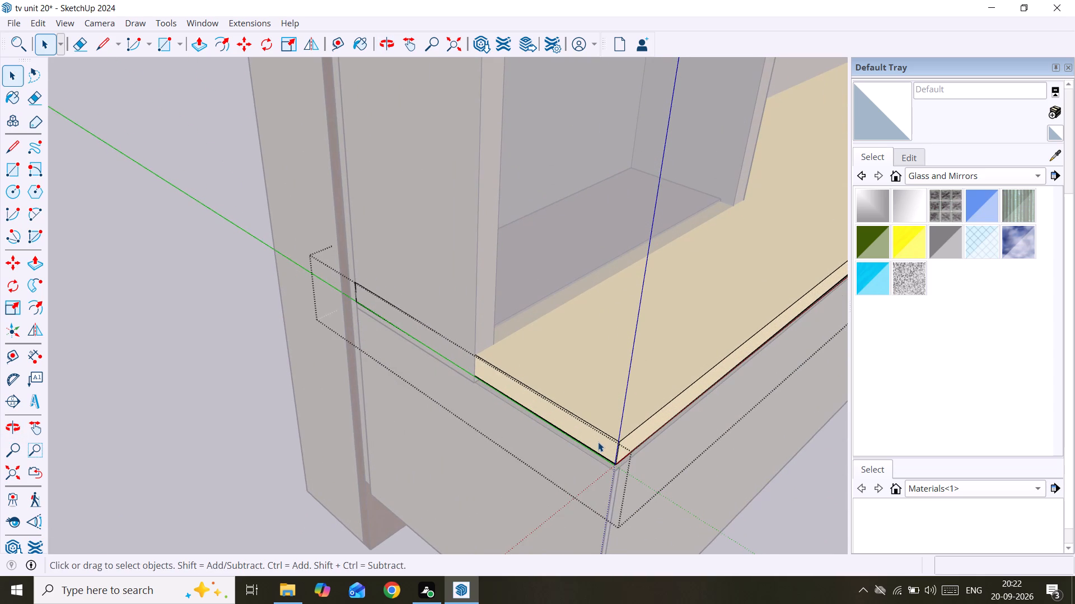
pyautogui.press('p')
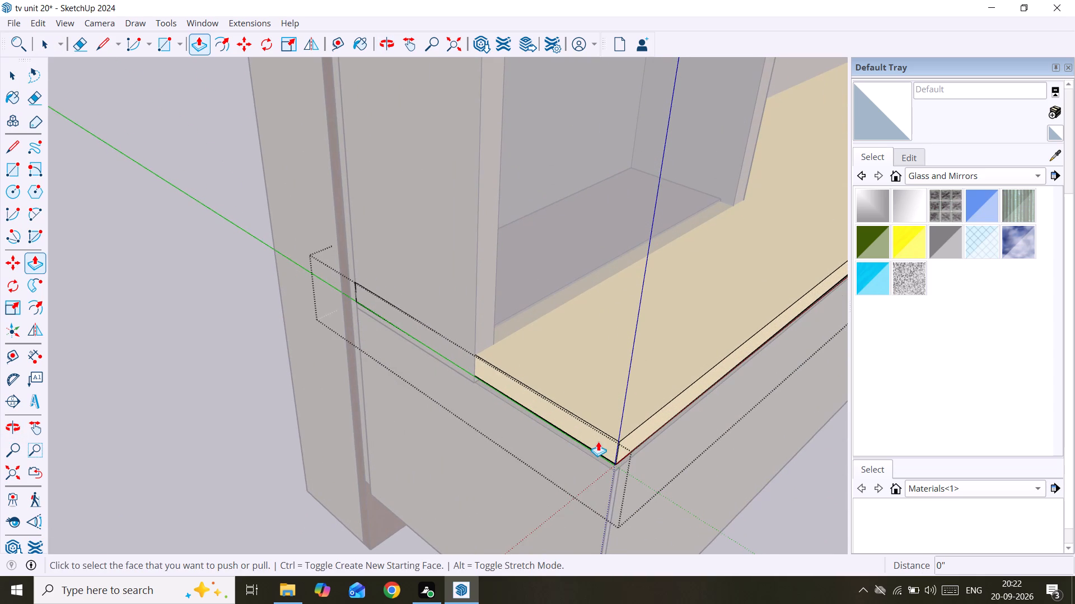
pyautogui.click(597, 440)
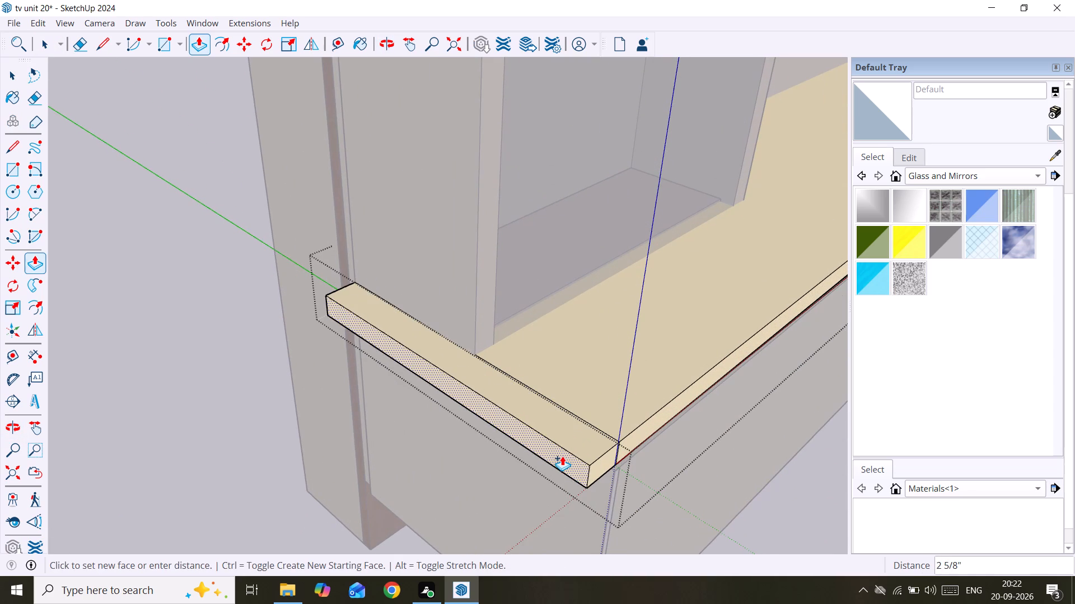
pyautogui.moveTo(562, 456); pyautogui.dragTo(656, 361, button='middle')
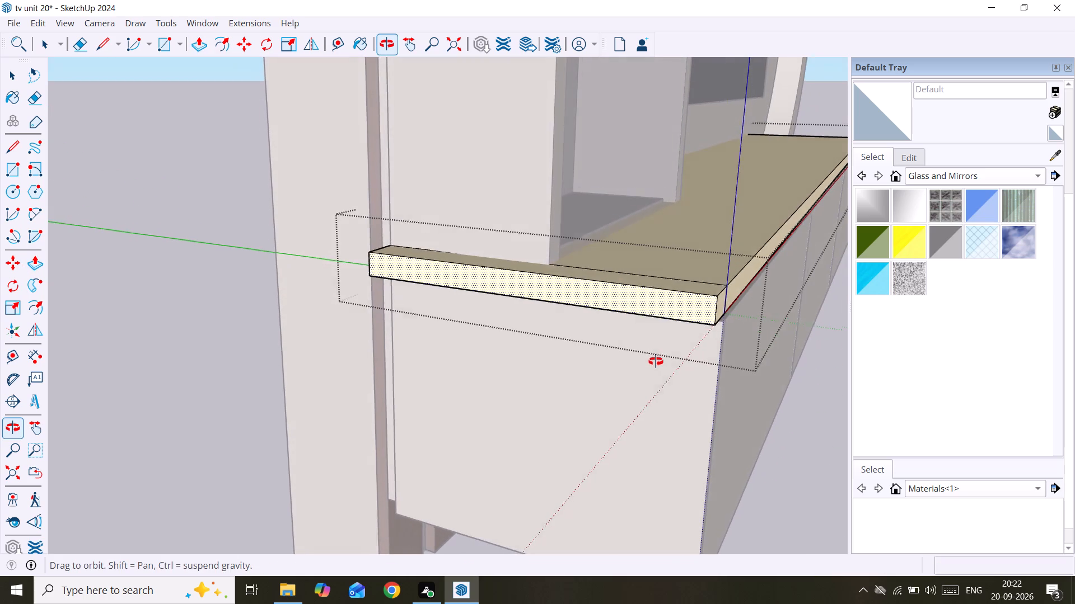
pyautogui.moveTo(656, 361); pyautogui.dragTo(408, 375, button='middle')
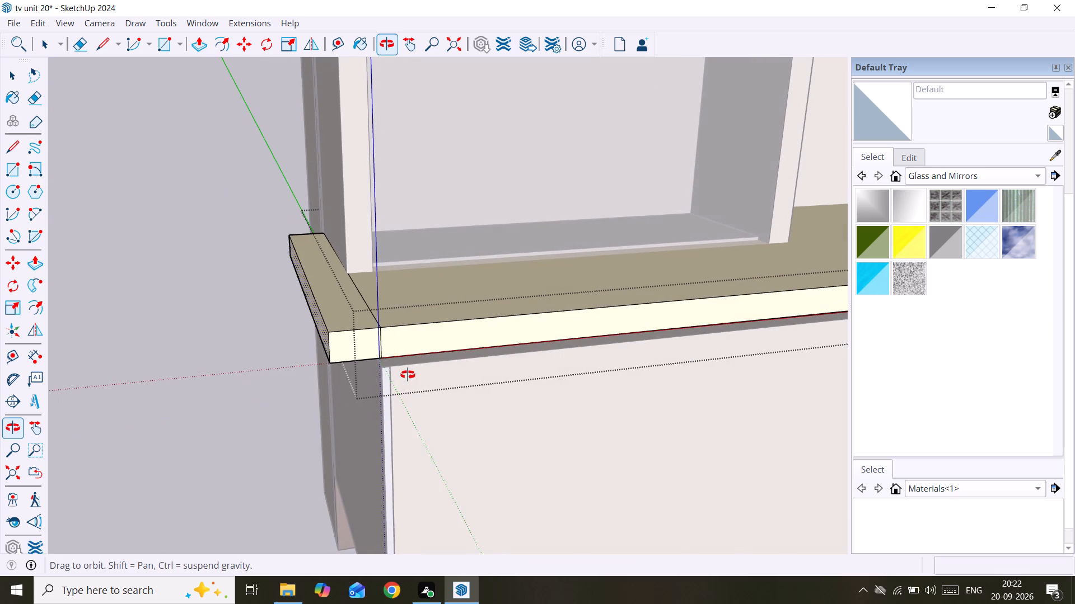
pyautogui.moveTo(408, 375); pyautogui.dragTo(613, 271, button='middle')
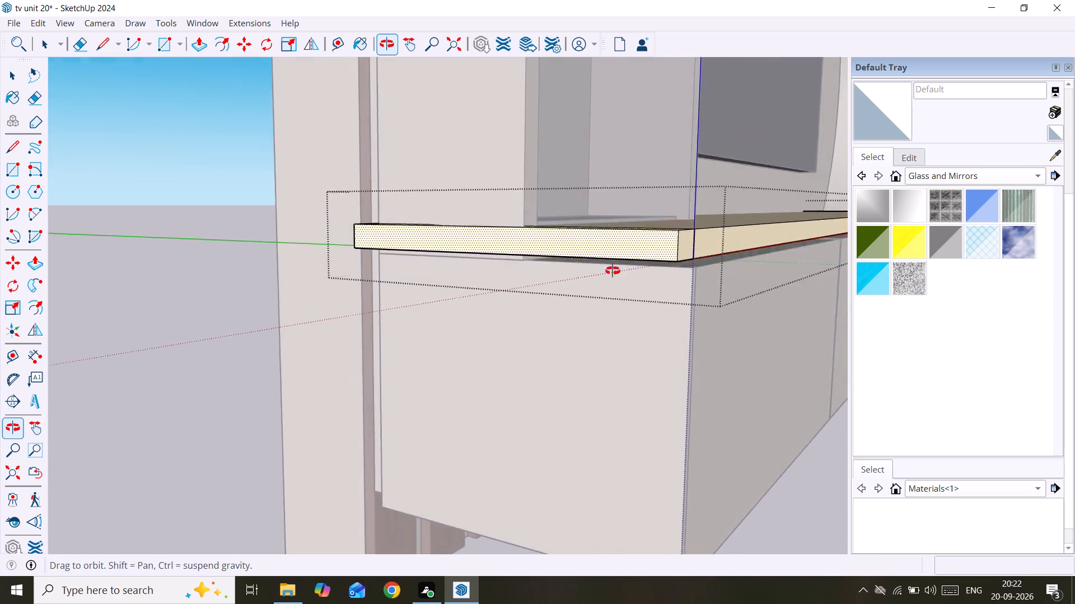
pyautogui.moveTo(613, 271); pyautogui.dragTo(447, 230, button='middle')
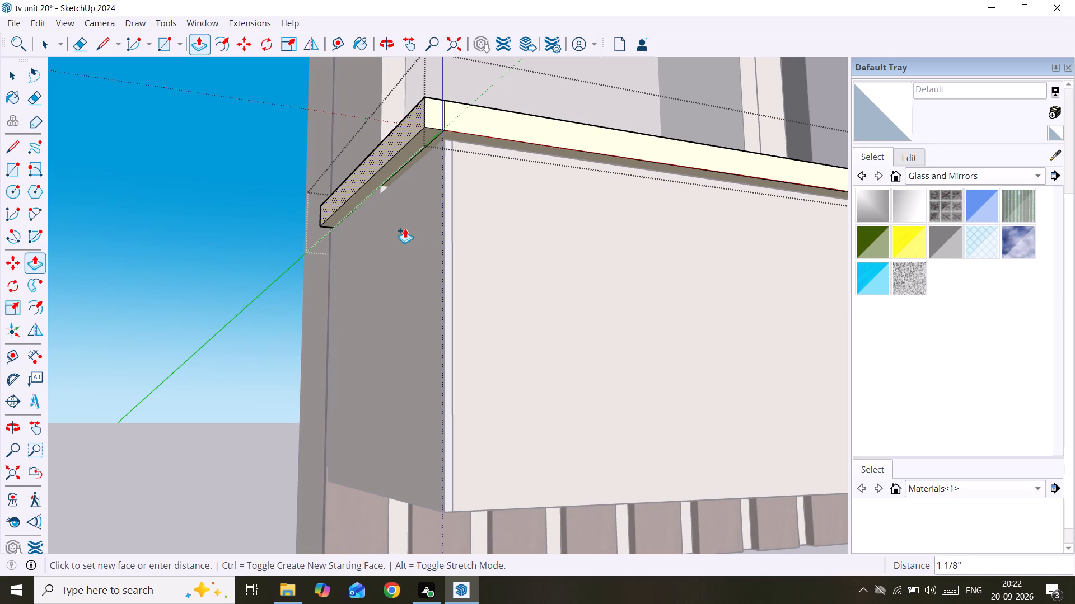
pyautogui.click(408, 225)
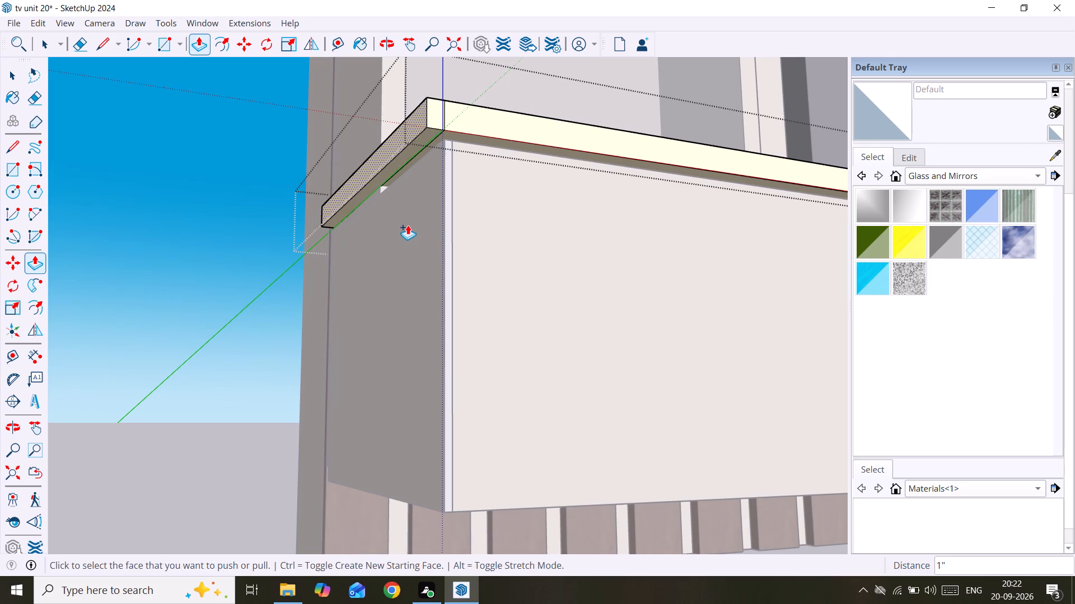
# Examine the slab's extended end and front edge from below and above, and leave the slab's group editing.
pyautogui.moveTo(408, 225); pyautogui.dragTo(520, 180, button='middle')
pyautogui.scroll(1, 516, 162)
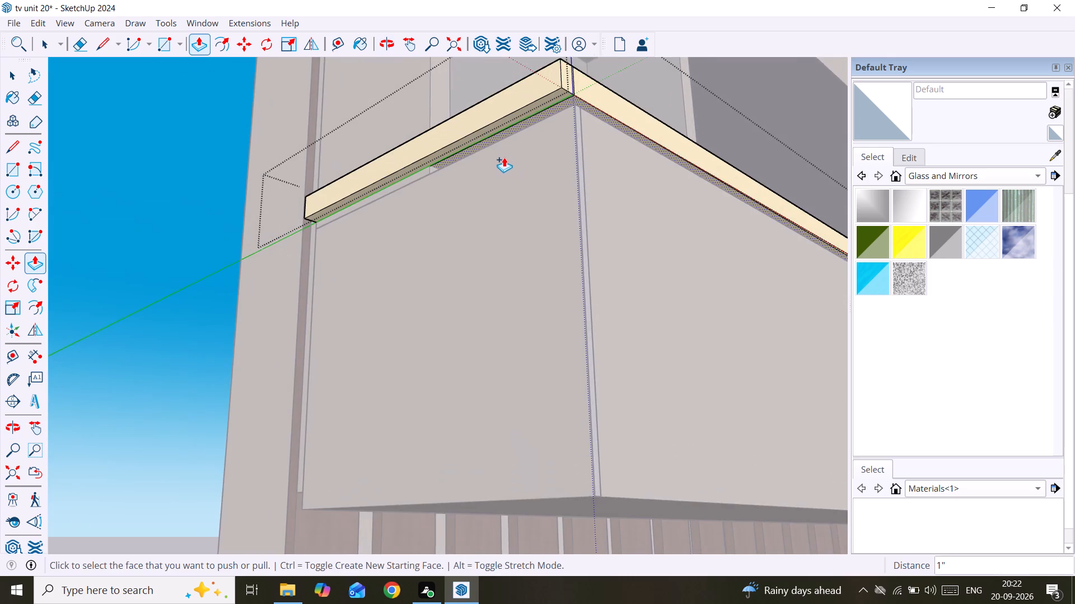
pyautogui.scroll(5, 504, 157)
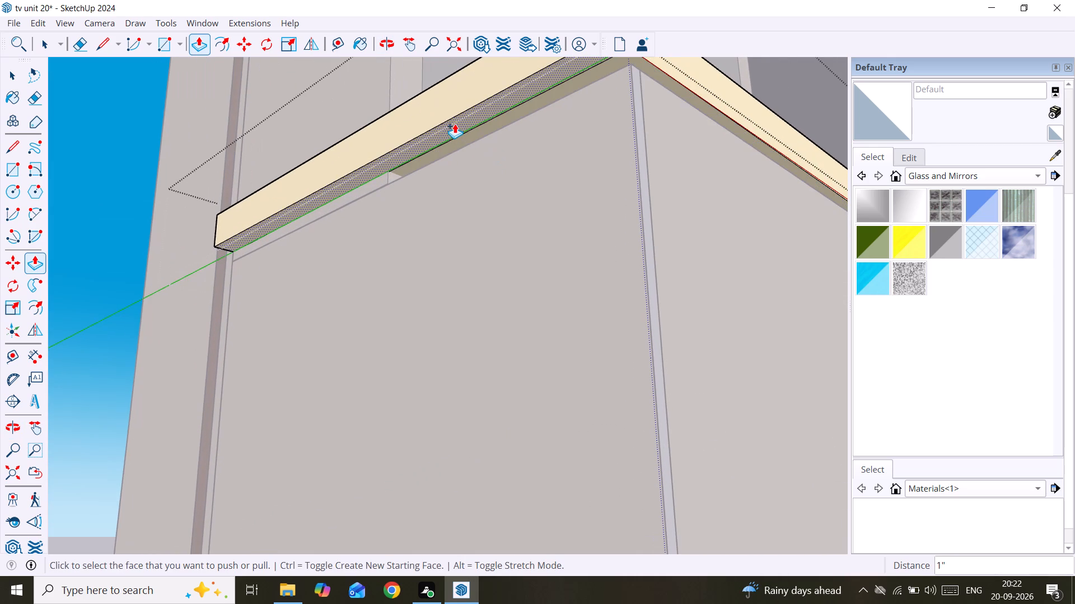
pyautogui.moveTo(456, 128); pyautogui.dragTo(423, 451, button='middle')
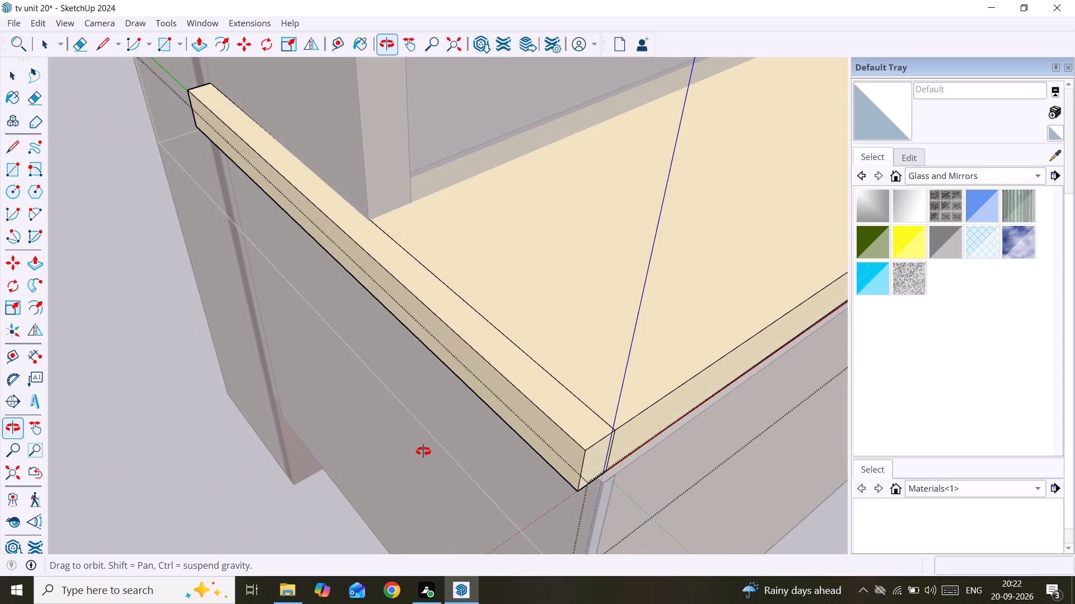
pyautogui.moveTo(423, 451); pyautogui.dragTo(239, 443, button='middle')
pyautogui.moveTo(423, 451); pyautogui.dragTo(239, 443)
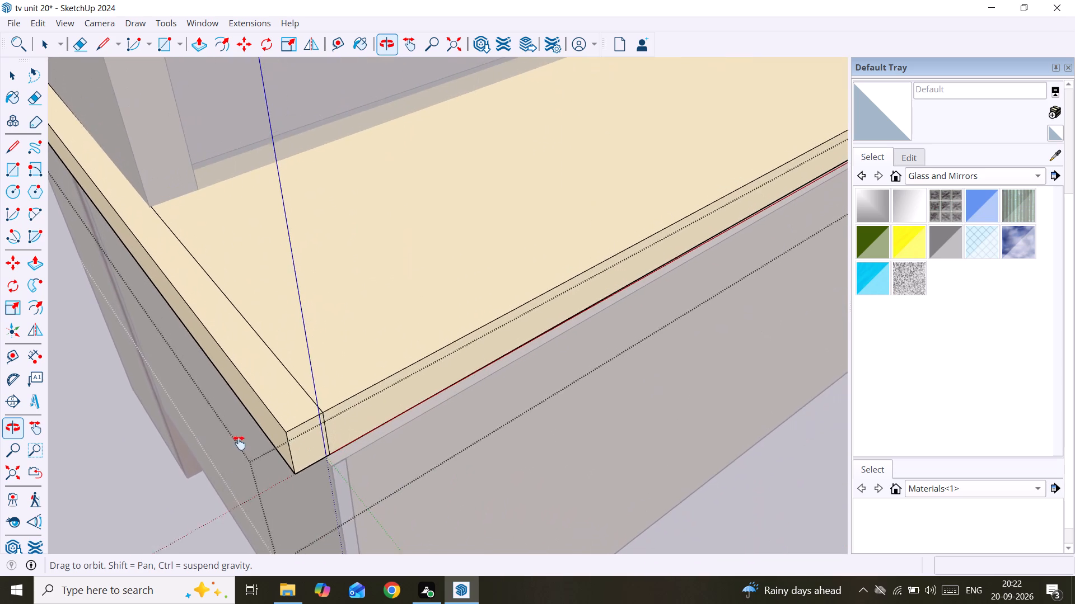
pyautogui.moveTo(239, 443); pyautogui.dragTo(473, 514, button='middle')
pyautogui.moveTo(239, 443); pyautogui.dragTo(449, 430)
pyautogui.scroll(-2, 449, 430)
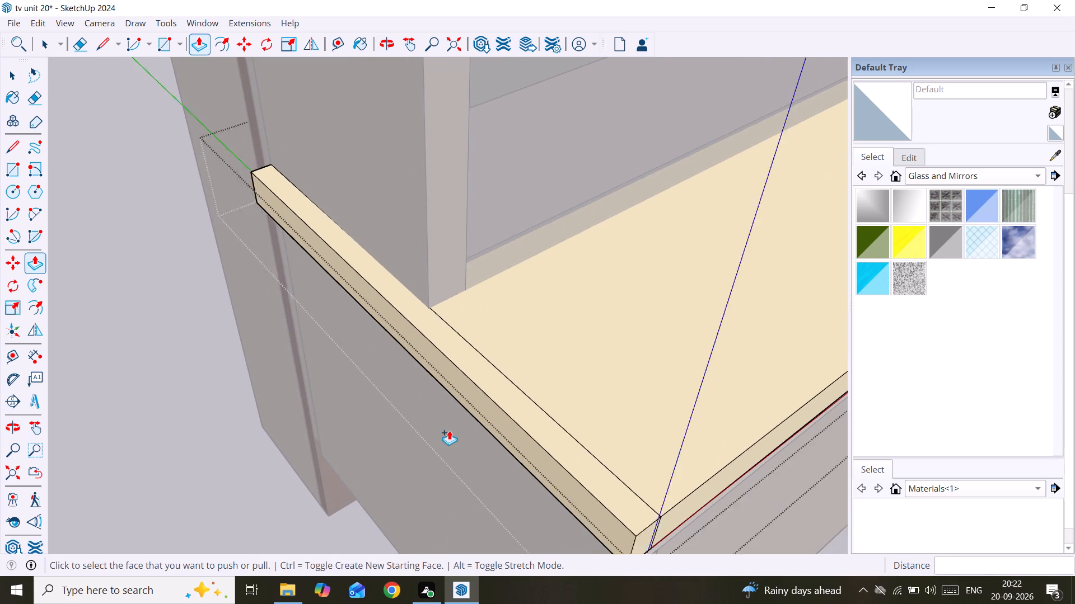
pyautogui.moveTo(449, 430); pyautogui.dragTo(244, 411)
pyautogui.moveTo(437, 414); pyautogui.dragTo(244, 411, button='middle')
pyautogui.press('space')
pyautogui.click(312, 491)
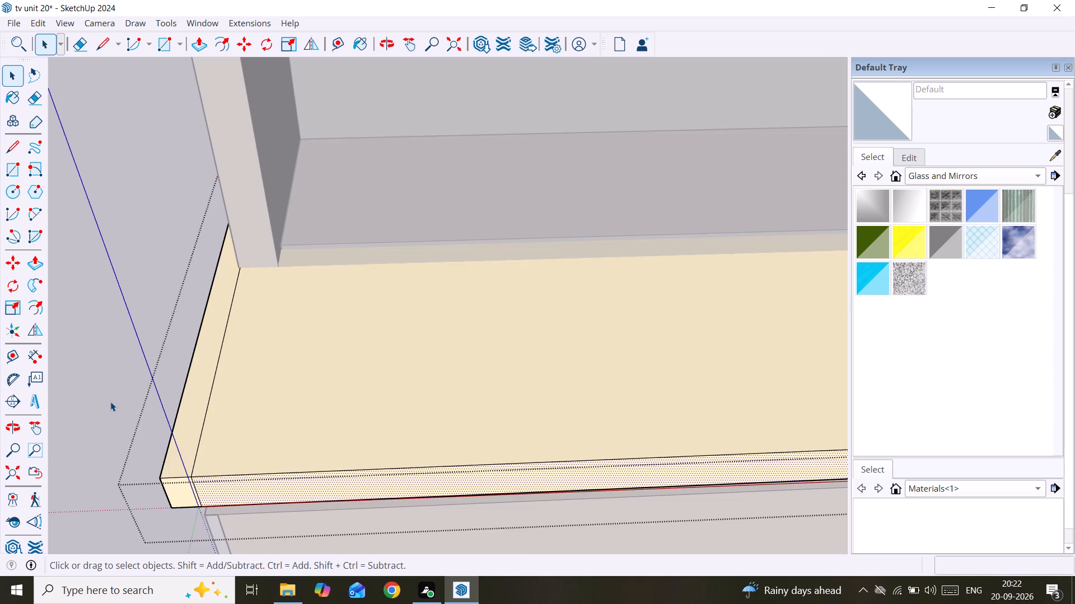
pyautogui.click(110, 402)
pyautogui.doubleClick(350, 483)
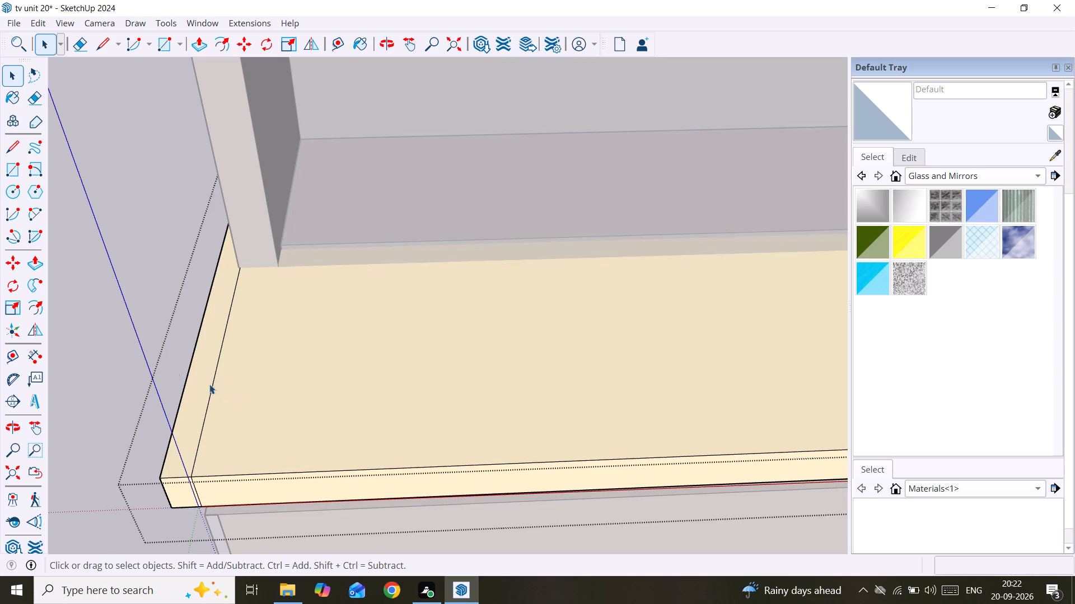
pyautogui.click(120, 352)
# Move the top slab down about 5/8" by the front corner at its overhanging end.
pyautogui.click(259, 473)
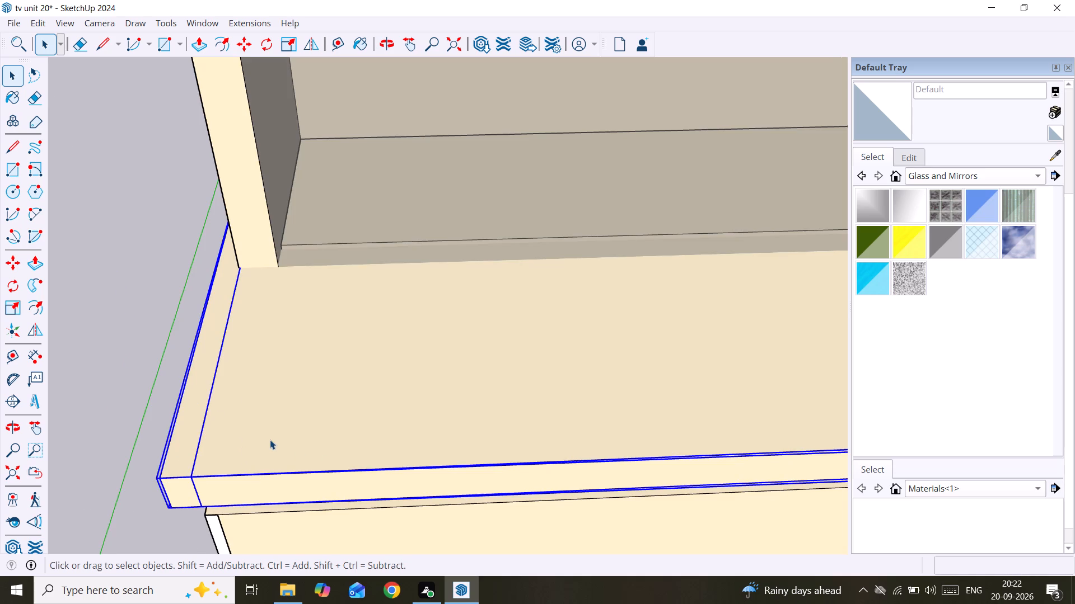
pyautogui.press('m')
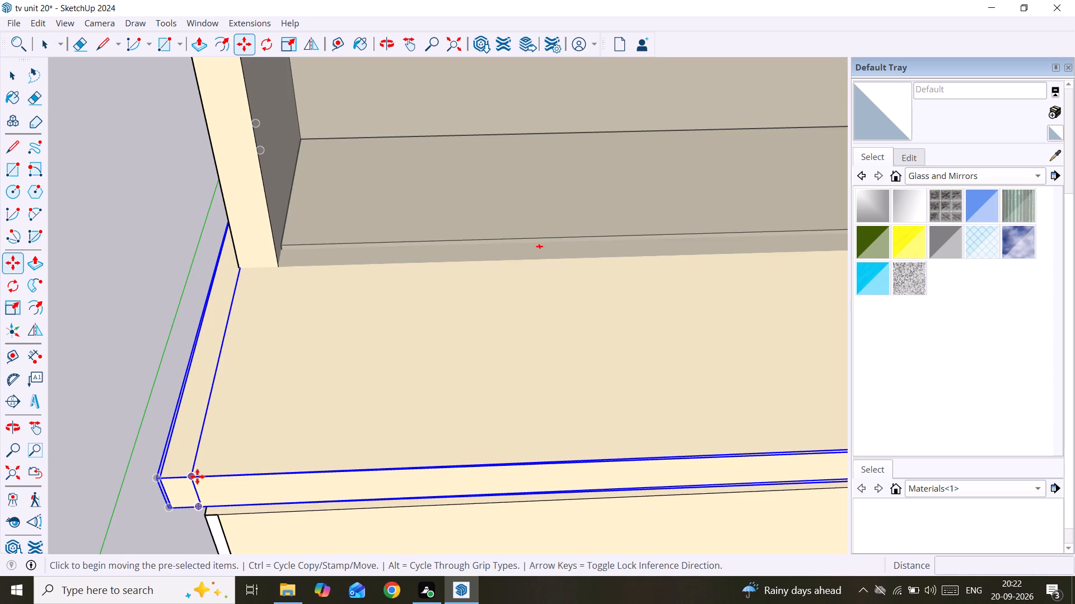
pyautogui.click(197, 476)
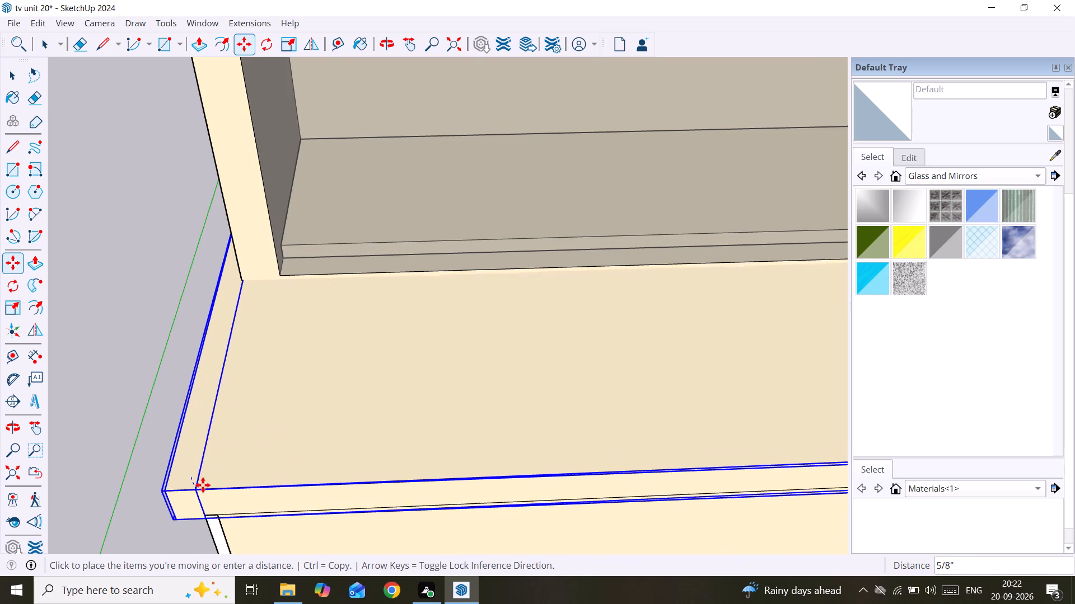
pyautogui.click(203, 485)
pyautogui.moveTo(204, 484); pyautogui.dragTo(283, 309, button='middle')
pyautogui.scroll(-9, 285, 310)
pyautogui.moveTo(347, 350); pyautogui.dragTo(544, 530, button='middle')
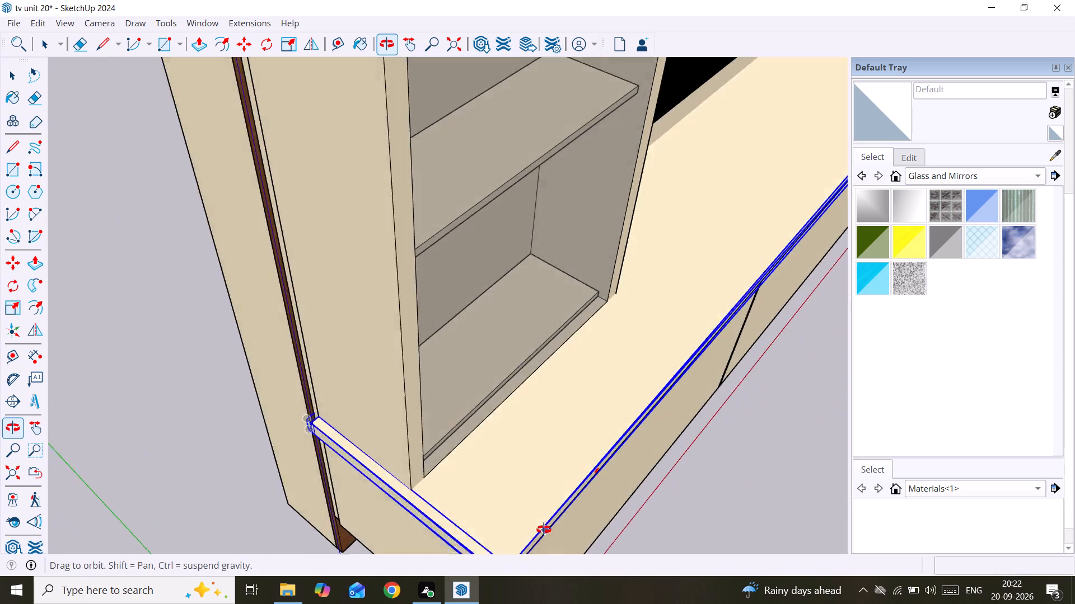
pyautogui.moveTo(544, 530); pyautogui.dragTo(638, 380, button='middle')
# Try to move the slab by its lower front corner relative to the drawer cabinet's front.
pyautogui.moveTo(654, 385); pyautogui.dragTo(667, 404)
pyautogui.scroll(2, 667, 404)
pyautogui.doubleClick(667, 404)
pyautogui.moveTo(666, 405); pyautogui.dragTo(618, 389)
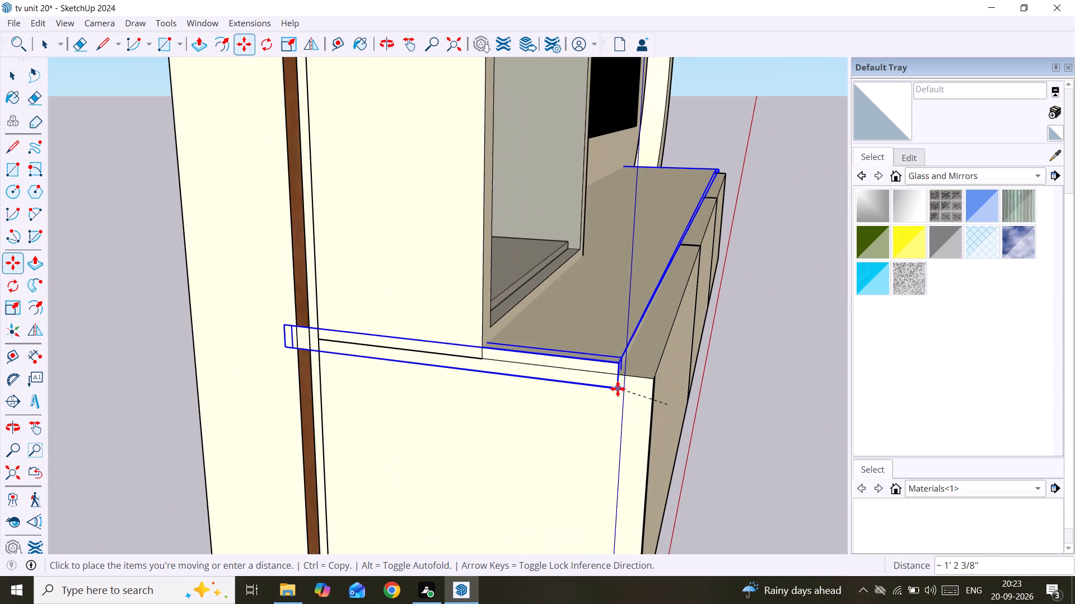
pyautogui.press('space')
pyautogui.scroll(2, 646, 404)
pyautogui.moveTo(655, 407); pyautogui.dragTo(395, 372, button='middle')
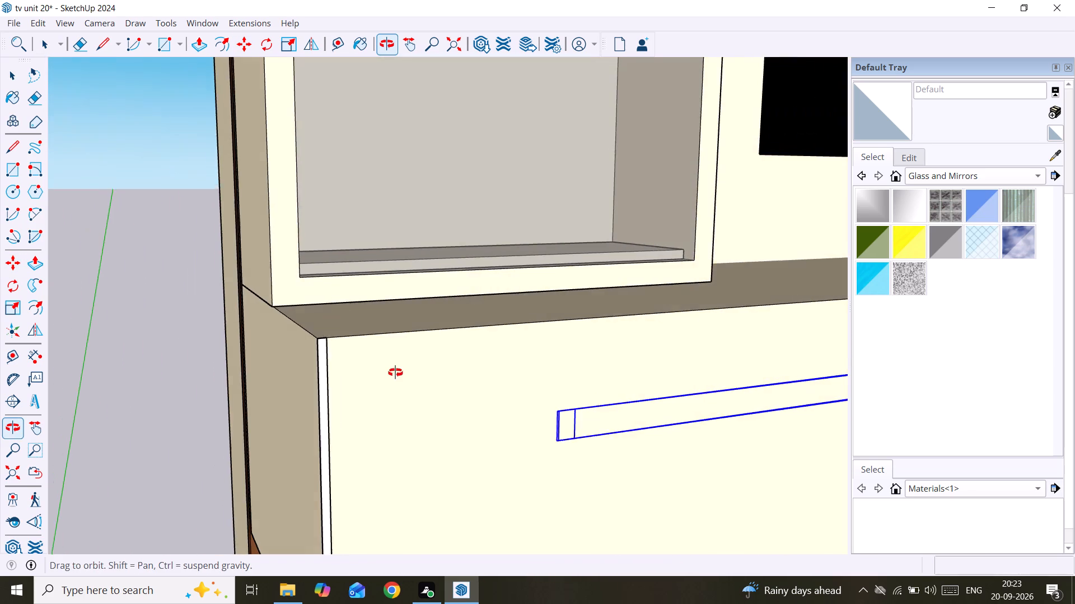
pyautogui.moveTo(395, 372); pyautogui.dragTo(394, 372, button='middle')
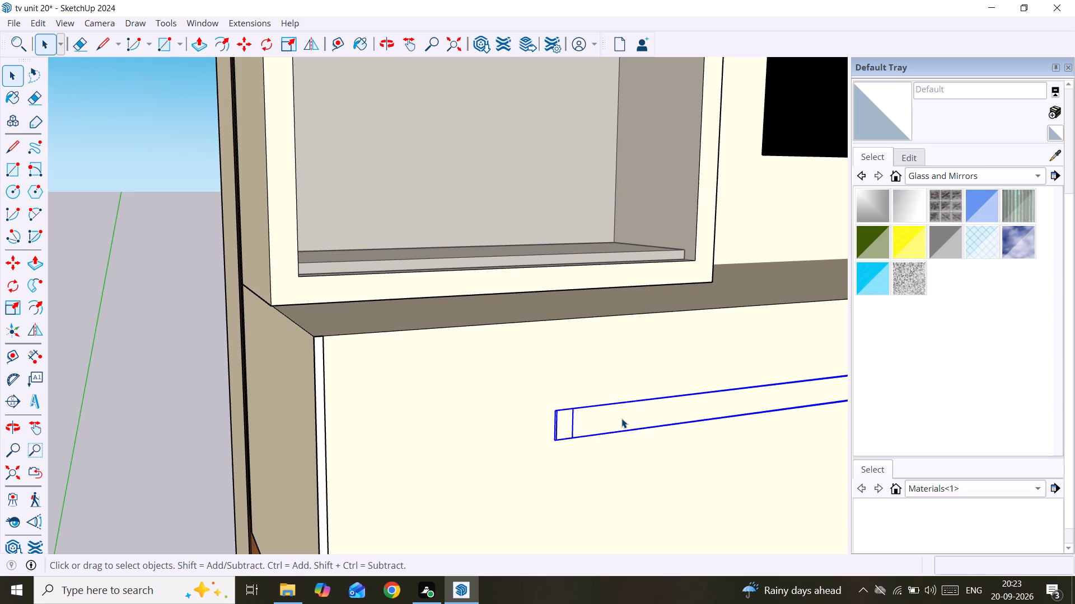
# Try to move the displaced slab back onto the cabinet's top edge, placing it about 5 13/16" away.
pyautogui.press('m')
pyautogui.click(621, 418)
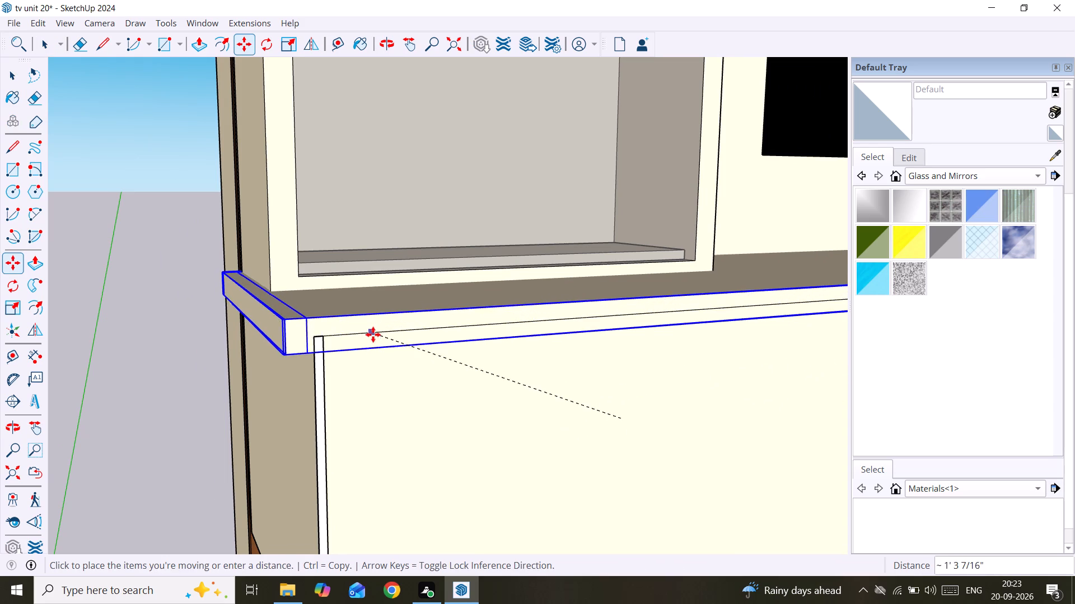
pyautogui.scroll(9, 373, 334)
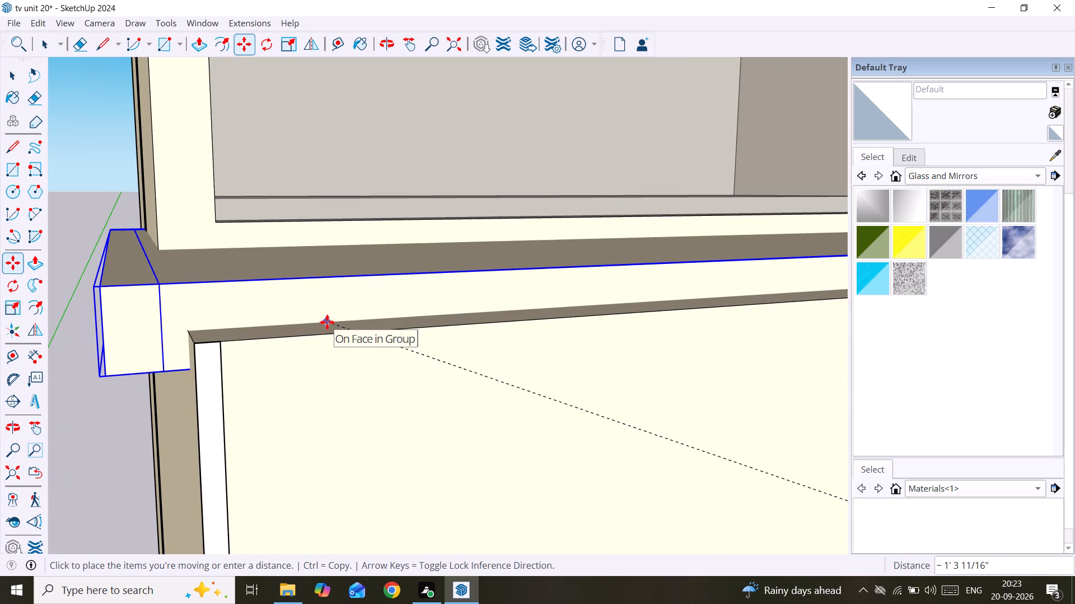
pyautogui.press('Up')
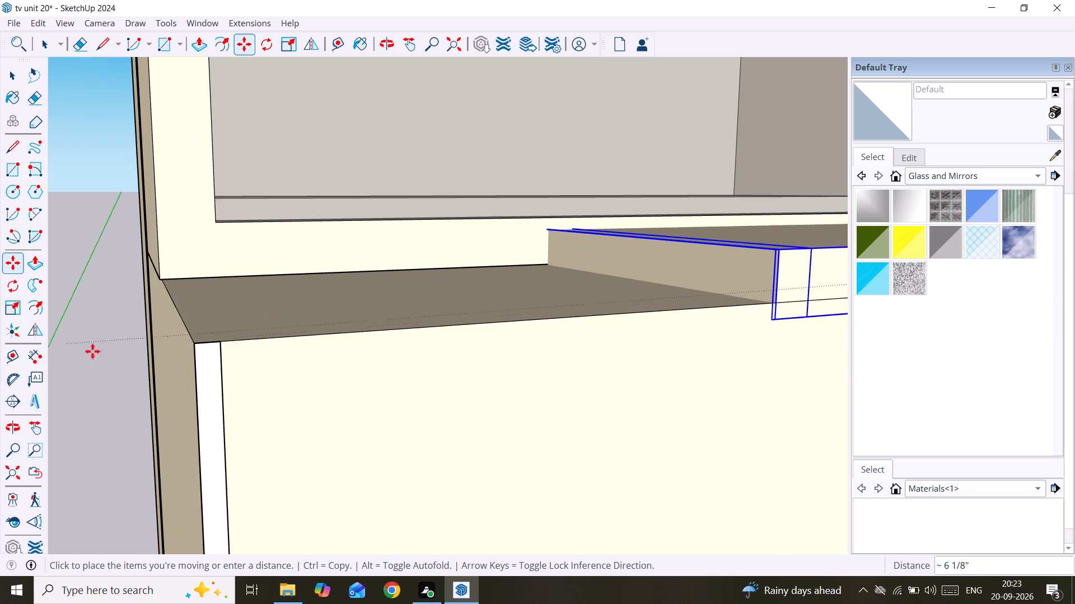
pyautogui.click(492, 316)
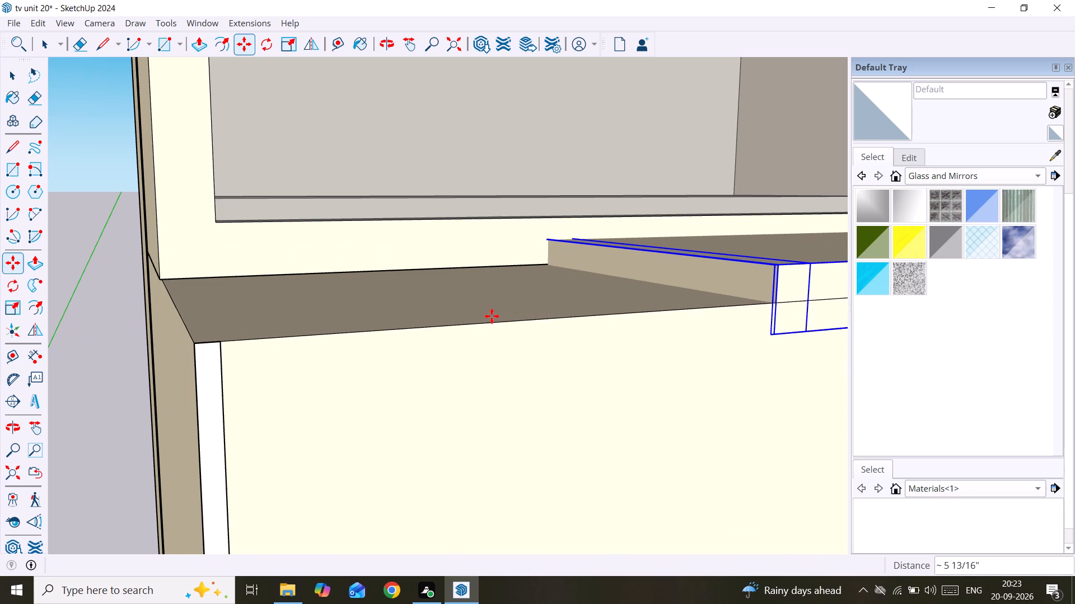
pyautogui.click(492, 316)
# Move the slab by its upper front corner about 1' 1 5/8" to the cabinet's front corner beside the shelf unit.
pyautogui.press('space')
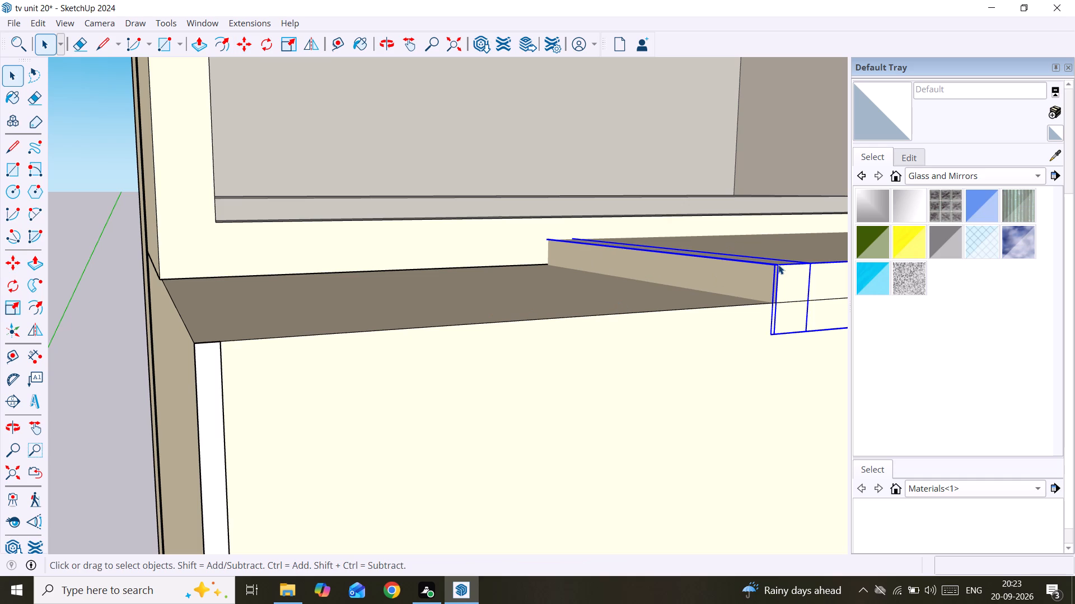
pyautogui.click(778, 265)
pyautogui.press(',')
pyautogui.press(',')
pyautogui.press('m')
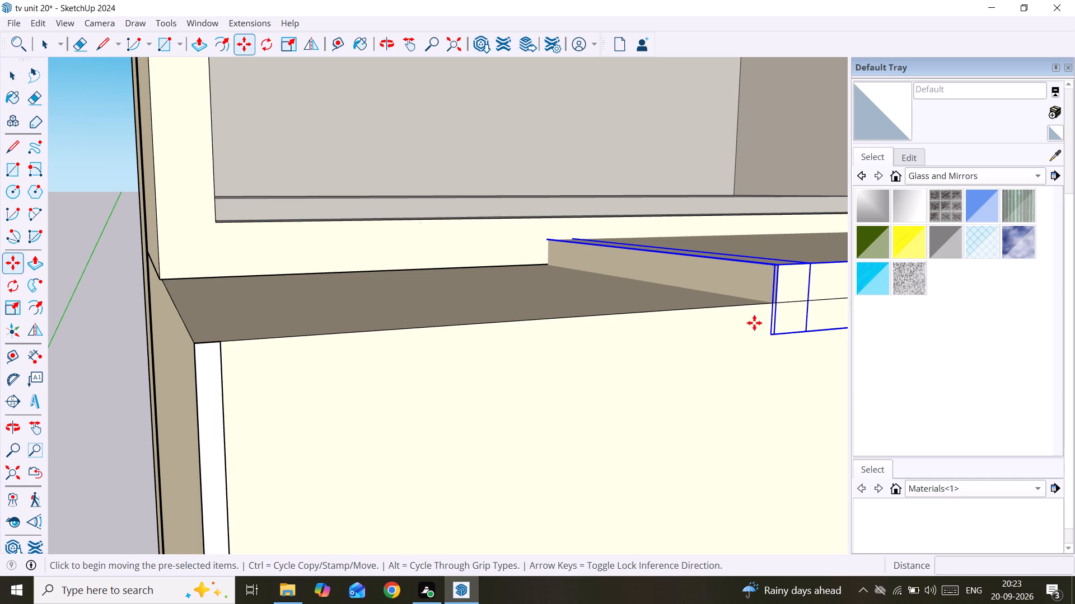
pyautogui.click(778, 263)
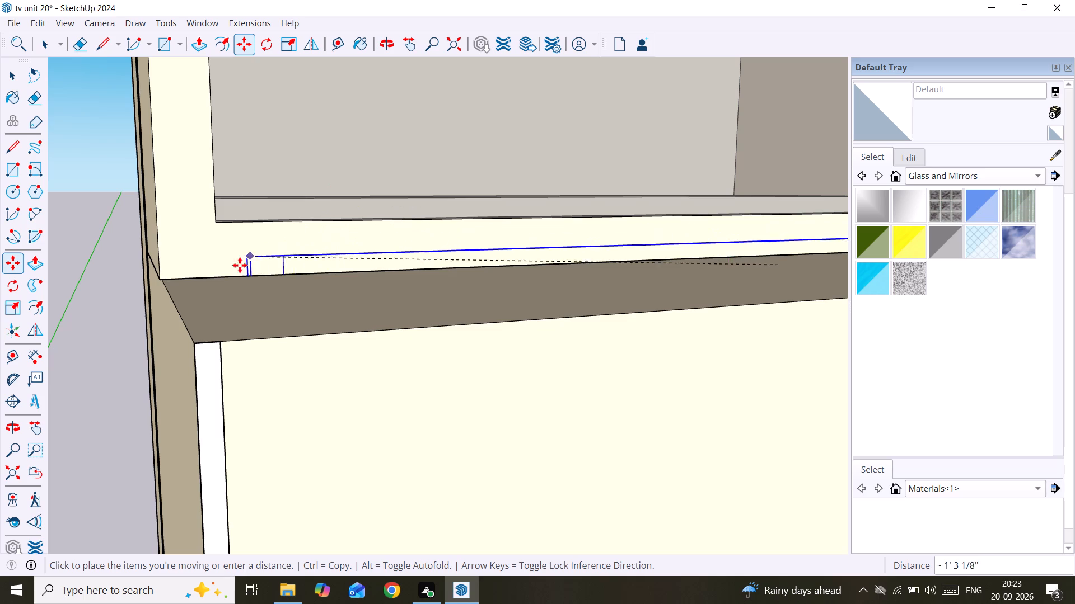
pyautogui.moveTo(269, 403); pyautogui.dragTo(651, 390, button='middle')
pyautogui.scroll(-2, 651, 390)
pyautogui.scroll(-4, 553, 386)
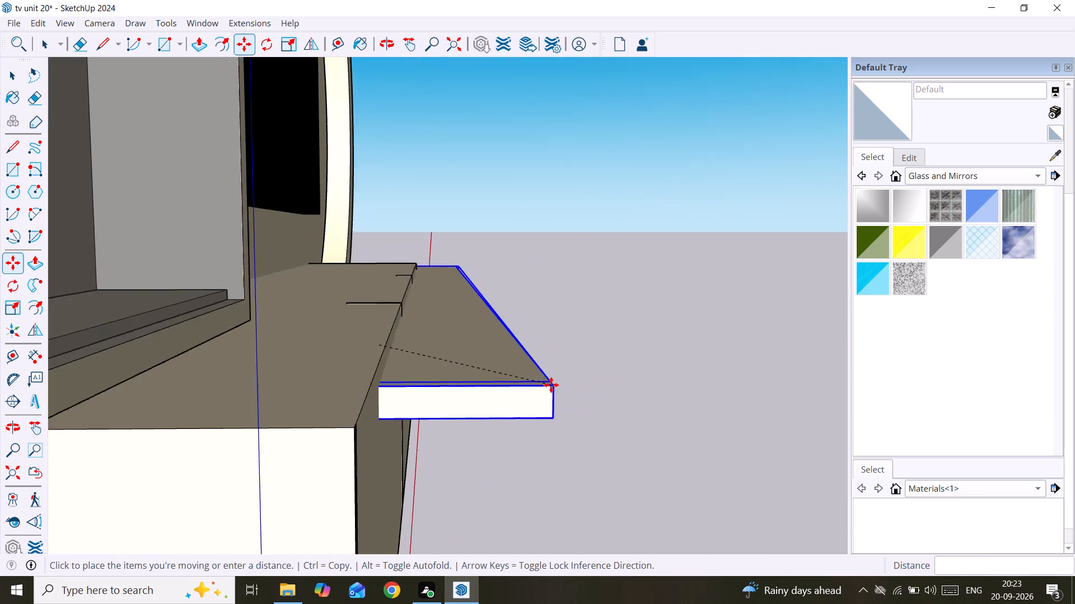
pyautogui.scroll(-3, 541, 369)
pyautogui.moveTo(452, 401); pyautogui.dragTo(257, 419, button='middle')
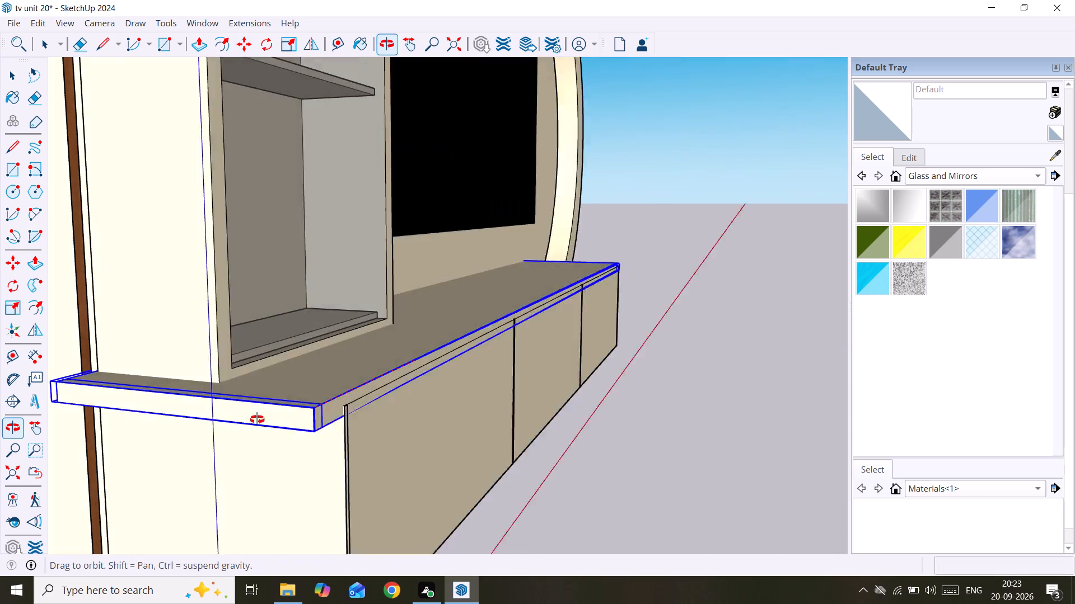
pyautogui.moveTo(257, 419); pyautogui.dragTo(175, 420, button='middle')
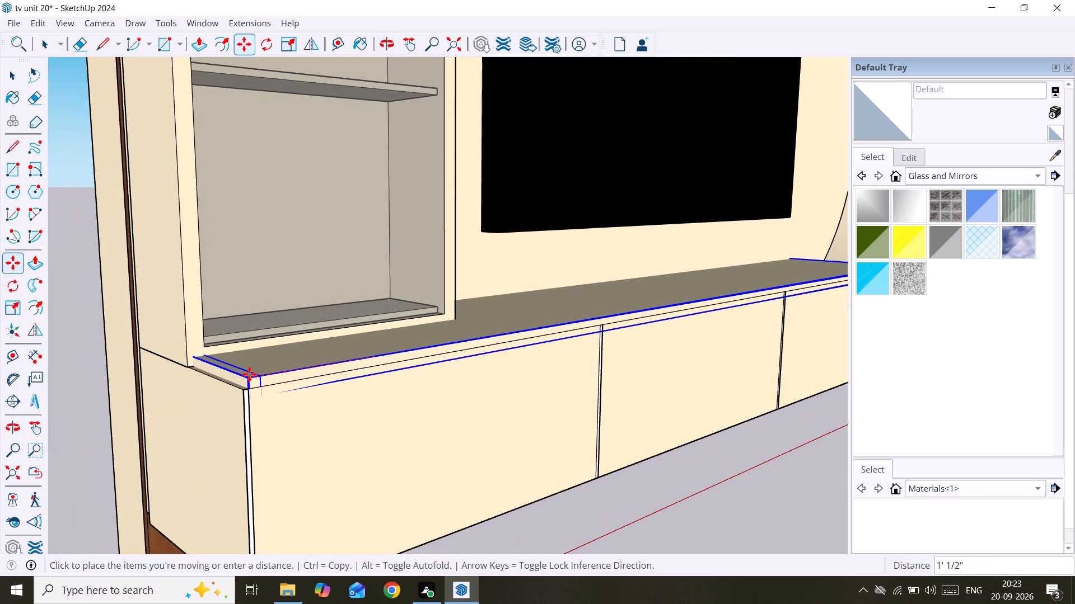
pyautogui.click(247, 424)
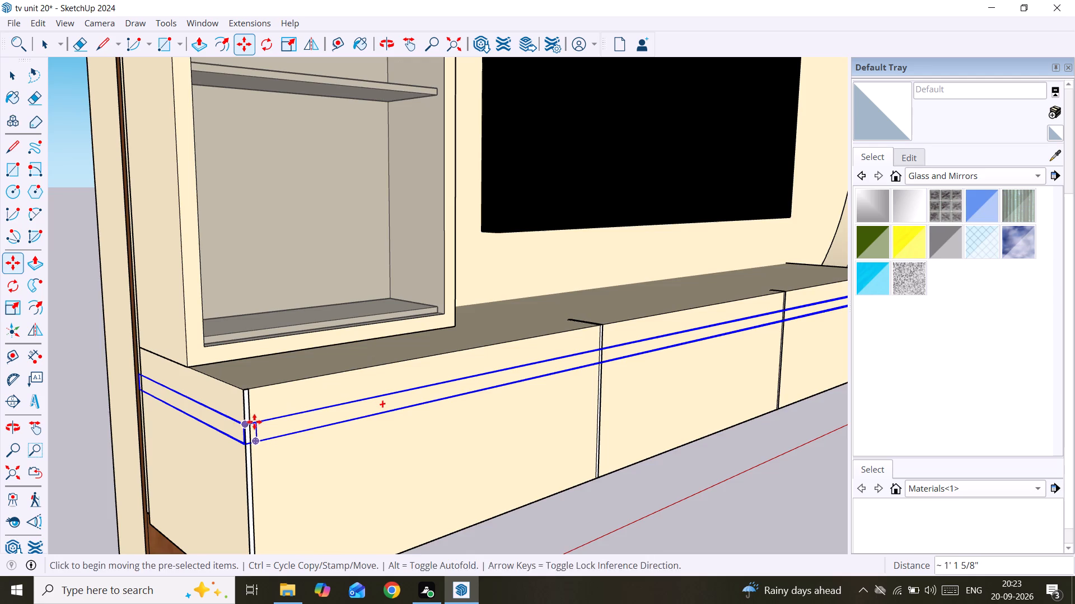
# Move the slab about 4 11/16" by the lower corner where its overhang starts, snapping it to the cabinet's top front corner.
pyautogui.scroll(8, 256, 420)
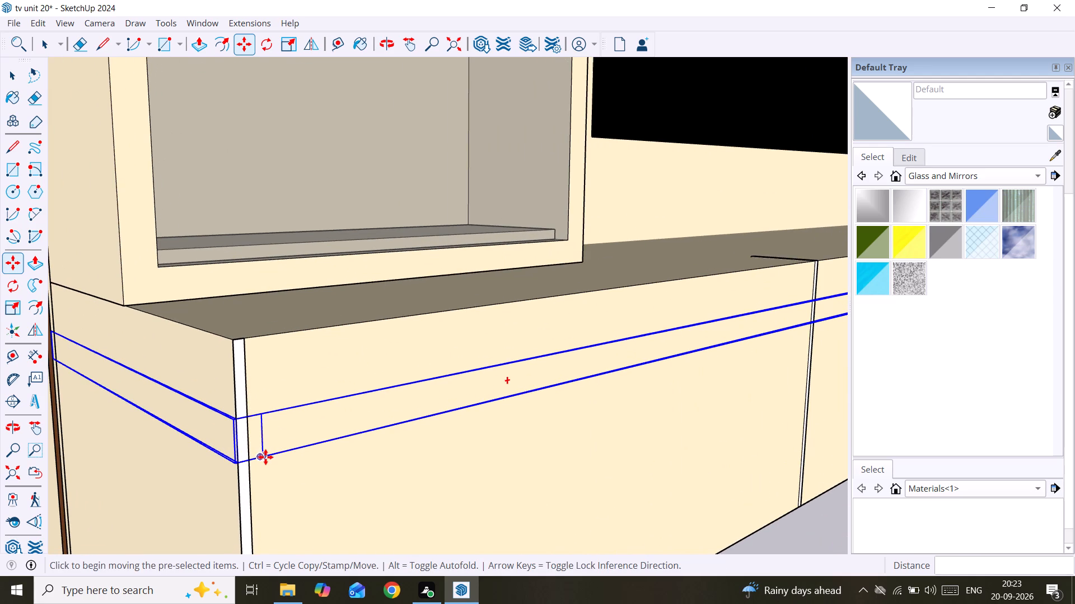
pyautogui.click(263, 457)
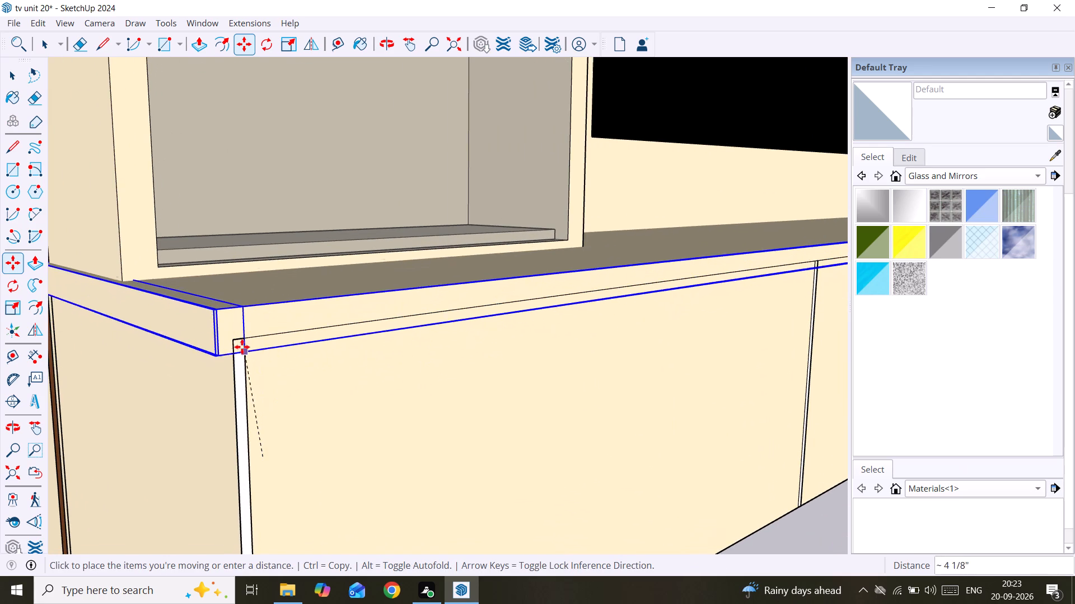
pyautogui.scroll(9, 238, 343)
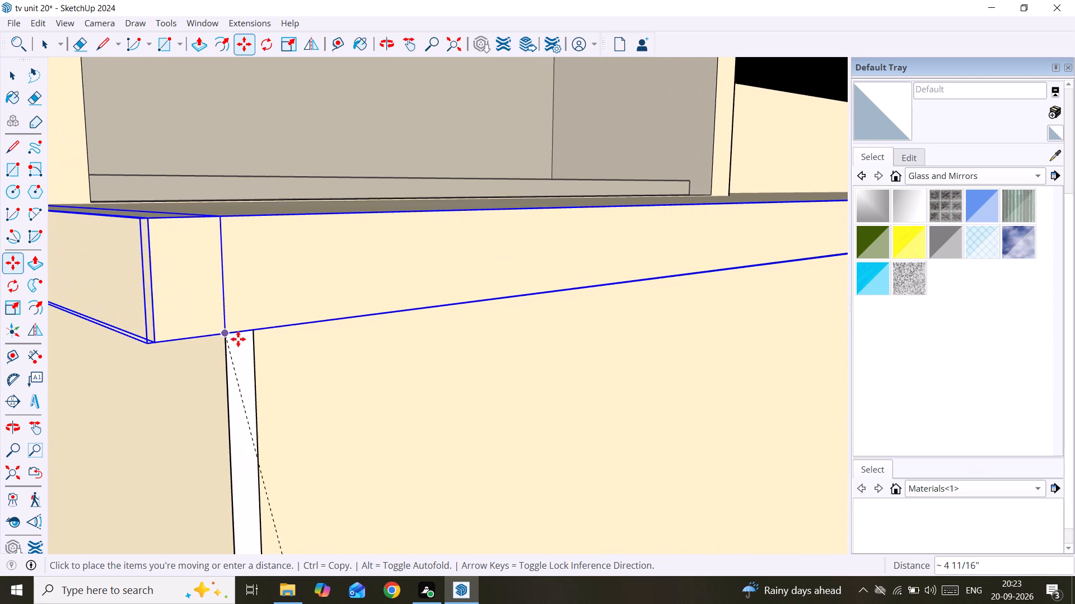
pyautogui.click(225, 333)
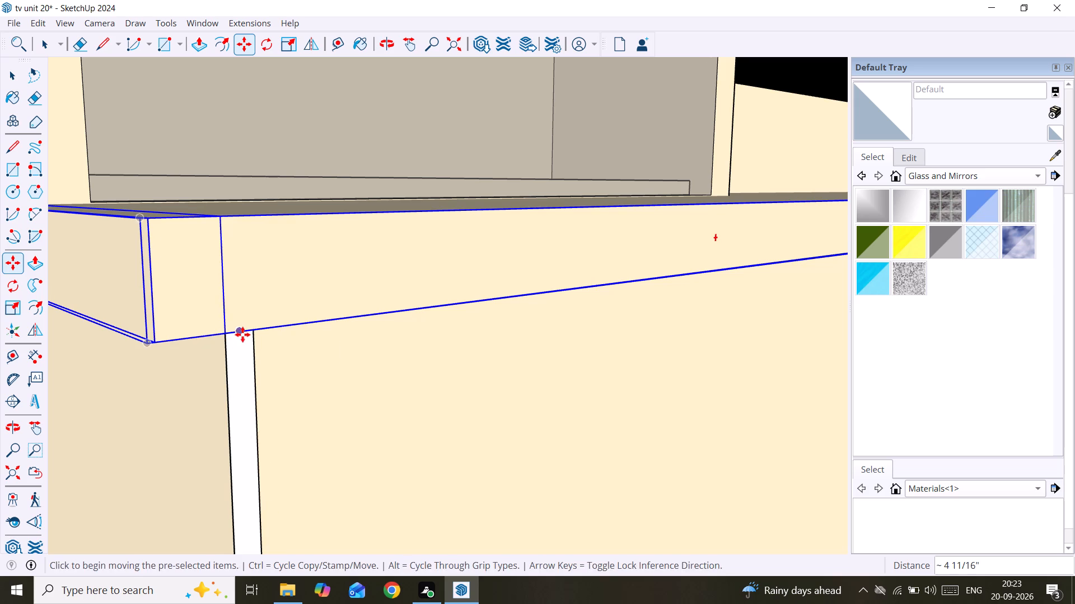
pyautogui.moveTo(242, 334); pyautogui.dragTo(452, 370, button='middle')
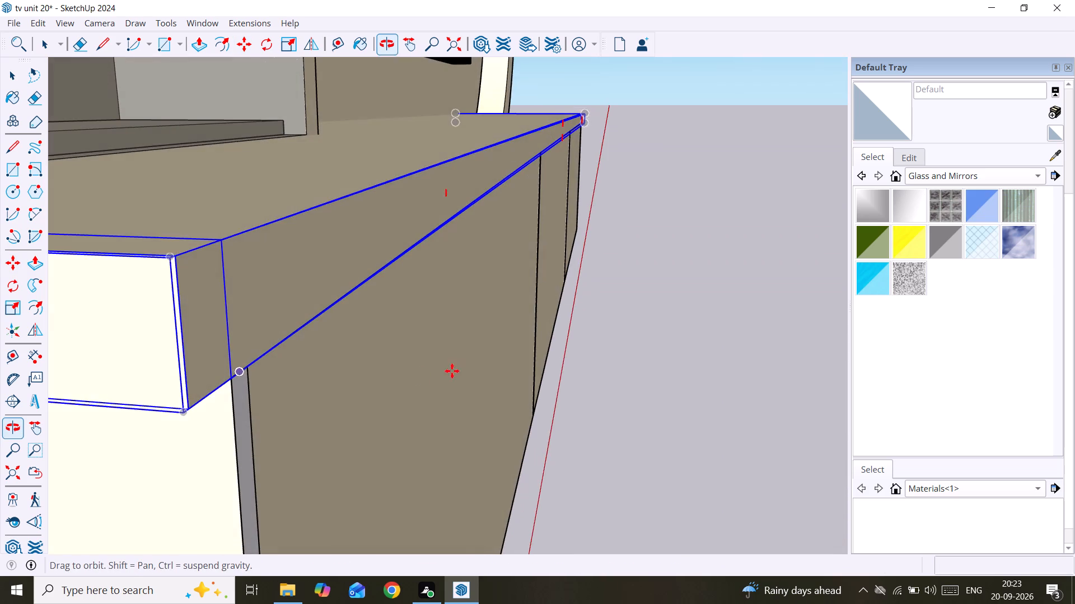
pyautogui.scroll(-5, 284, 395)
pyautogui.scroll(-5, 221, 414)
pyautogui.press('space')
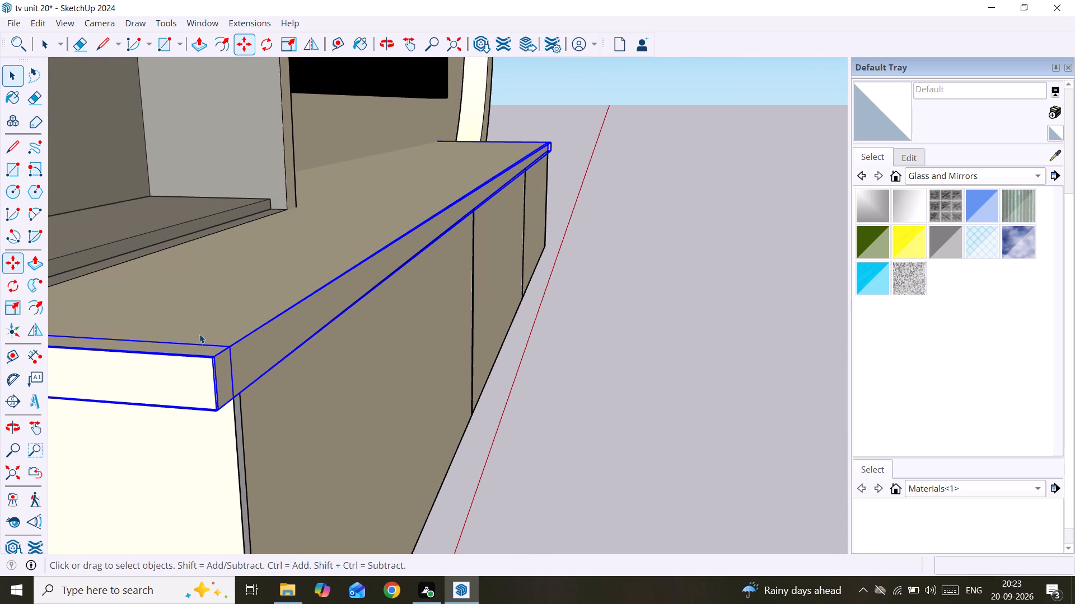
# Open the slab for editing and pull the underside of its overhanging end down 1' 7 13/16" along the cabinet's side.
pyautogui.doubleClick(199, 334)
pyautogui.scroll(2, 176, 398)
pyautogui.moveTo(170, 383); pyautogui.dragTo(317, 279, button='middle')
pyautogui.moveTo(310, 347); pyautogui.dragTo(438, 99, button='middle')
pyautogui.scroll(1, 378, 237)
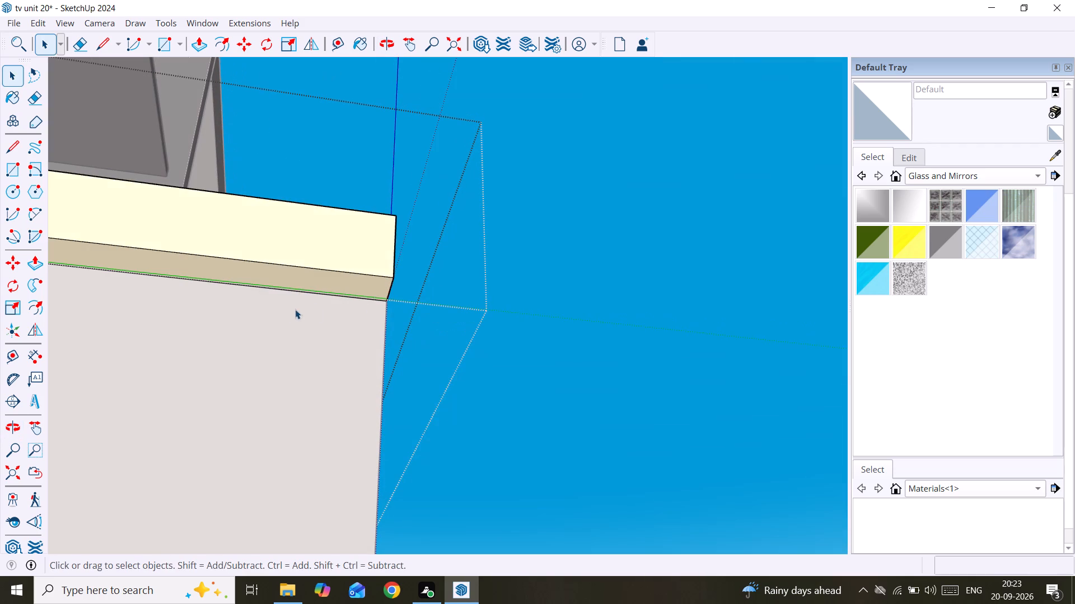
pyautogui.scroll(-3, 286, 309)
pyautogui.moveTo(290, 292); pyautogui.dragTo(406, 219, button='middle')
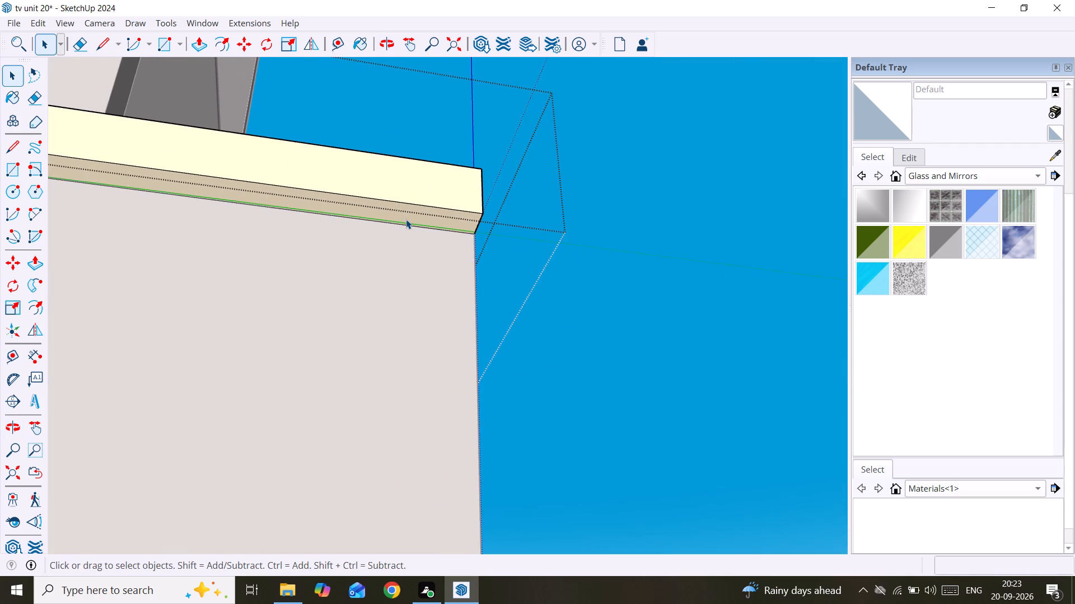
pyautogui.press('p')
pyautogui.click(408, 212)
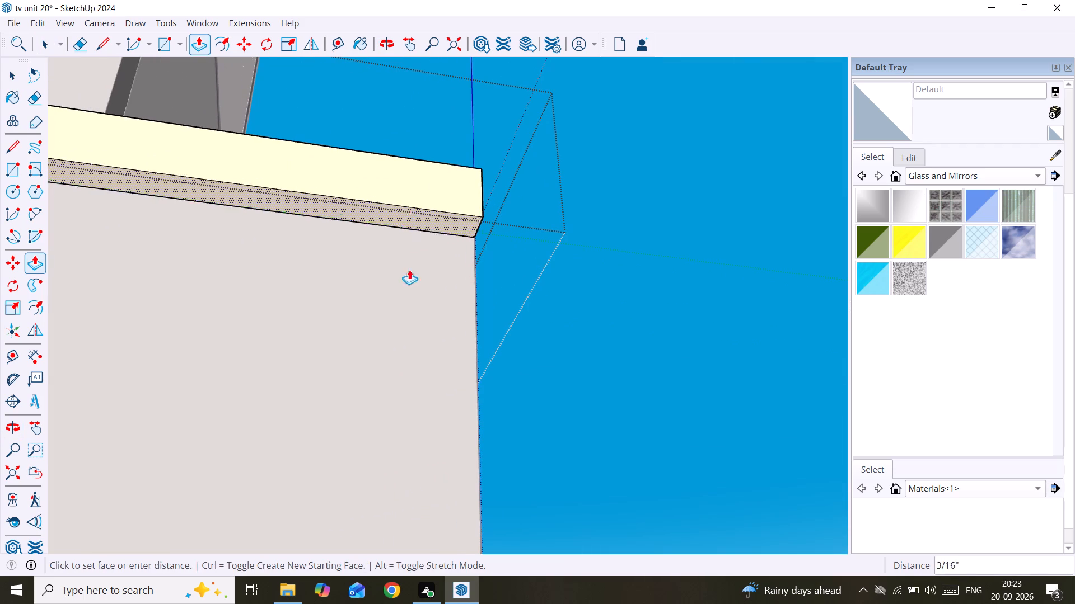
pyautogui.scroll(-15, 385, 478)
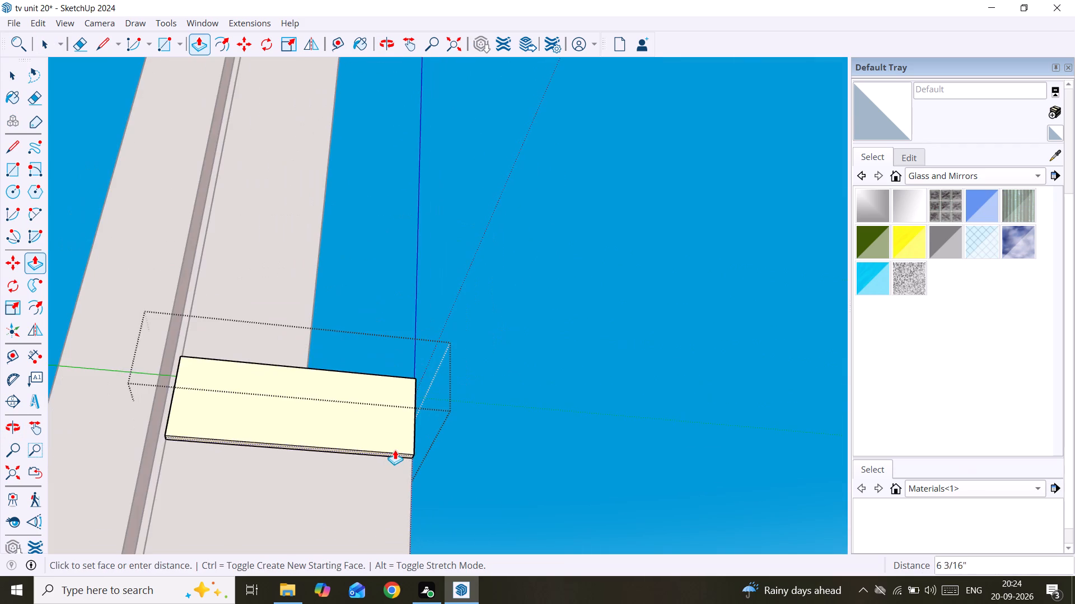
pyautogui.scroll(-4, 398, 444)
pyautogui.moveTo(399, 441); pyautogui.dragTo(190, 377, button='middle')
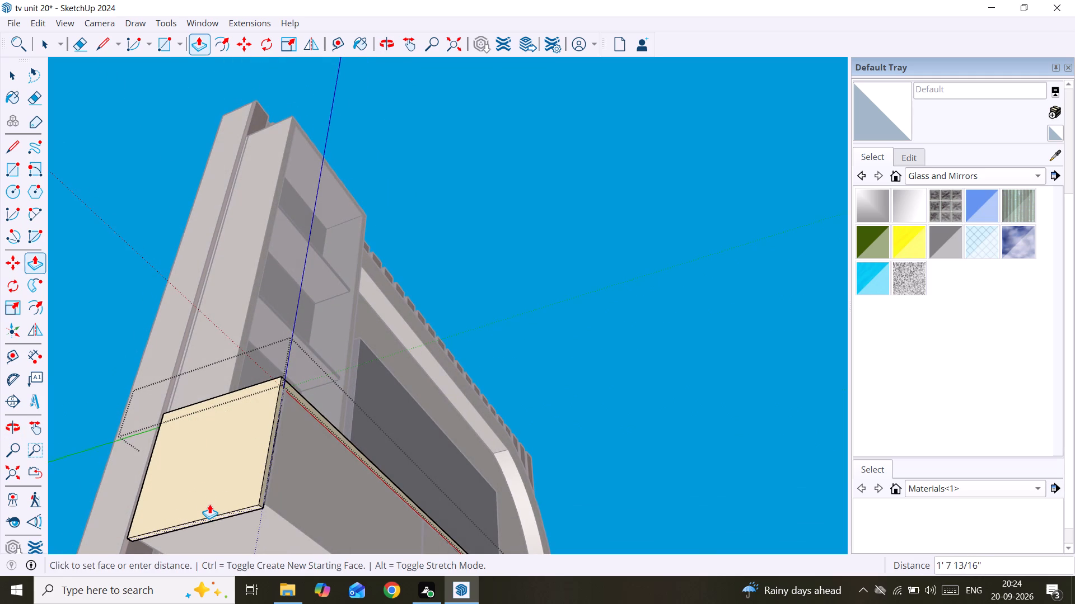
pyautogui.click(209, 504)
pyautogui.moveTo(273, 521); pyautogui.dragTo(0, 433, button='middle')
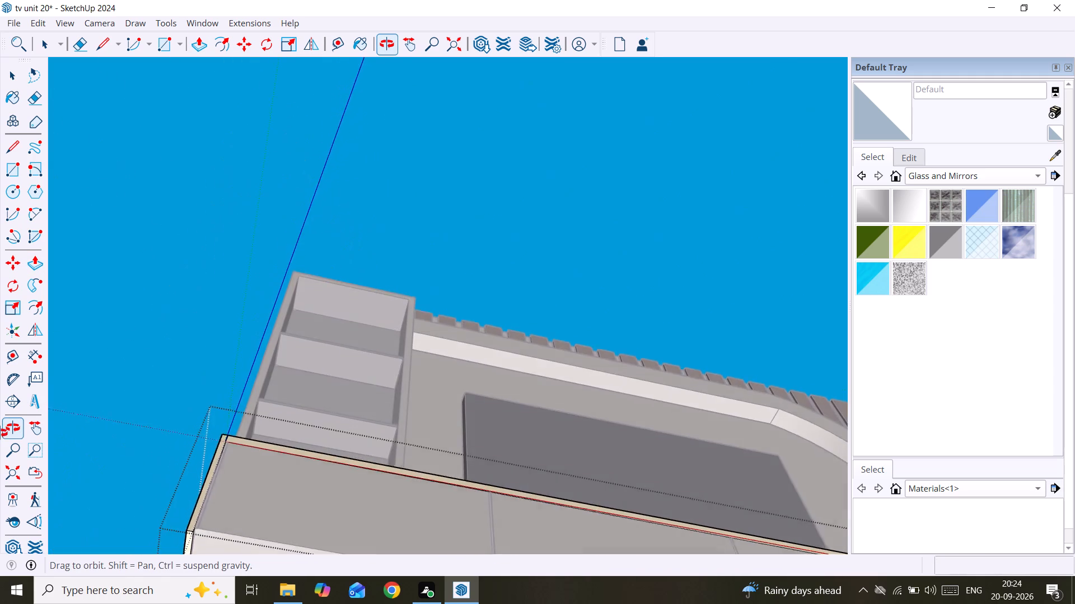
pyautogui.moveTo(0, 433); pyautogui.dragTo(539, 531, button='middle')
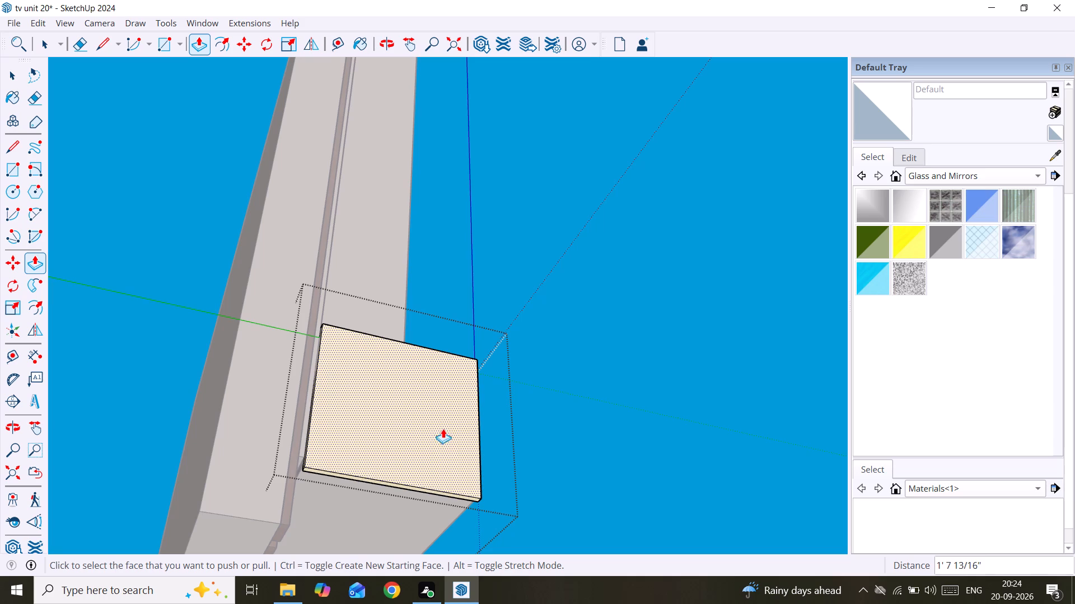
pyautogui.press('space')
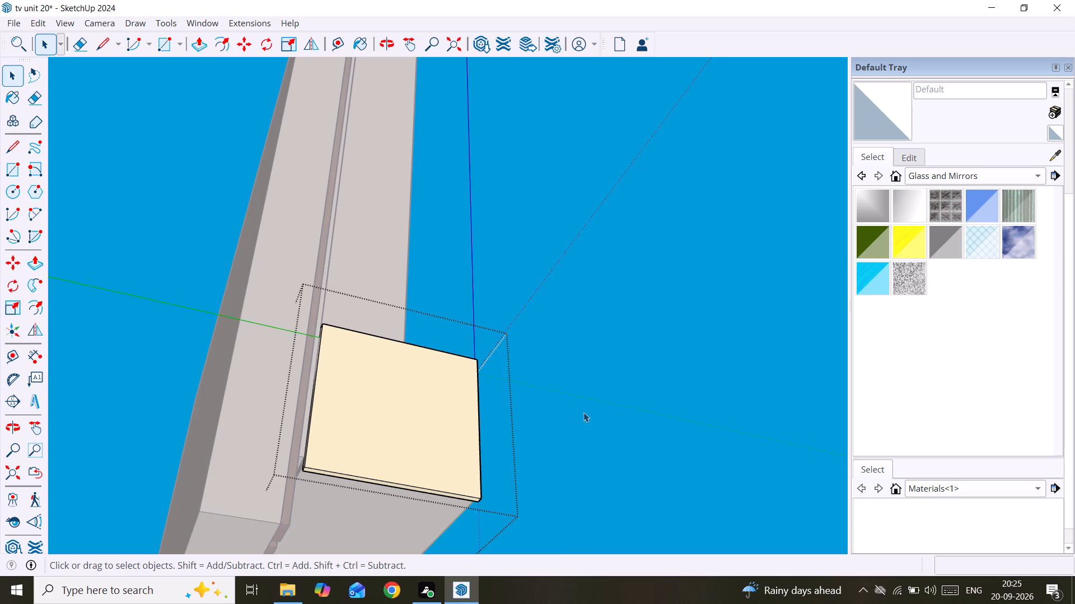
pyautogui.moveTo(440, 370); pyautogui.dragTo(335, 258, button='middle')
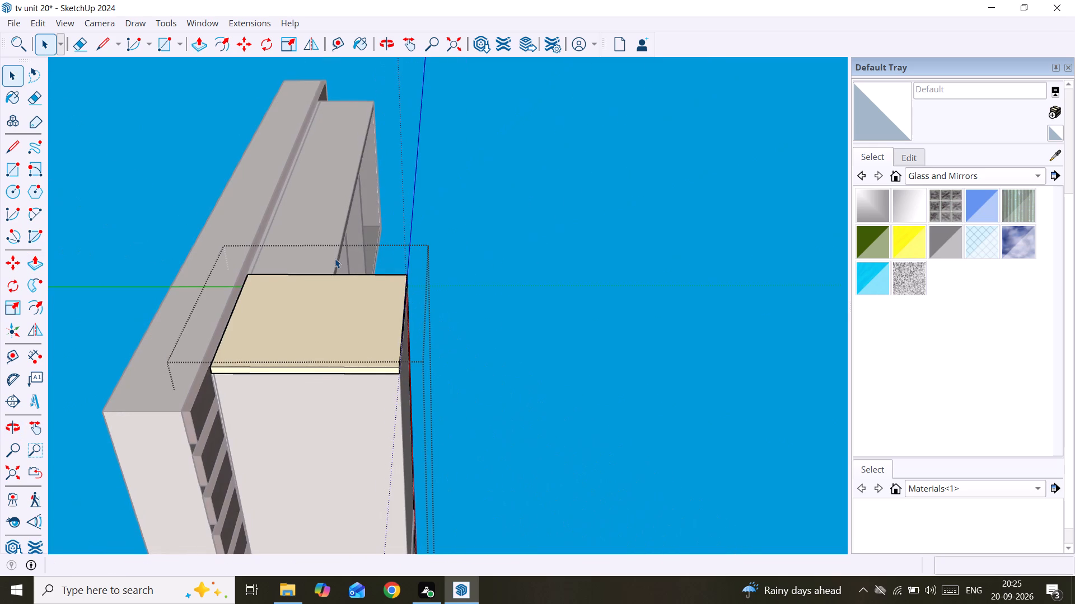
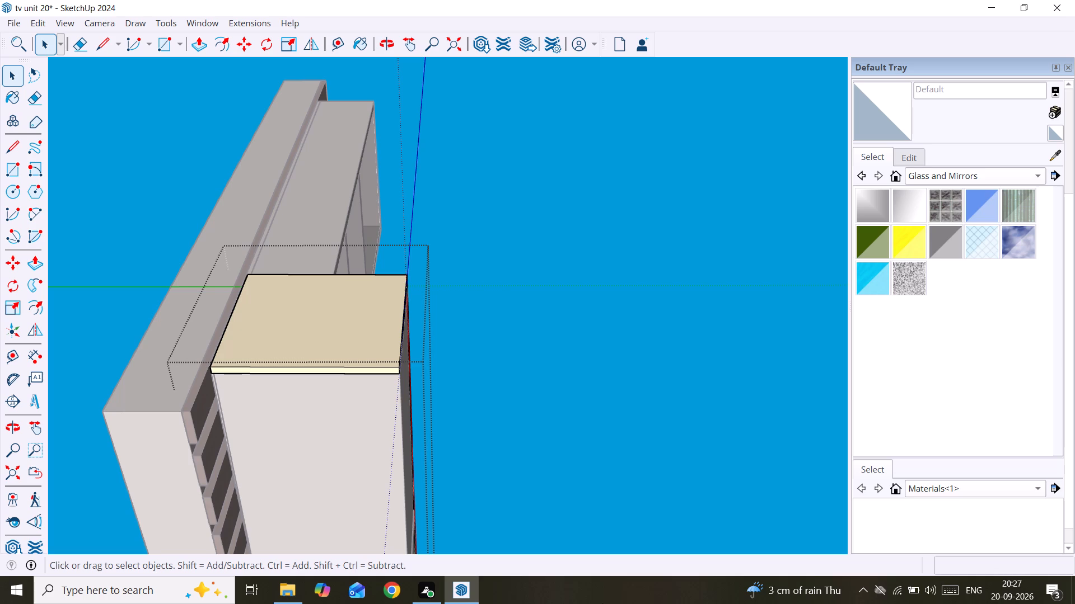
# Pull the bottom face of the side panel down about 3/4" as a new section, extending it below the cabinet's underside.
pyautogui.moveTo(462, 435); pyautogui.dragTo(233, 429, button='middle')
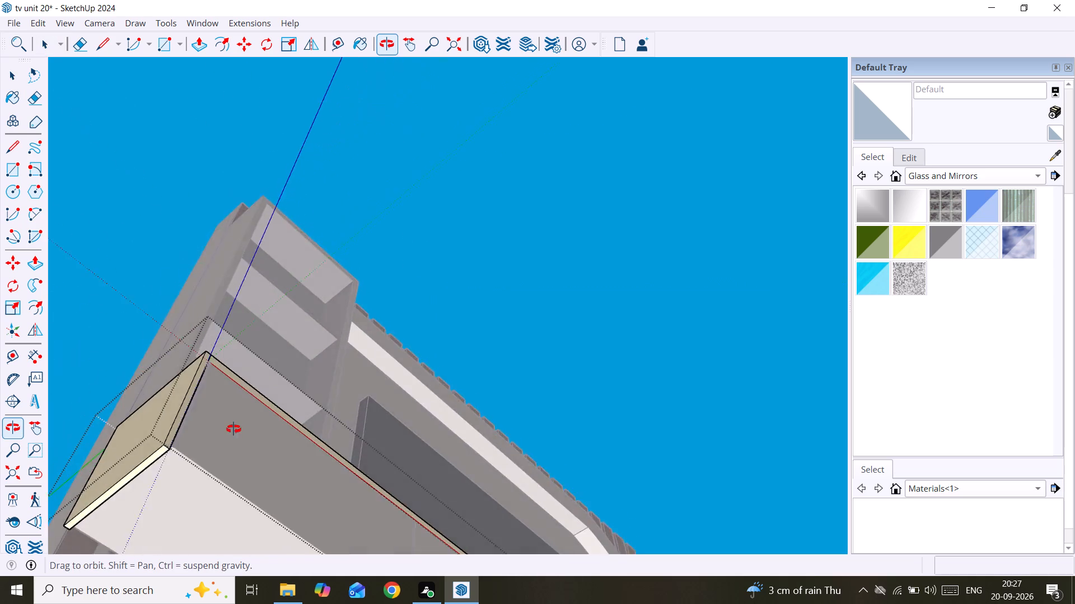
pyautogui.moveTo(233, 429); pyautogui.dragTo(143, 427, button='middle')
pyautogui.keyDown('shift'); pyautogui.moveTo(292, 503); pyautogui.dragTo(306, 413, button='middle'); pyautogui.keyUp('shift')
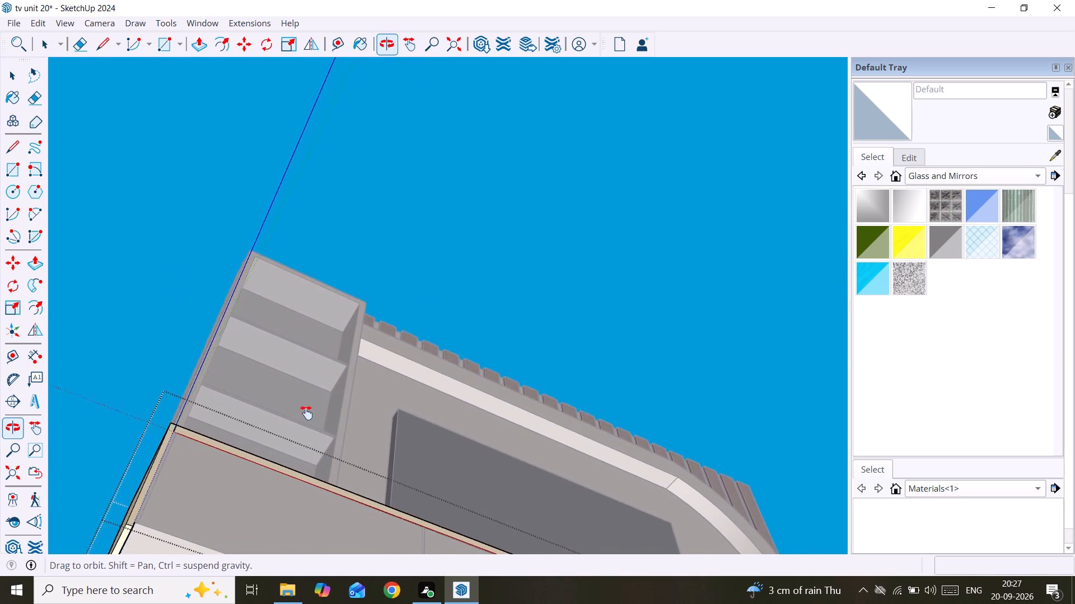
pyautogui.keyDown('shift'); pyautogui.moveTo(306, 413); pyautogui.dragTo(366, 200, button='middle'); pyautogui.keyUp('shift')
pyautogui.moveTo(259, 233); pyautogui.dragTo(0, 319, button='middle')
pyautogui.scroll(3, 231, 473)
pyautogui.scroll(8, 158, 452)
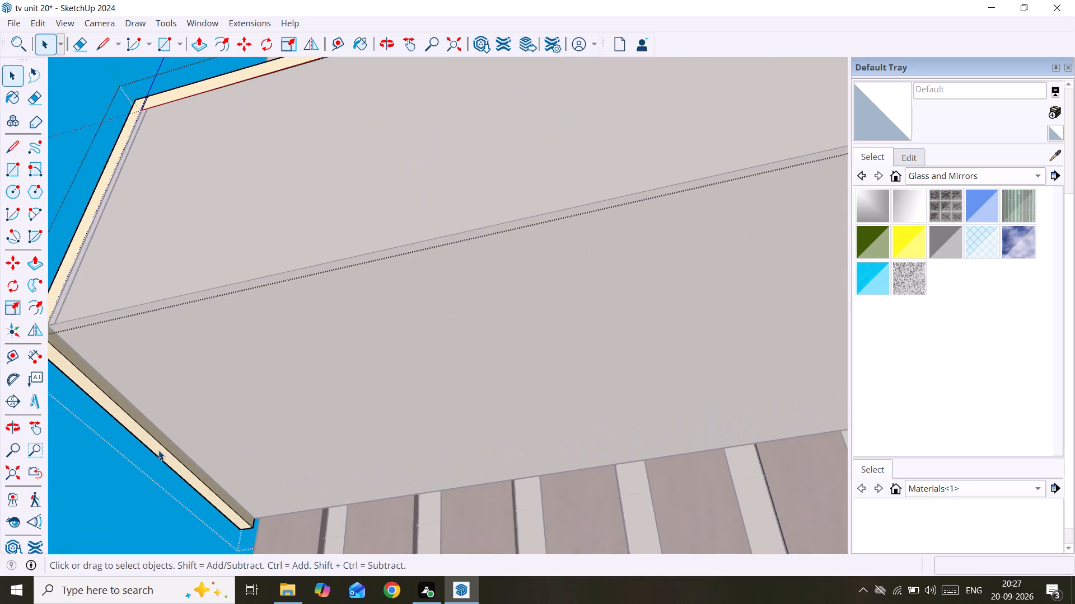
pyautogui.scroll(2, 158, 450)
pyautogui.keyDown('shift'); pyautogui.moveTo(160, 450); pyautogui.dragTo(360, 398, button='middle'); pyautogui.keyUp('shift')
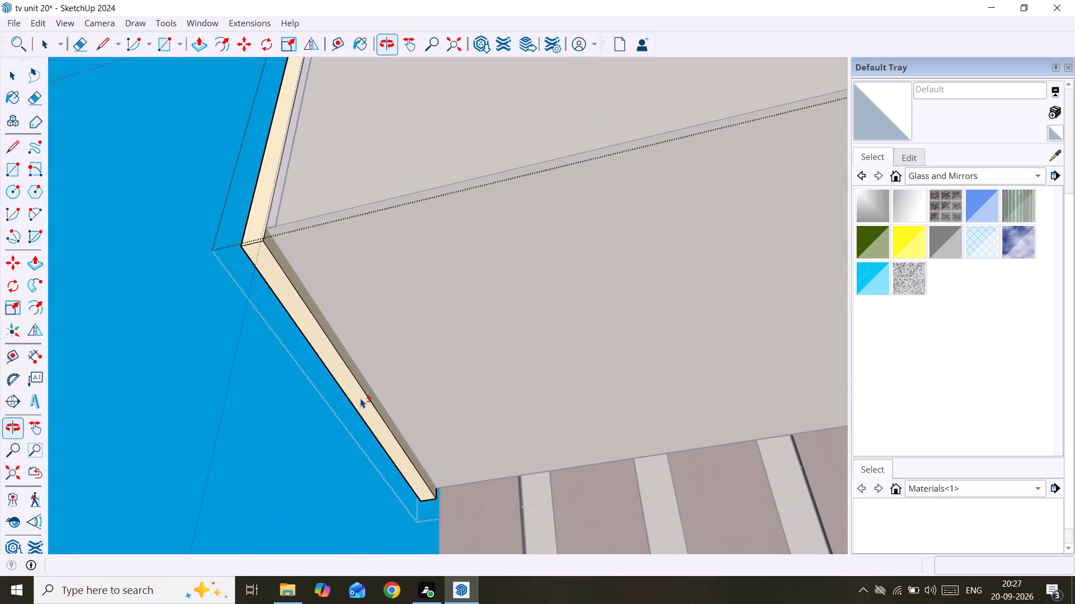
pyautogui.scroll(2, 356, 397)
pyautogui.press('p')
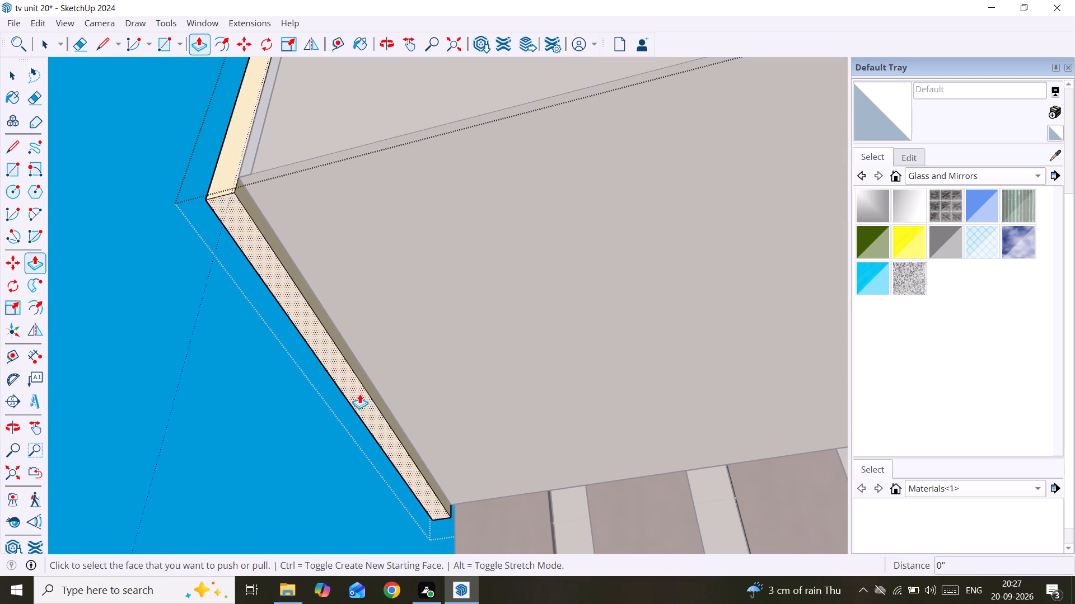
pyautogui.click(361, 391)
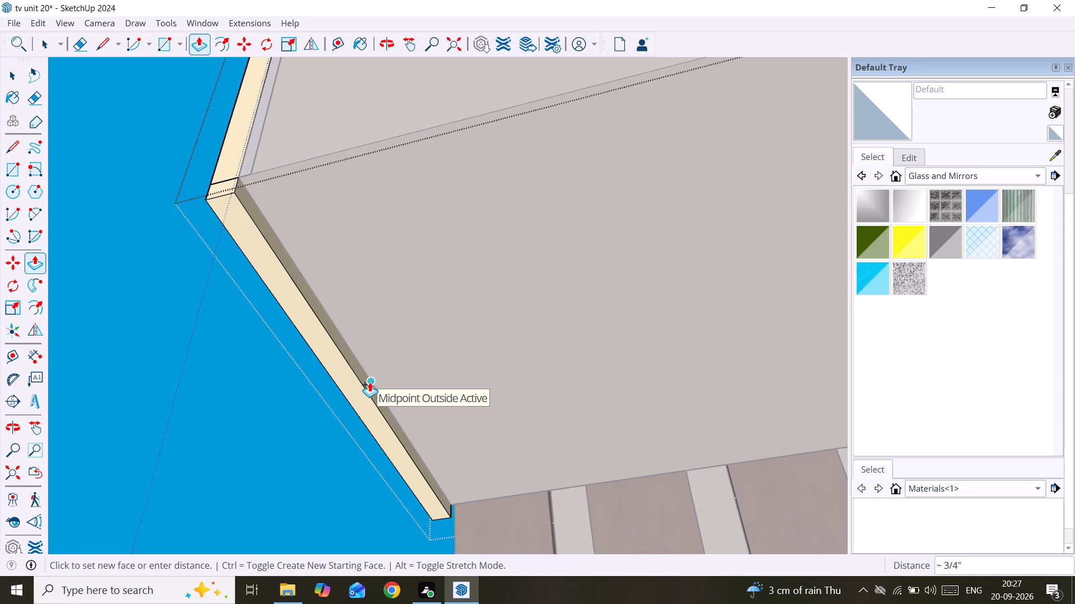
pyautogui.moveTo(371, 382); pyautogui.dragTo(492, 430, button='middle')
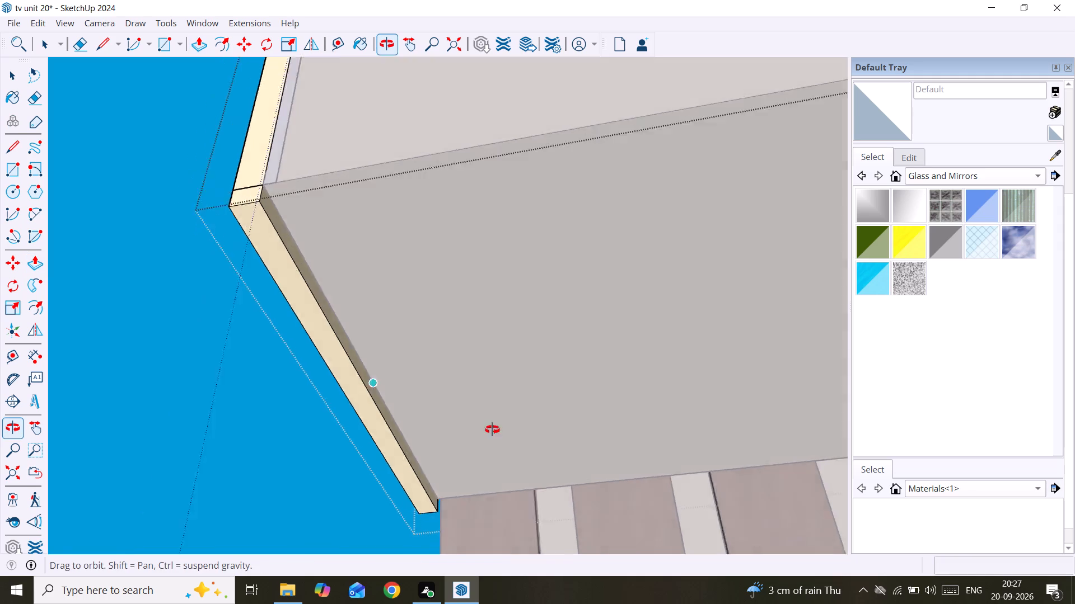
pyautogui.moveTo(492, 430); pyautogui.dragTo(505, 433, button='middle')
pyautogui.click(505, 433)
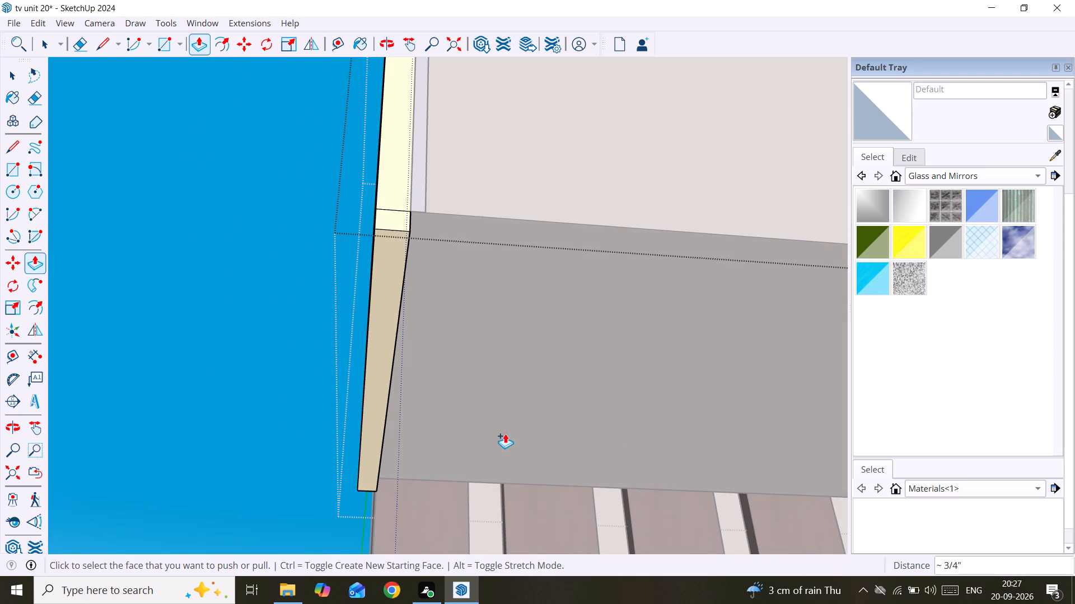
# Pull the panel's new inner strip about 11' 7 1/8" along the cabinet's underside, ending just past the opposite side as a bottom panel.
pyautogui.moveTo(506, 433); pyautogui.dragTo(266, 392, button='middle')
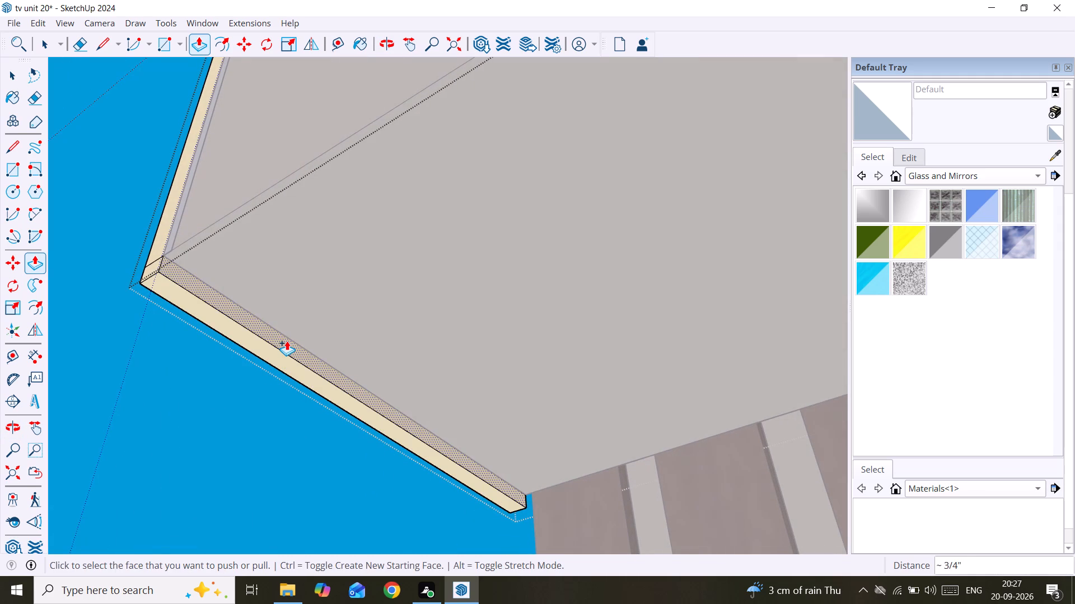
pyautogui.click(287, 341)
pyautogui.scroll(-12, 676, 362)
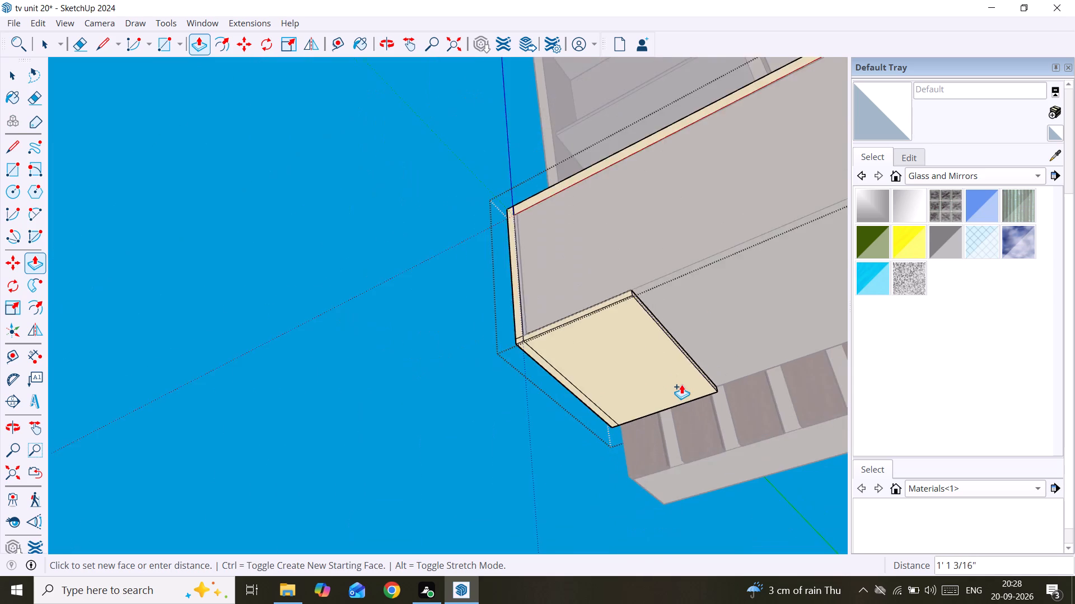
pyautogui.scroll(-5, 681, 384)
pyautogui.keyDown('shift'); pyautogui.moveTo(681, 384); pyautogui.dragTo(242, 345, button='middle'); pyautogui.keyUp('shift')
pyautogui.scroll(-6, 259, 324)
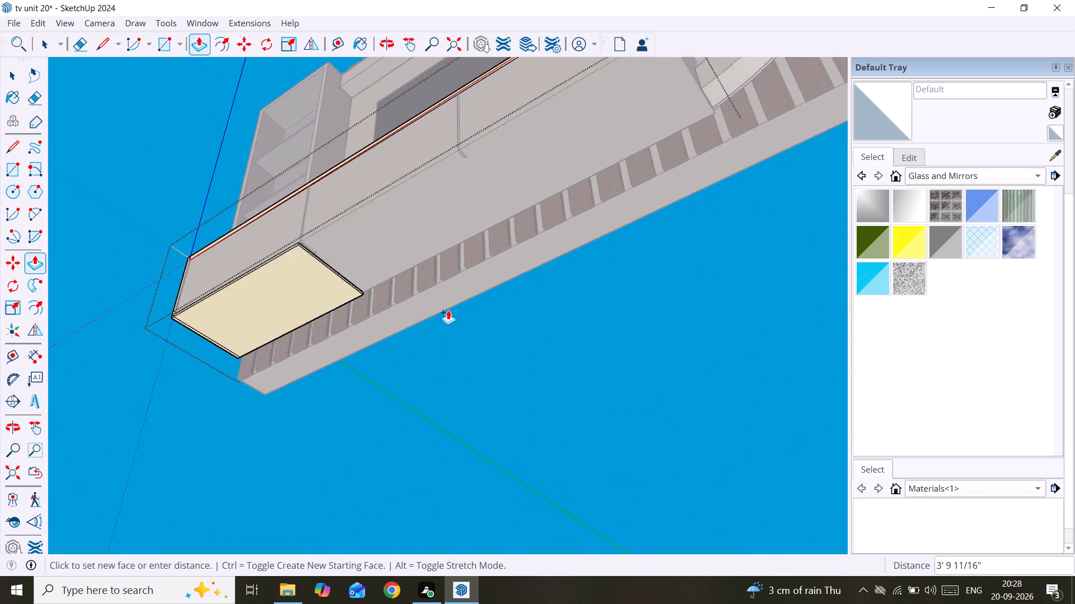
pyautogui.scroll(-5, 557, 302)
pyautogui.moveTo(581, 290); pyautogui.dragTo(465, 358, button='middle')
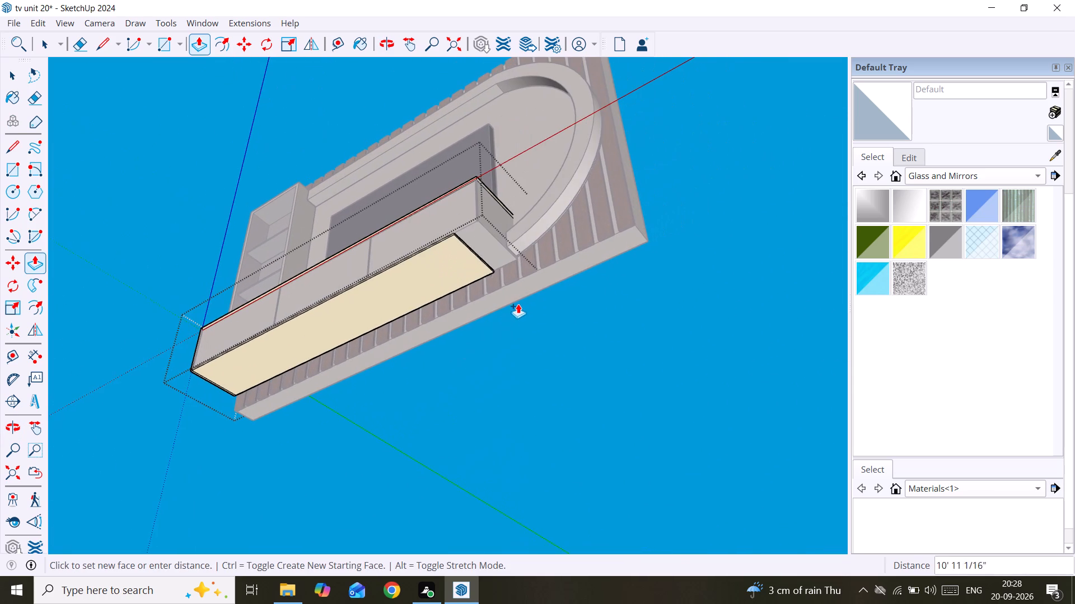
pyautogui.moveTo(536, 290); pyautogui.dragTo(488, 565, button='middle')
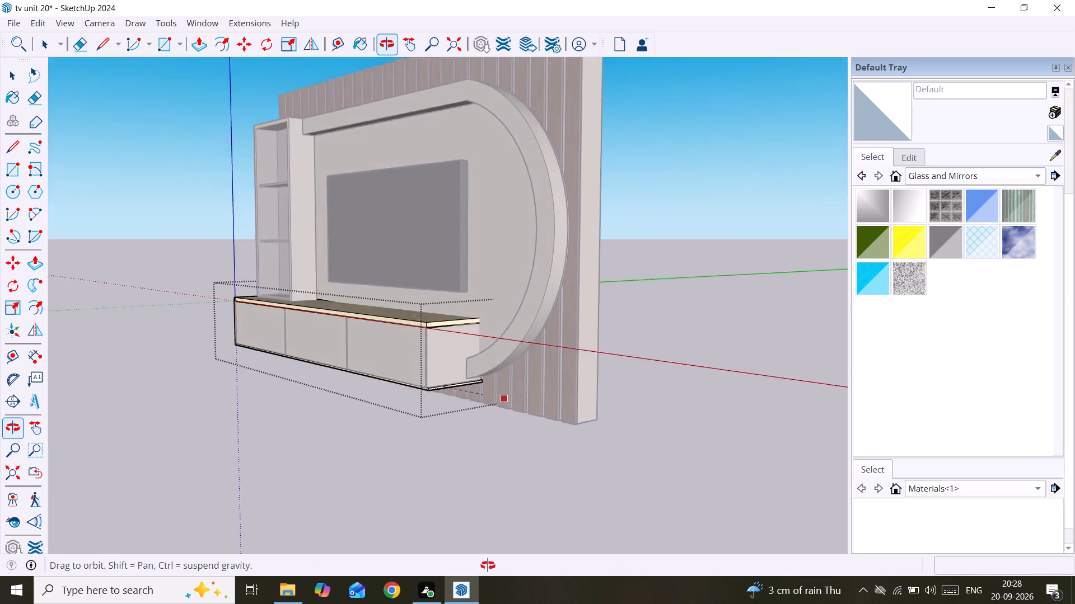
pyautogui.moveTo(488, 565); pyautogui.dragTo(634, 603, button='middle')
pyautogui.scroll(6, 585, 394)
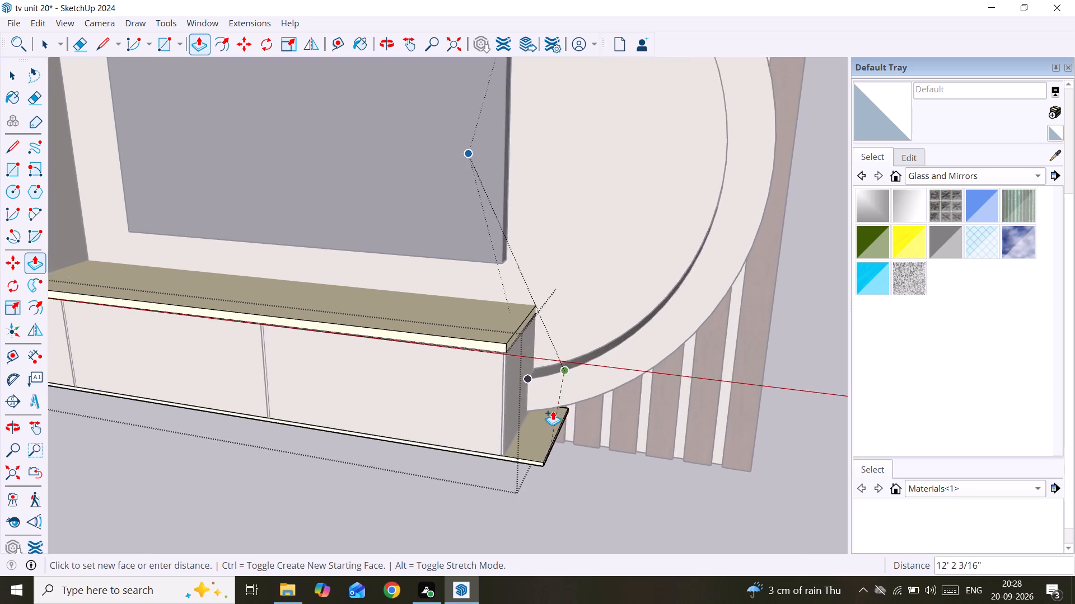
pyautogui.scroll(9, 553, 410)
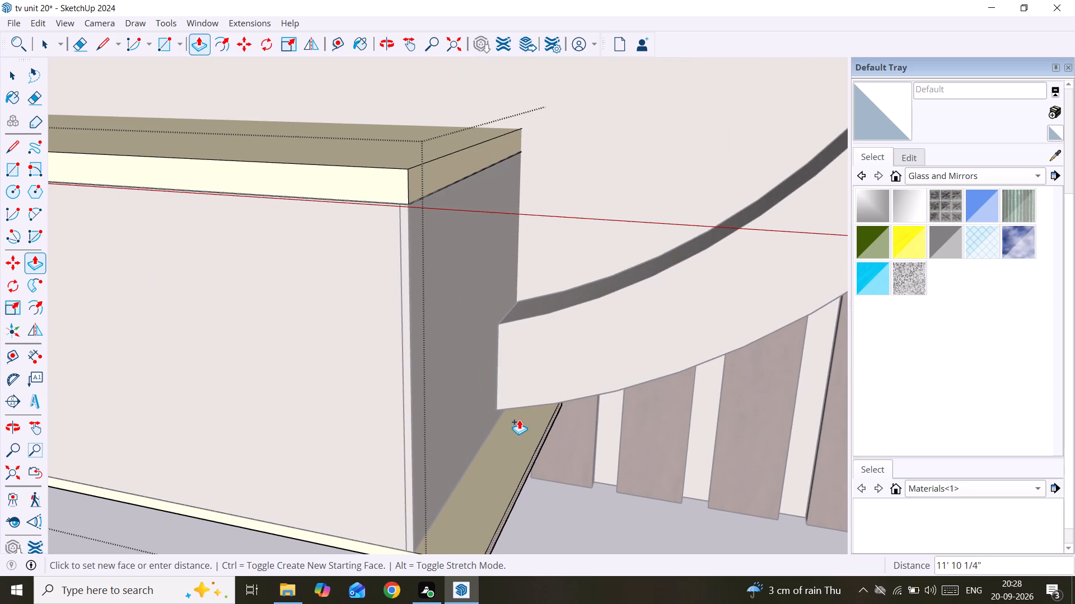
pyautogui.moveTo(493, 412); pyautogui.dragTo(548, 384, button='middle')
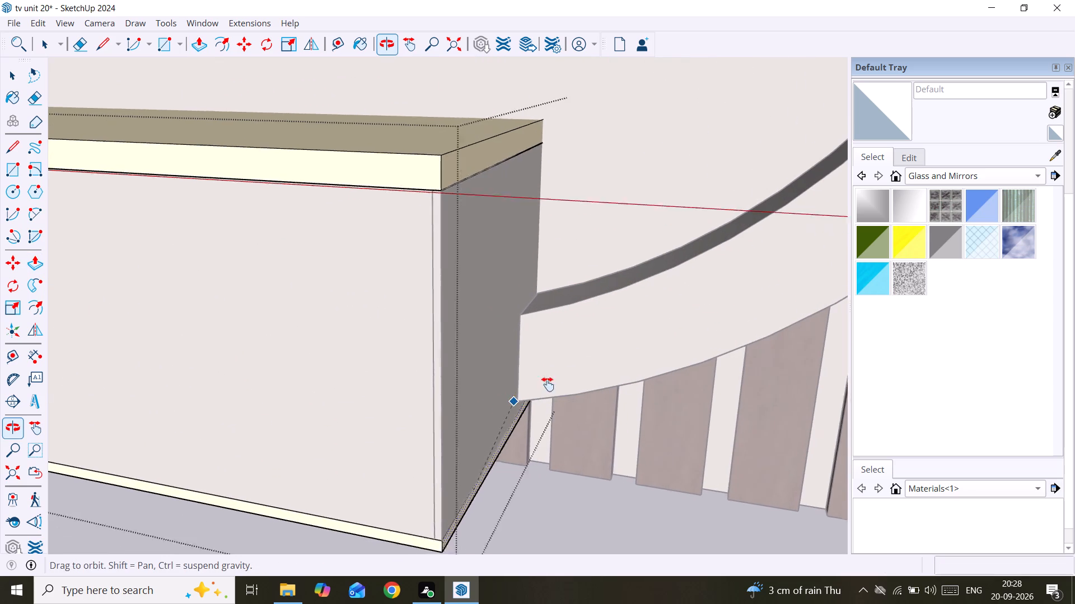
pyautogui.moveTo(548, 384); pyautogui.dragTo(578, 365, button='middle')
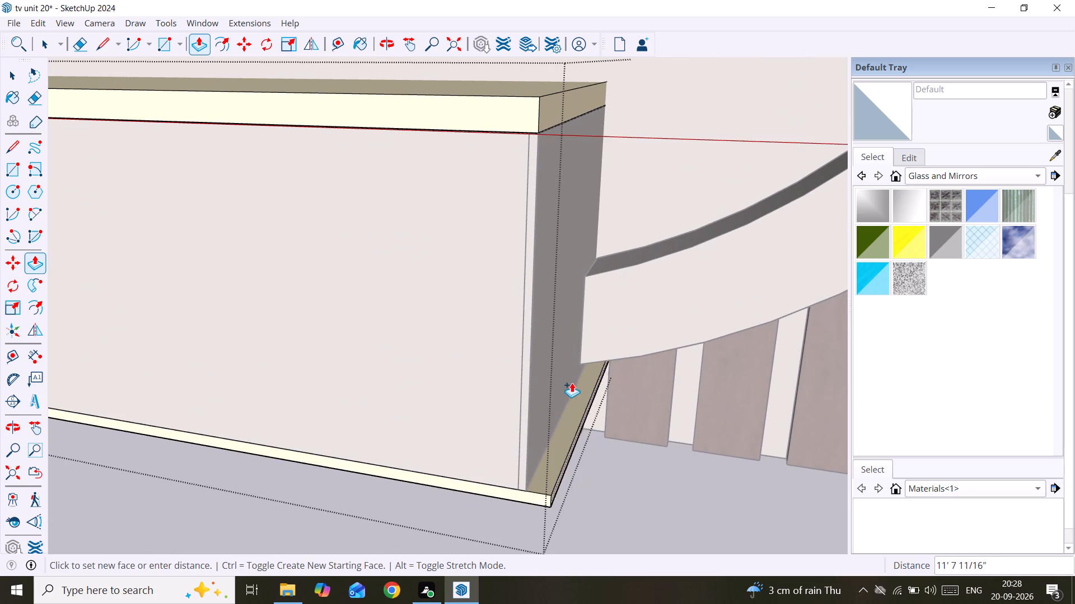
pyautogui.scroll(3, 568, 385)
pyautogui.moveTo(587, 395); pyautogui.dragTo(628, 281, button='middle')
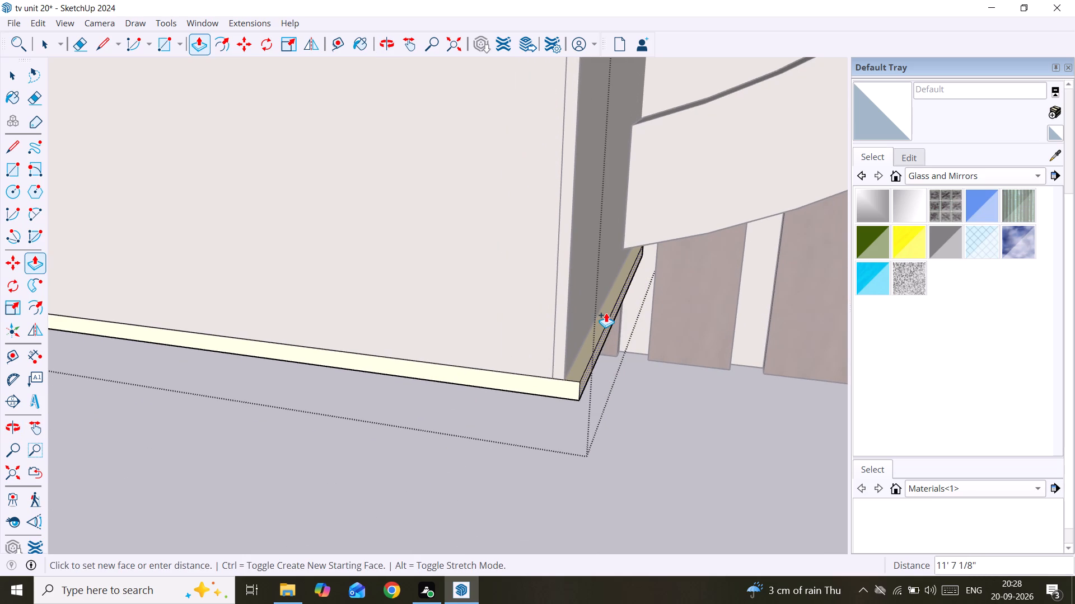
pyautogui.click(606, 313)
pyautogui.scroll(3, 597, 325)
pyautogui.click(587, 340)
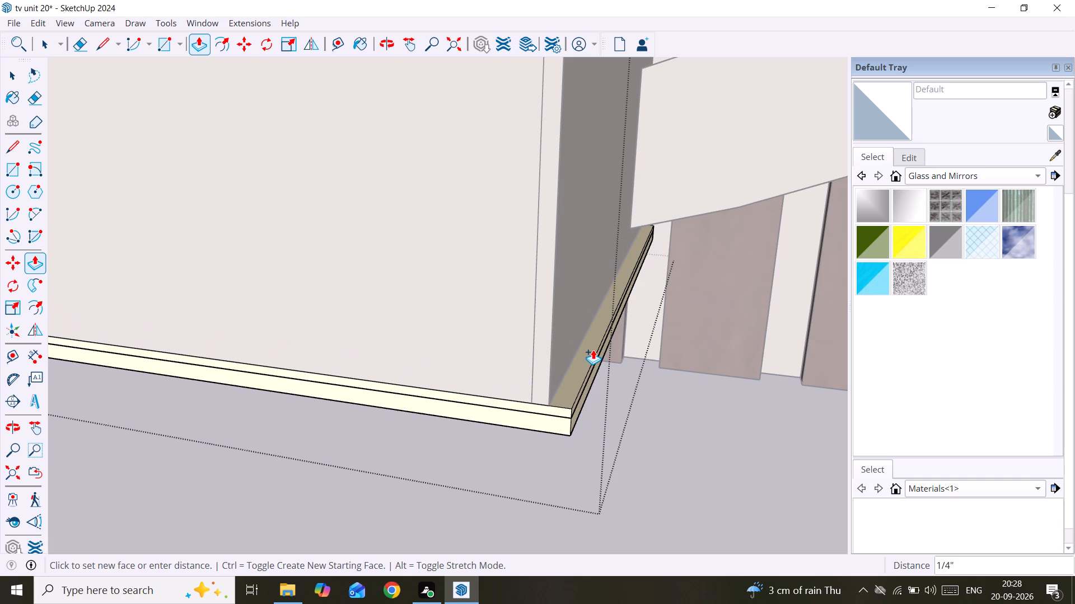
pyautogui.press('space')
# Push the bottom panel's projecting end face in 1/2" with a new starting face, marking off a narrow strip beside the cabinet's side.
pyautogui.scroll(1, 592, 352)
pyautogui.moveTo(592, 352); pyautogui.dragTo(548, 355, button='middle')
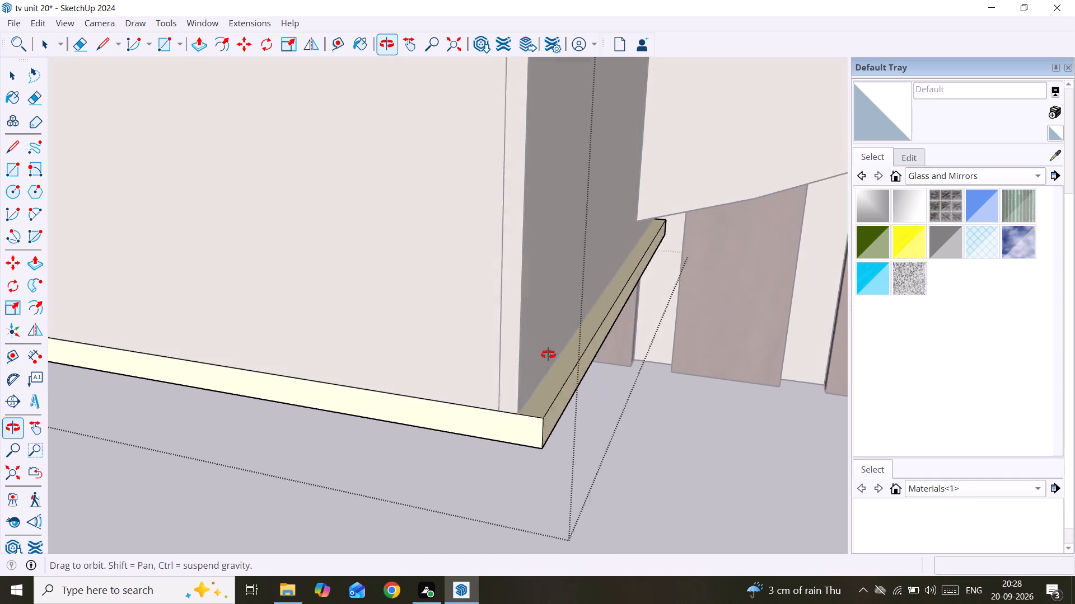
pyautogui.moveTo(548, 355); pyautogui.dragTo(540, 355, button='middle')
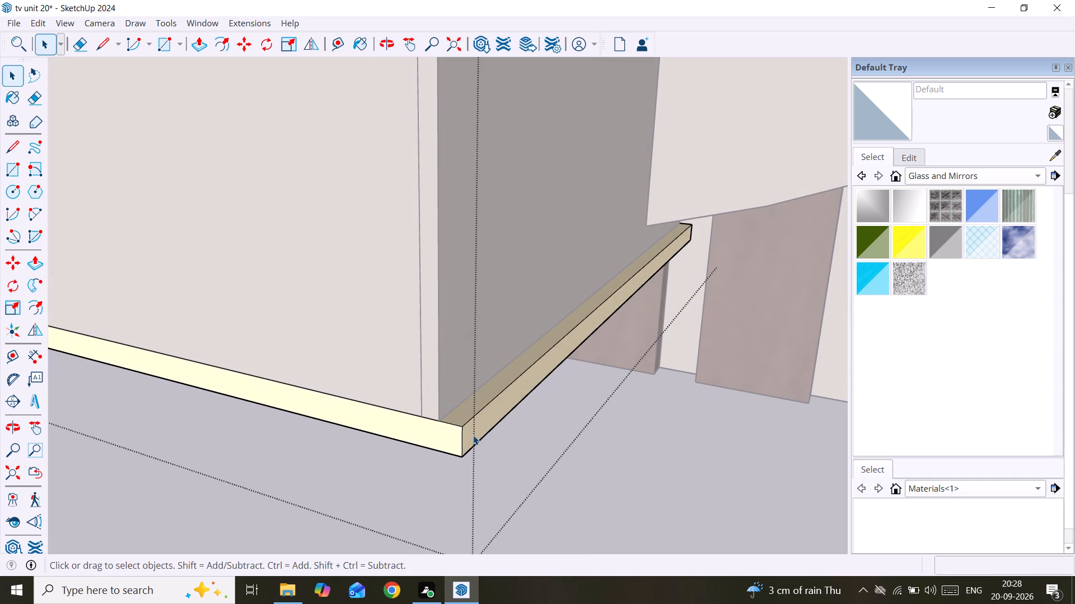
pyautogui.press('p')
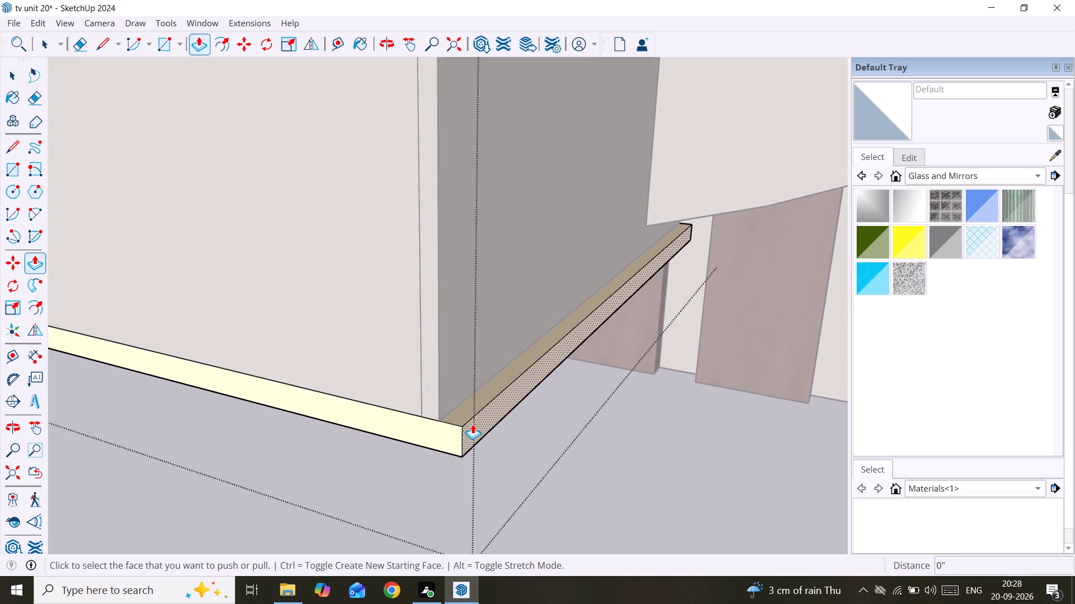
pyautogui.click(473, 424)
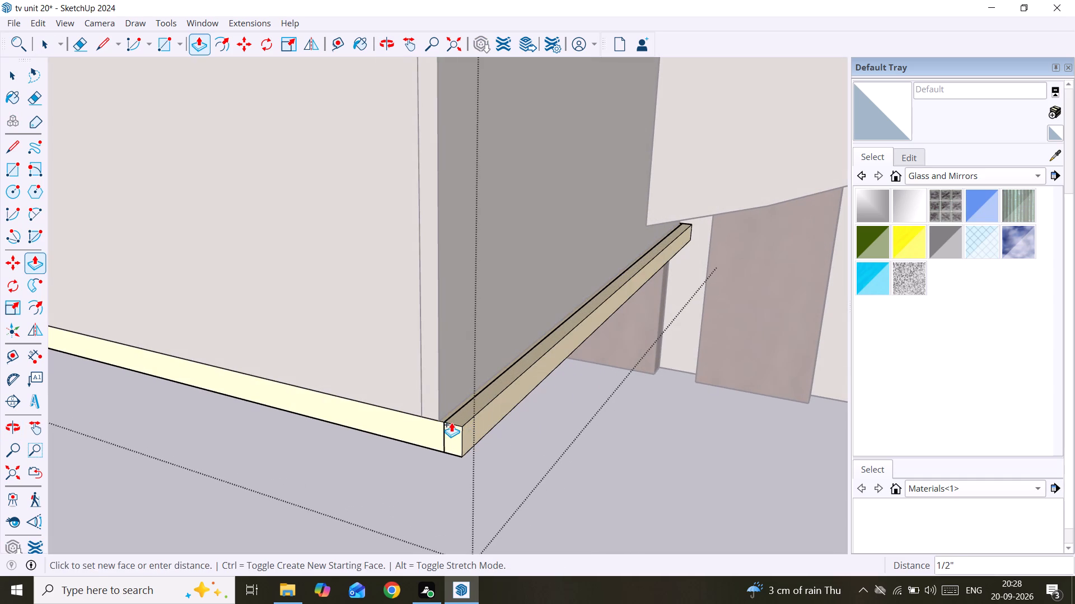
pyautogui.click(451, 422)
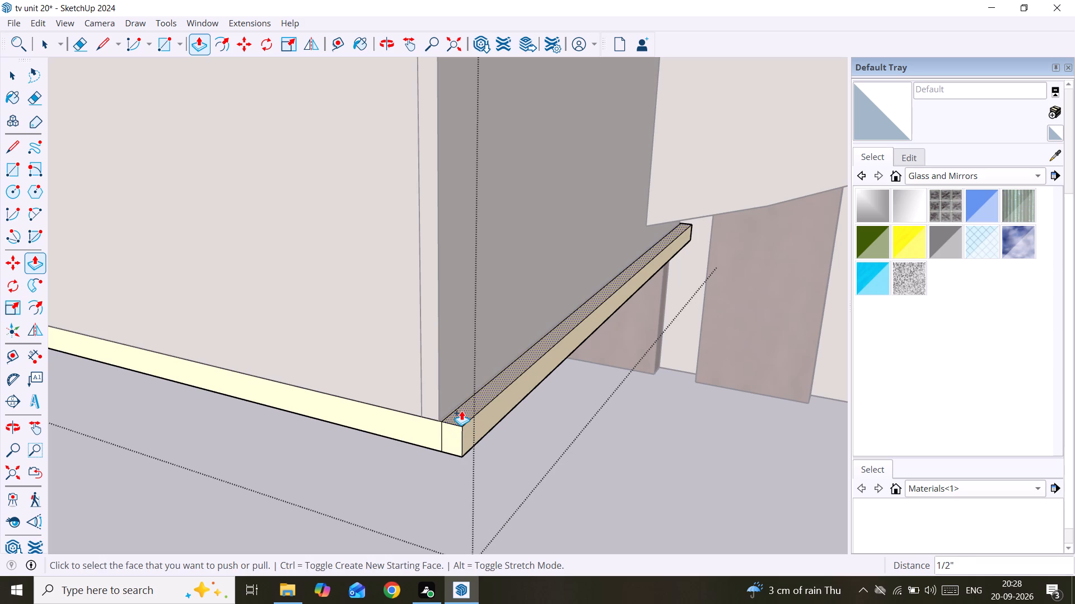
# Pull the narrow strip up 1' 8 9/16" along the cabinet's side to the level of the top slab as a second side panel.
pyautogui.click(461, 410)
pyautogui.scroll(-7, 488, 209)
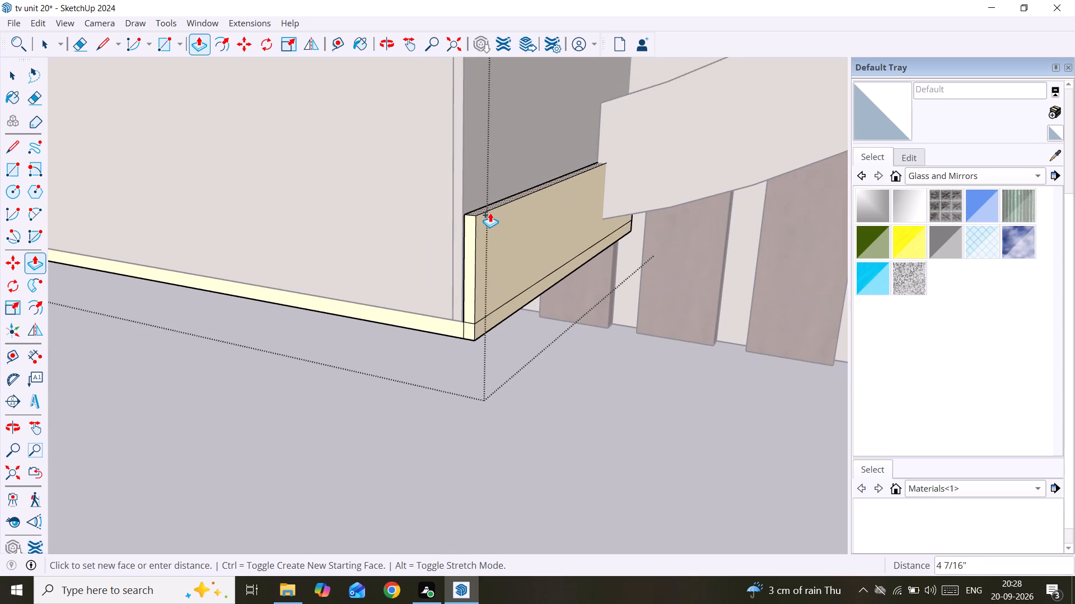
pyautogui.moveTo(490, 213); pyautogui.dragTo(497, 591, button='middle')
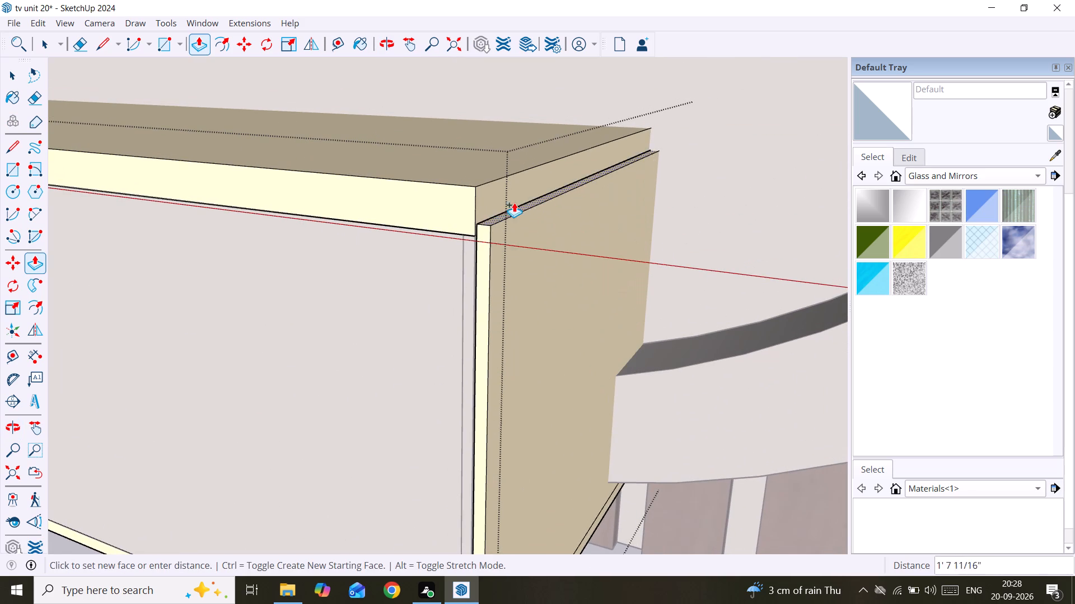
pyautogui.moveTo(514, 200); pyautogui.dragTo(638, 253, button='middle')
pyautogui.scroll(-14, 638, 253)
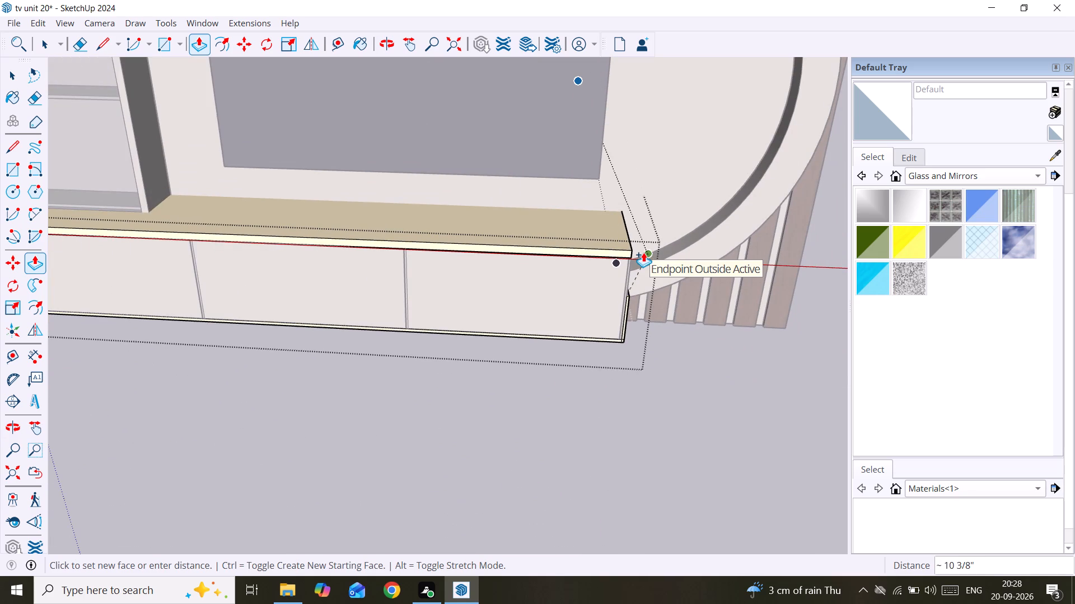
pyautogui.moveTo(643, 252); pyautogui.dragTo(364, 212, button='middle')
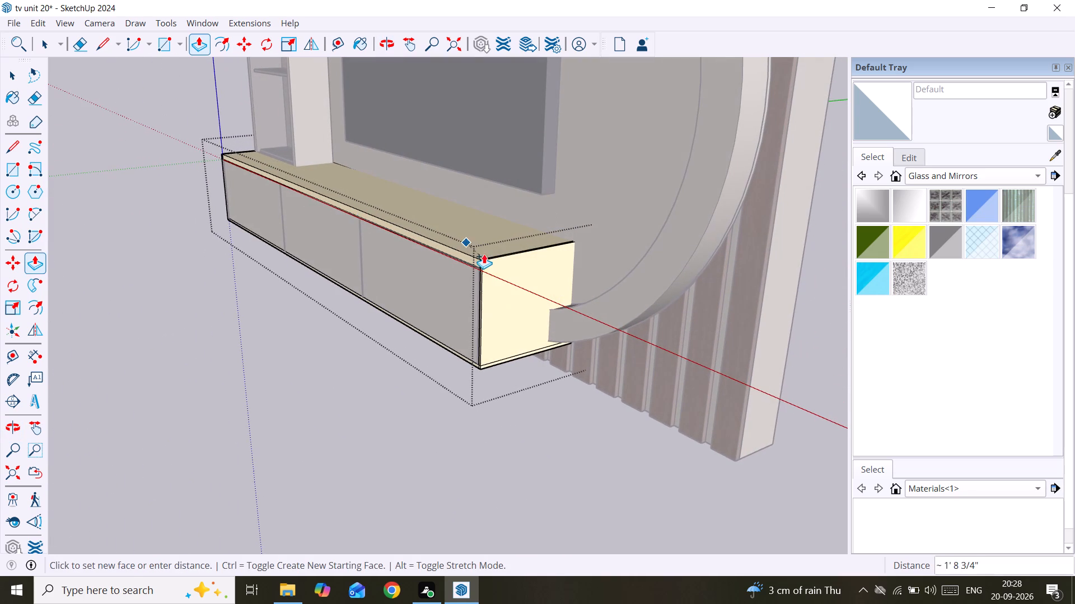
pyautogui.scroll(6, 491, 262)
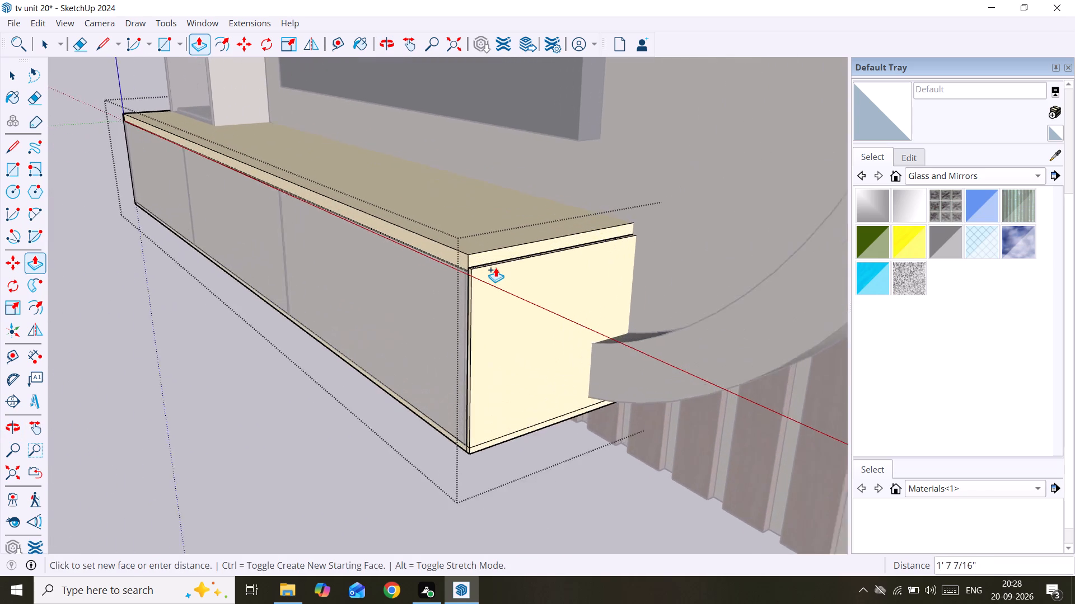
pyautogui.scroll(2, 496, 267)
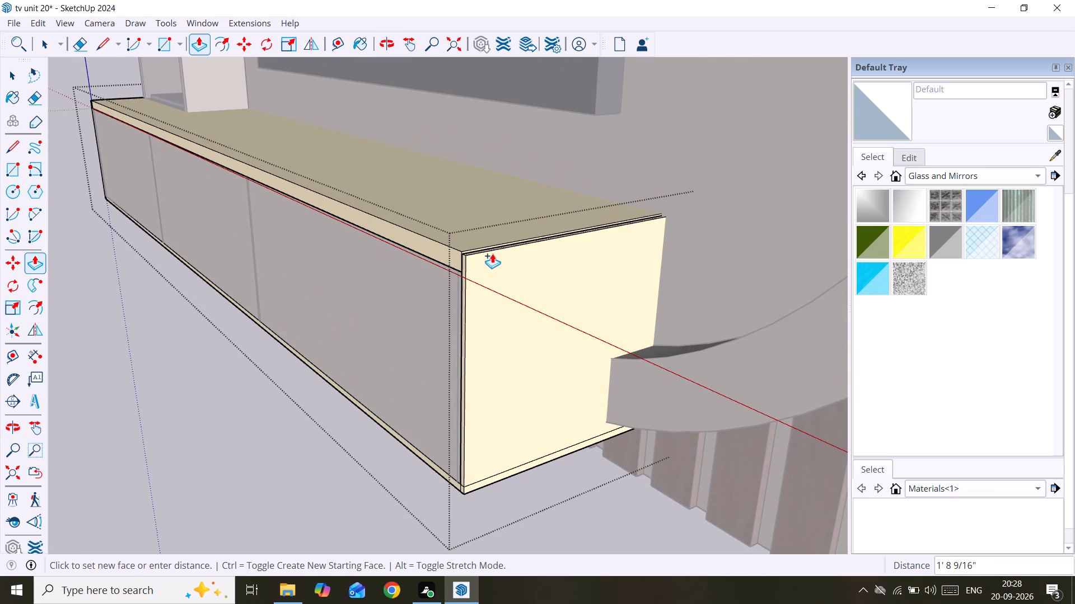
pyautogui.click(492, 252)
pyautogui.press('space')
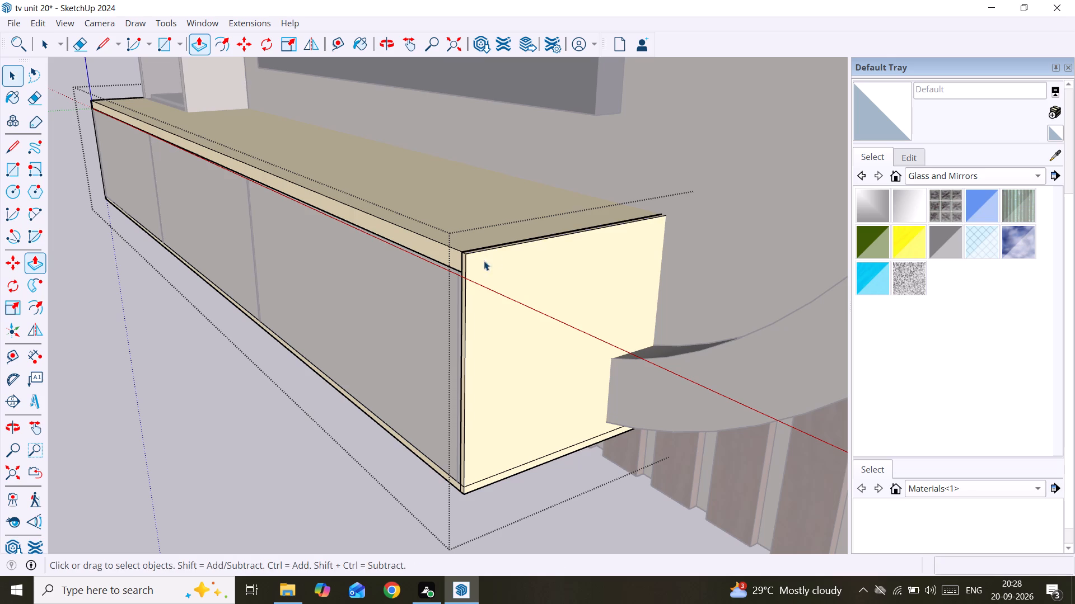
pyautogui.scroll(-11, 426, 310)
pyautogui.moveTo(445, 324); pyautogui.dragTo(744, 322, button='middle')
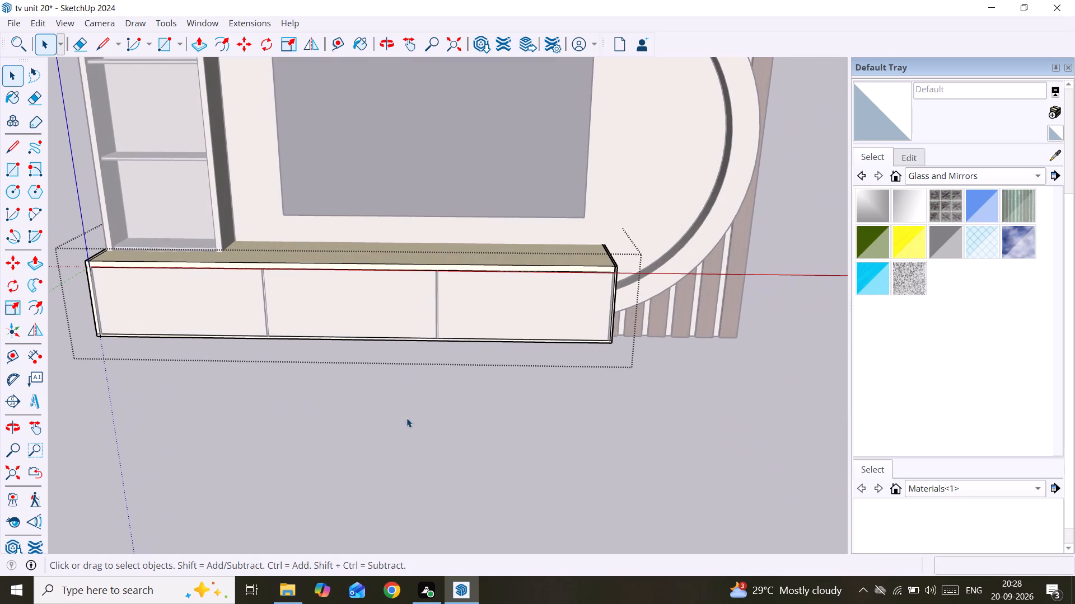
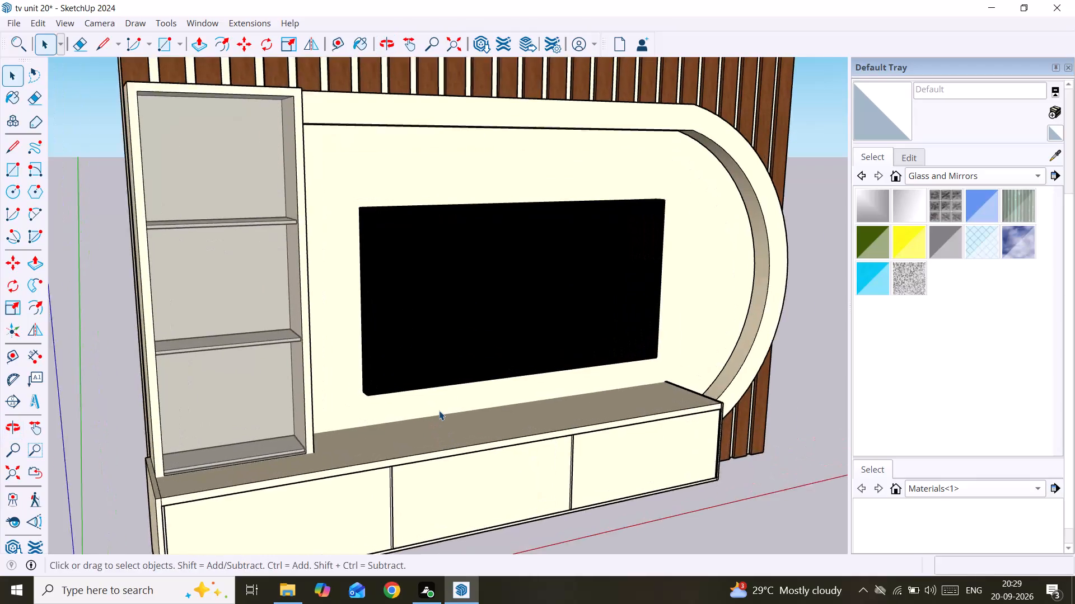
# Examine the drawer cabinet's new top slab, bottom panel and side panels, and the whole TV unit from several angles.
pyautogui.moveTo(439, 410); pyautogui.dragTo(493, 249, button='middle')
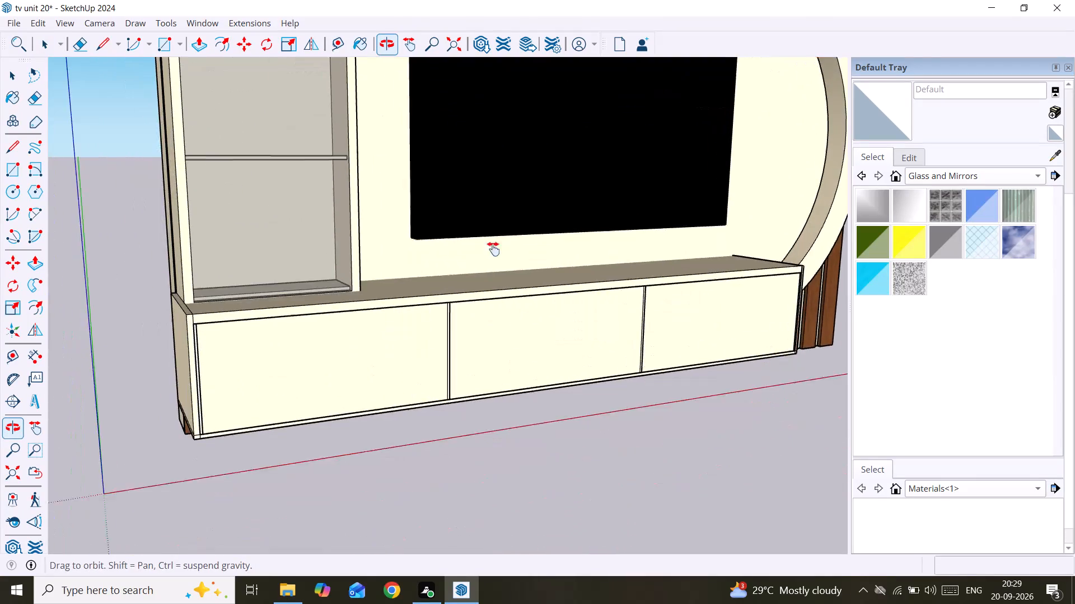
pyautogui.moveTo(493, 249); pyautogui.dragTo(493, 245, button='middle')
pyautogui.scroll(2, 493, 245)
pyautogui.moveTo(497, 251); pyautogui.dragTo(493, 301, button='middle')
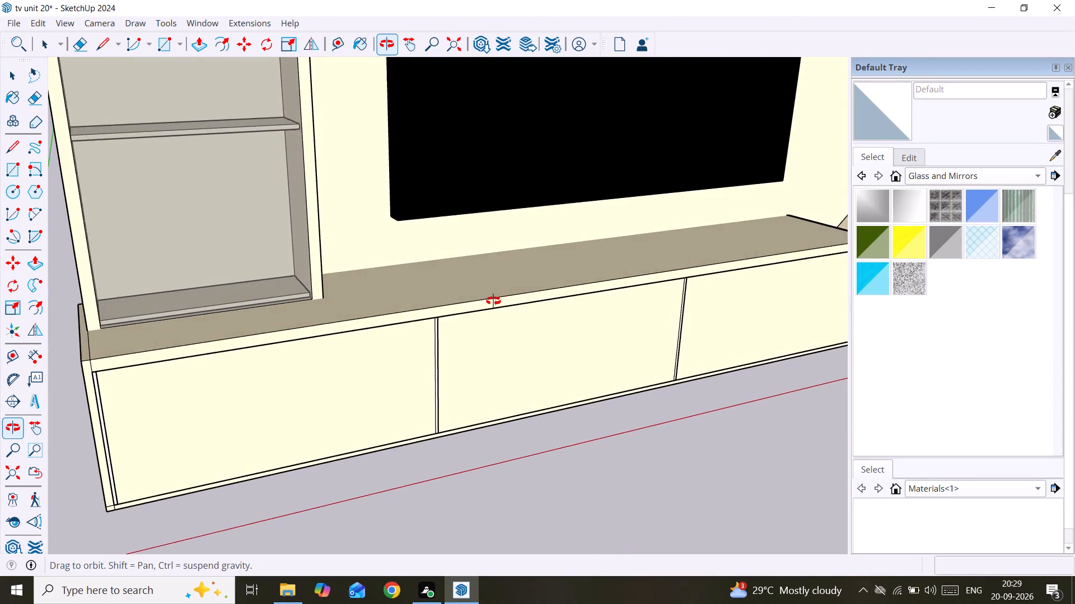
pyautogui.moveTo(493, 301); pyautogui.dragTo(250, 261, button='middle')
pyautogui.scroll(-7, 318, 277)
pyautogui.scroll(2, 350, 287)
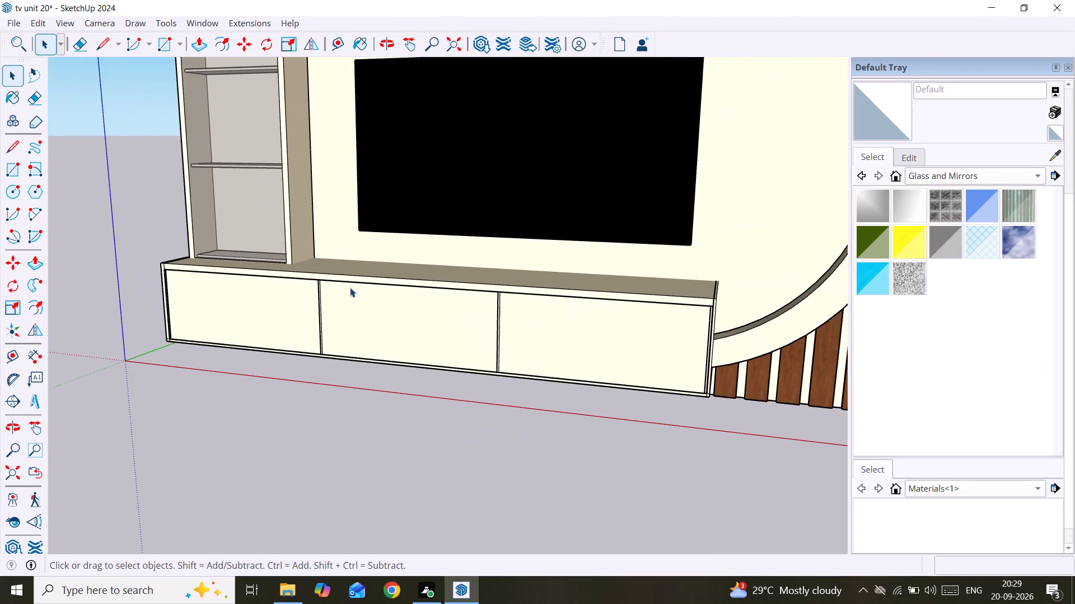
pyautogui.scroll(1, 350, 287)
pyautogui.moveTo(354, 289); pyautogui.dragTo(566, 320, button='middle')
pyautogui.scroll(-7, 569, 450)
pyautogui.moveTo(559, 458); pyautogui.dragTo(530, 436, button='middle')
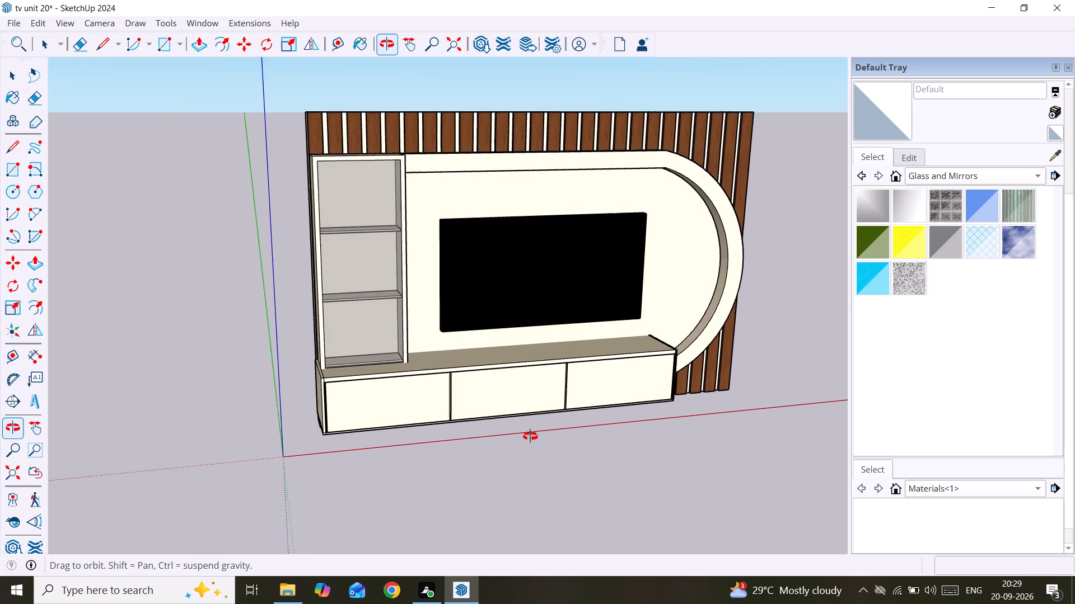
pyautogui.moveTo(530, 436); pyautogui.dragTo(529, 435, button='middle')
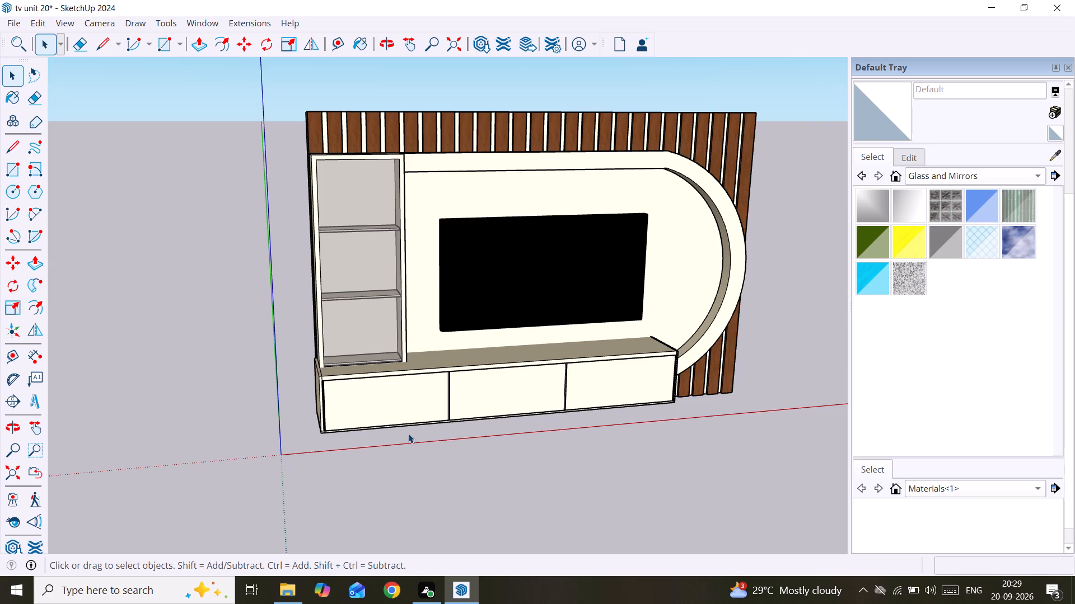
pyautogui.scroll(-2, 396, 352)
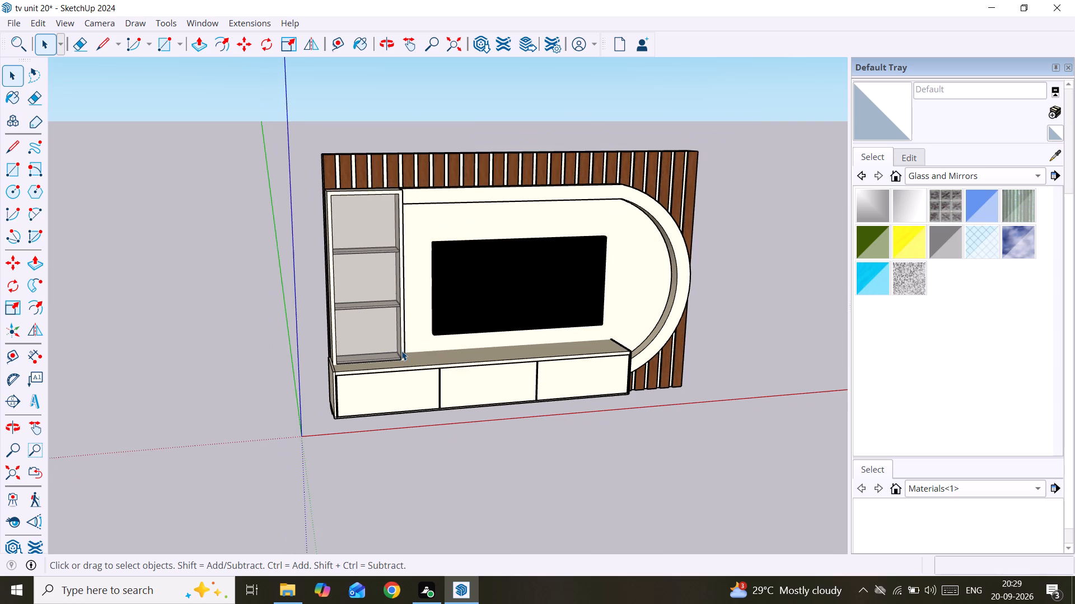
pyautogui.moveTo(401, 351); pyautogui.dragTo(425, 408, button='middle')
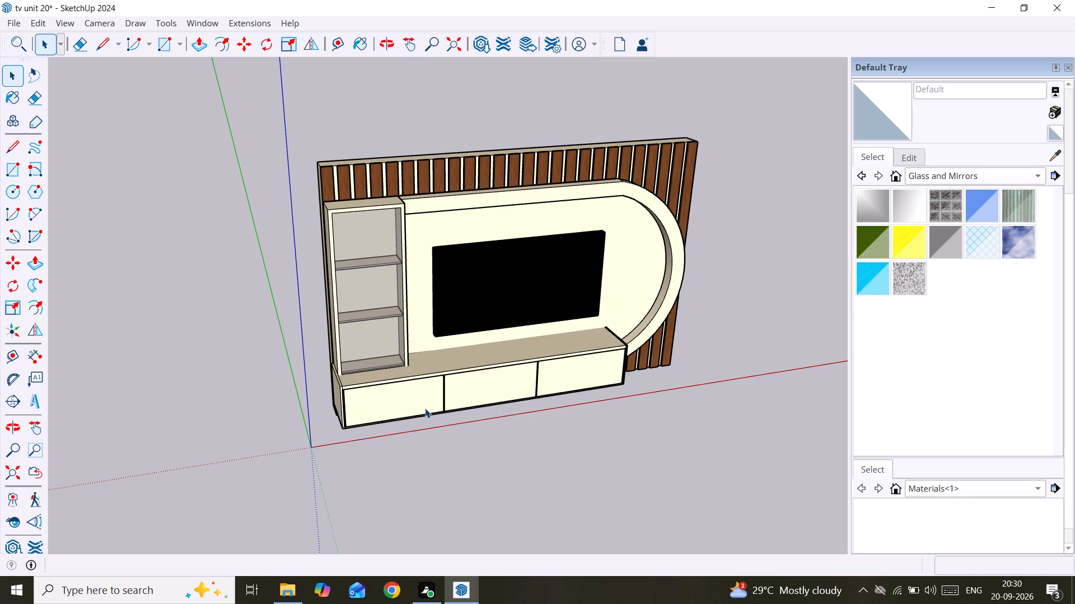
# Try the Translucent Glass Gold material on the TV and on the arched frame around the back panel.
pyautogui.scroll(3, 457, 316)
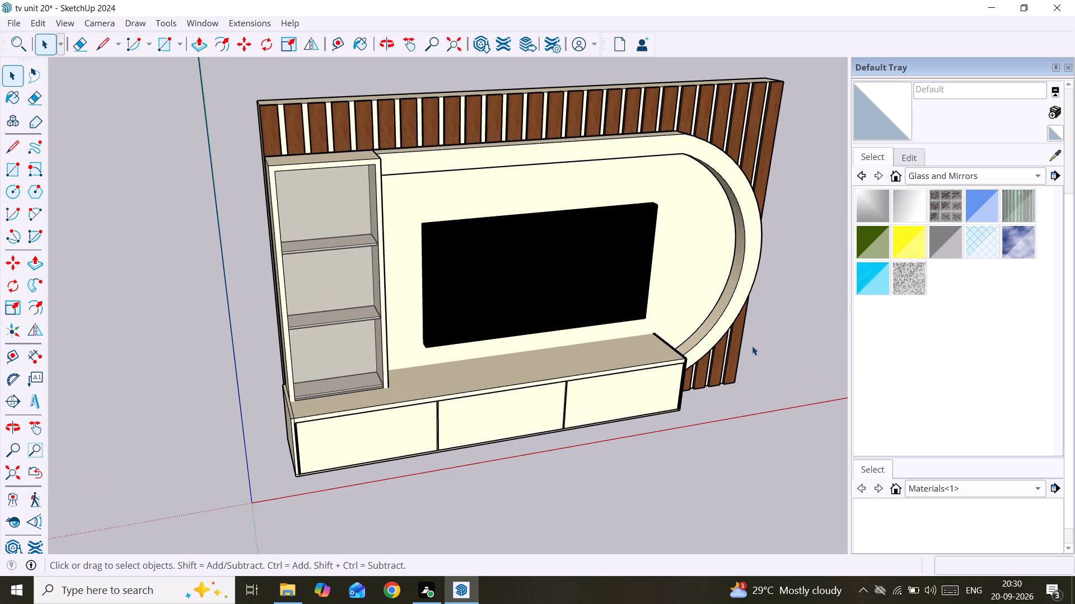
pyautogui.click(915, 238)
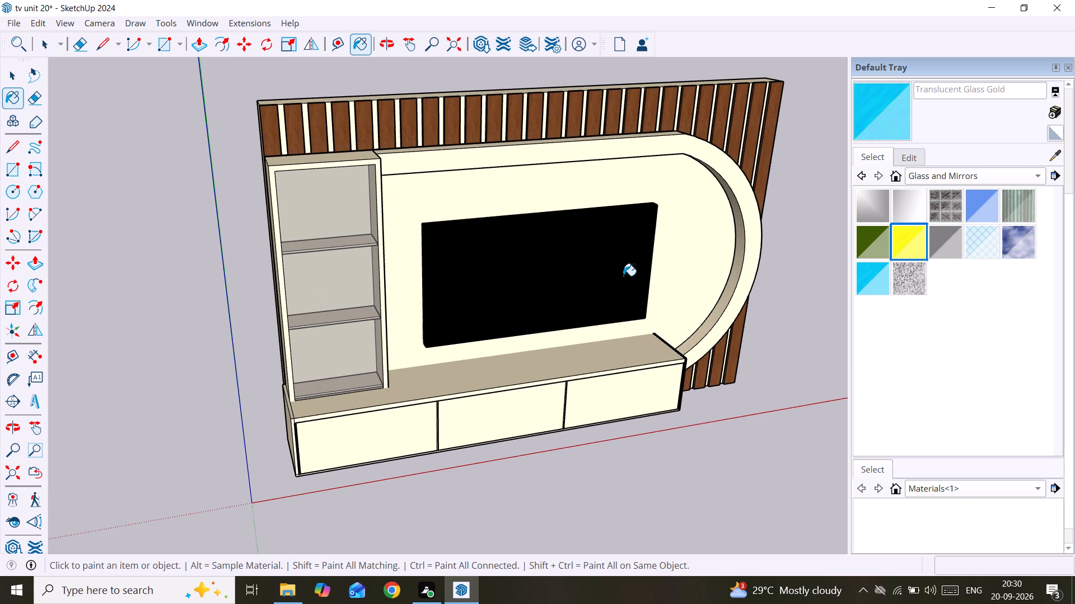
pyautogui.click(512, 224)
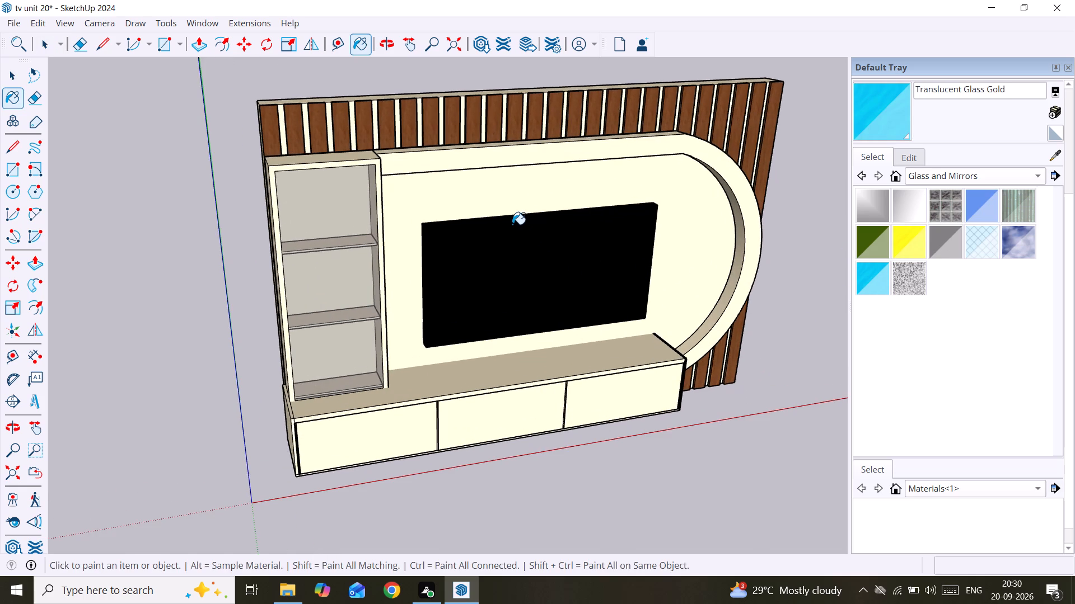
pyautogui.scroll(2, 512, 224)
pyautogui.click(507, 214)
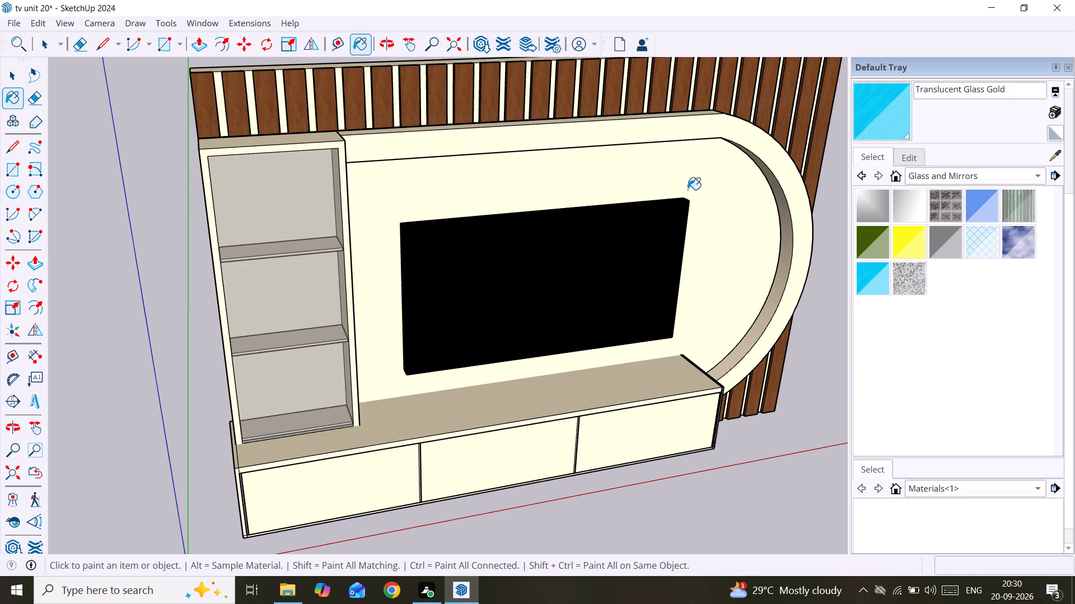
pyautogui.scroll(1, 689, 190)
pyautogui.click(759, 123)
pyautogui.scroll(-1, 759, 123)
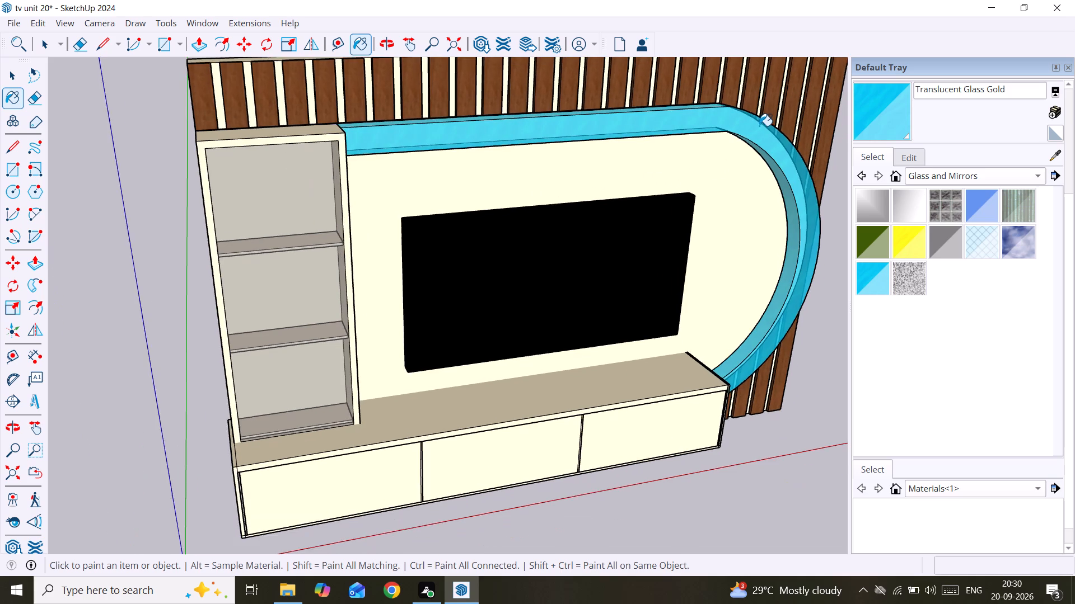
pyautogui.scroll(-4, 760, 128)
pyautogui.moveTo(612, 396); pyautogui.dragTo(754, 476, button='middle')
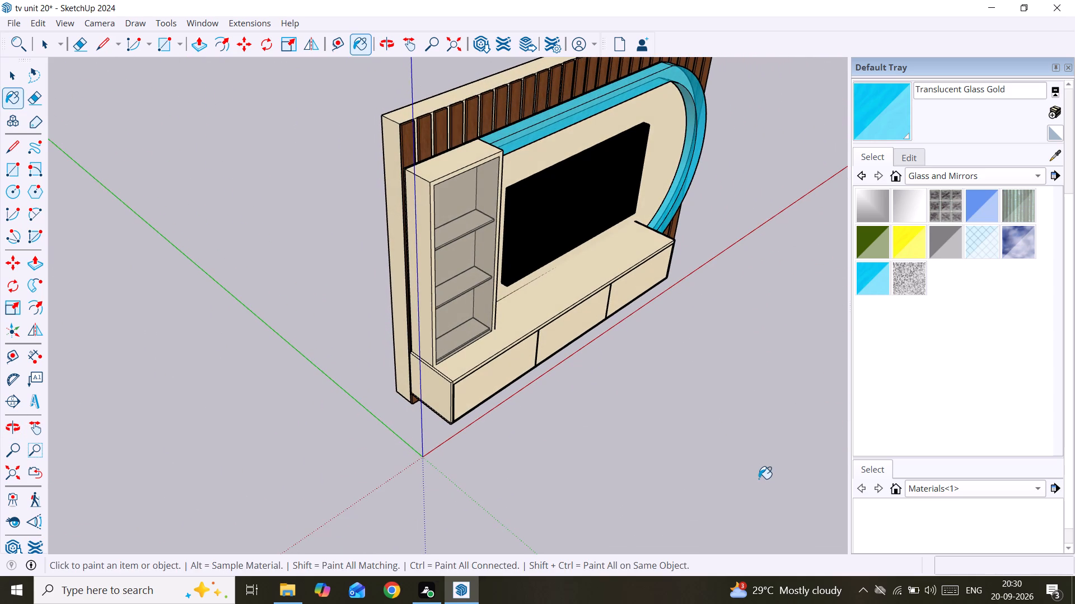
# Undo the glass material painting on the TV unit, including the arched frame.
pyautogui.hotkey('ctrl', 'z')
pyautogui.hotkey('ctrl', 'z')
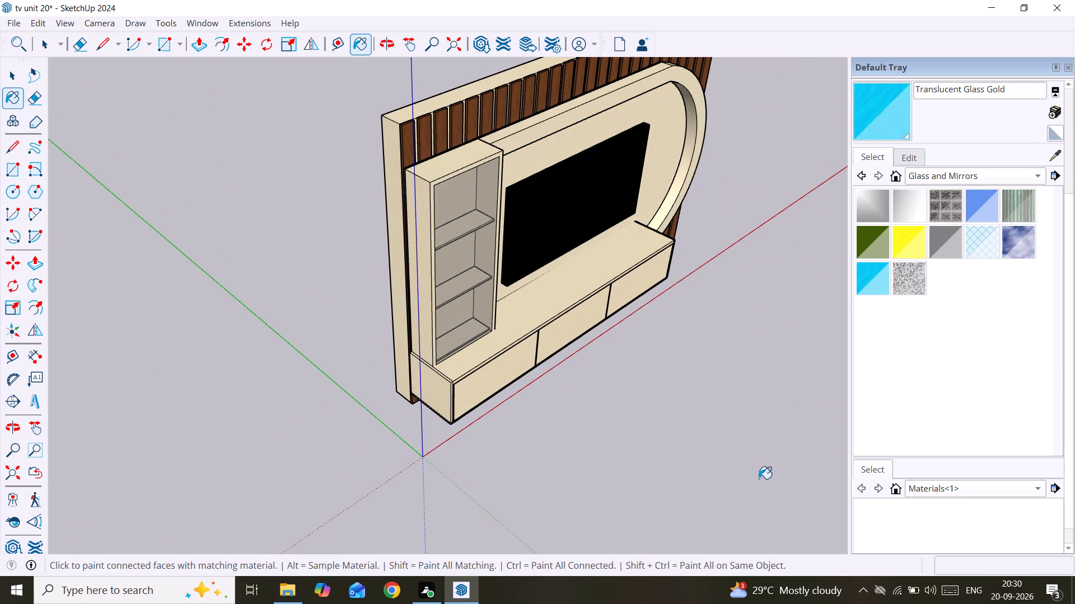
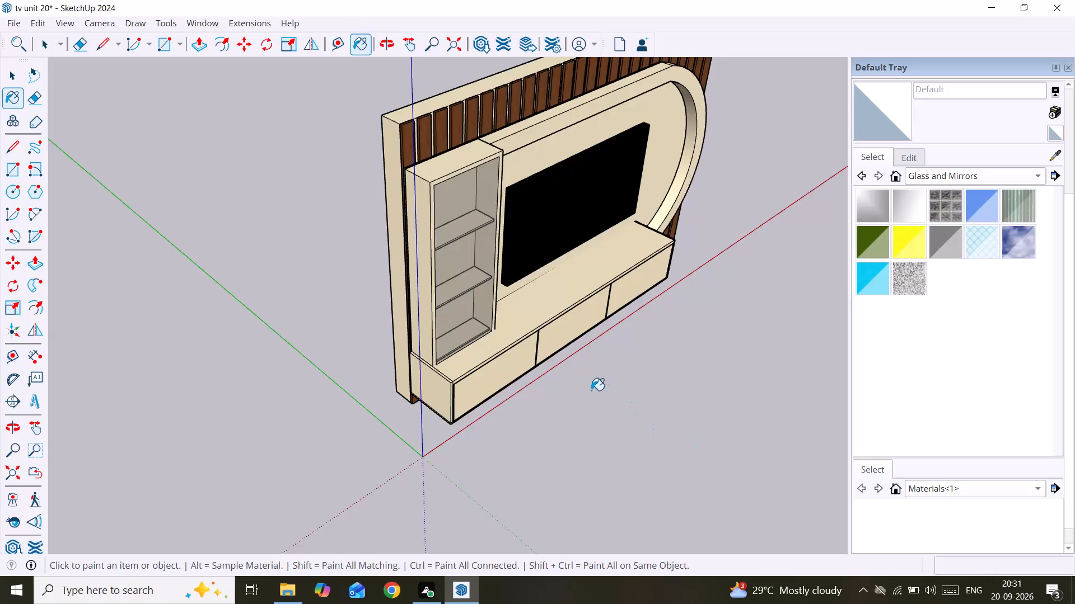
# Examine the whole TV unit from the front, from below and from the drawer cabinet's outer end.
pyautogui.press('space')
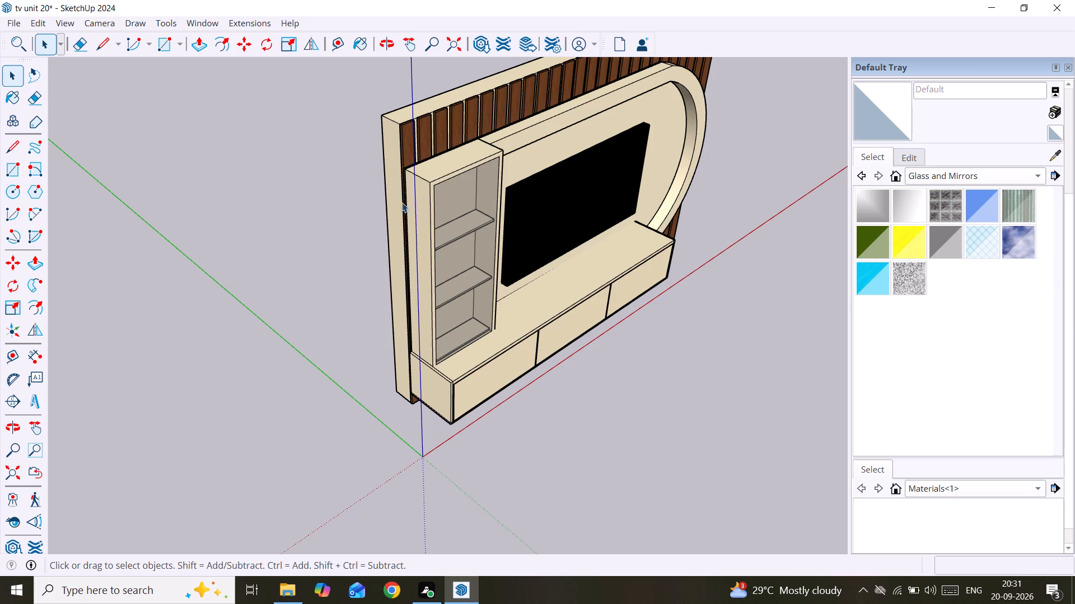
pyautogui.scroll(-1, 550, 296)
pyautogui.moveTo(545, 319); pyautogui.dragTo(379, 255, button='middle')
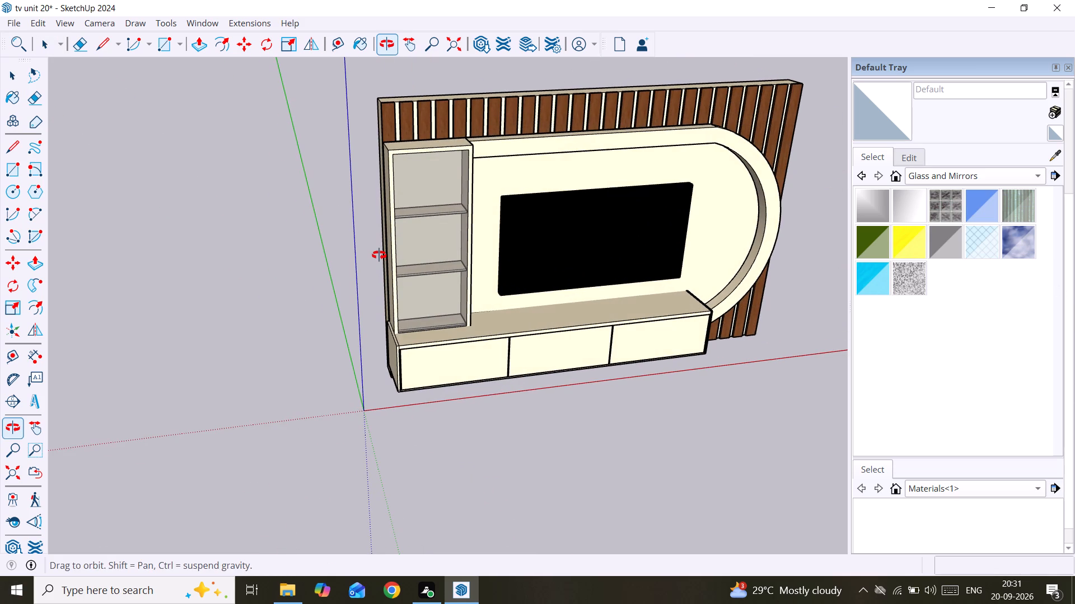
pyautogui.moveTo(379, 255); pyautogui.dragTo(446, 281, button='middle')
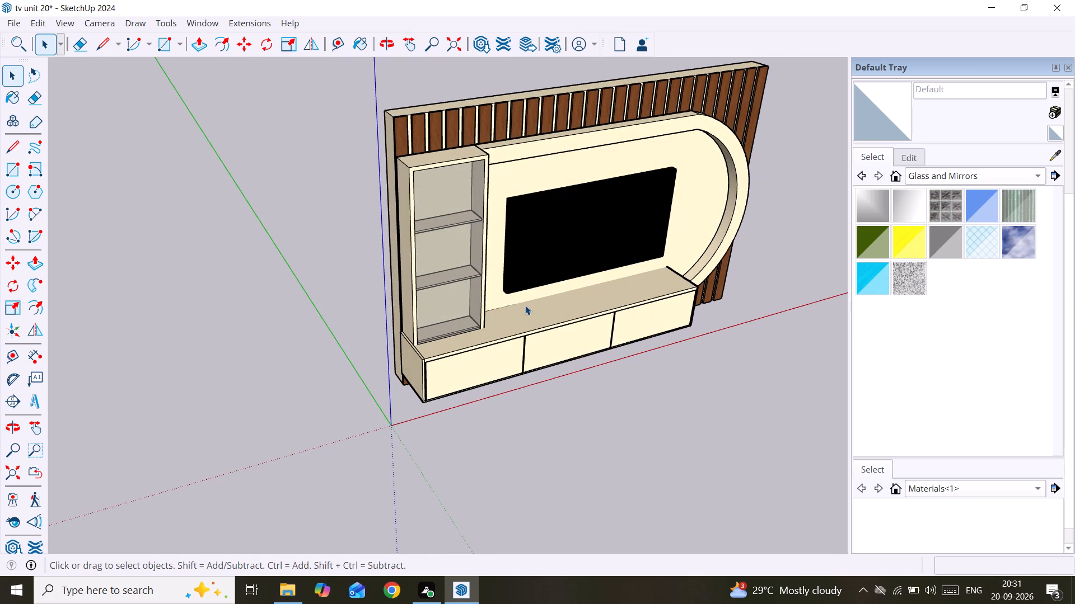
pyautogui.scroll(1, 531, 308)
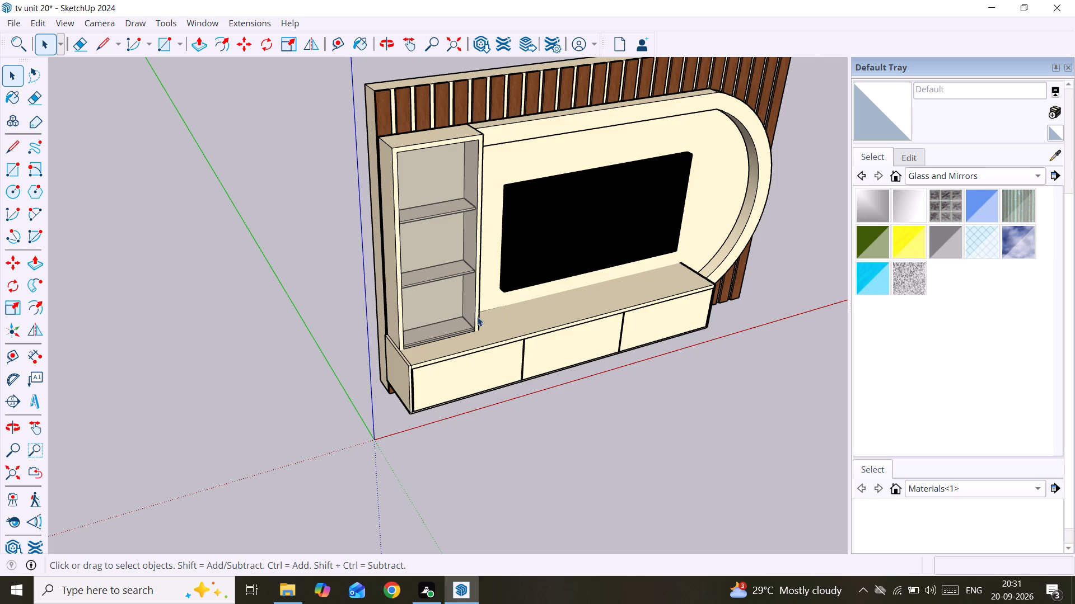
pyautogui.scroll(2, 472, 316)
pyautogui.scroll(1, 632, 308)
pyautogui.scroll(-2, 633, 307)
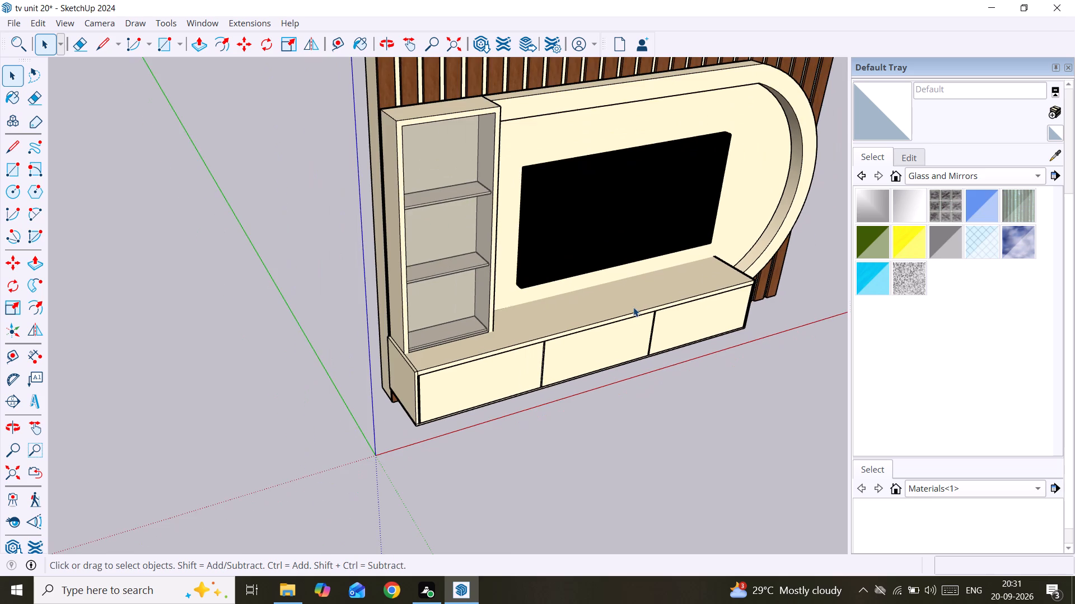
pyautogui.moveTo(634, 307); pyautogui.dragTo(553, 61, button='middle')
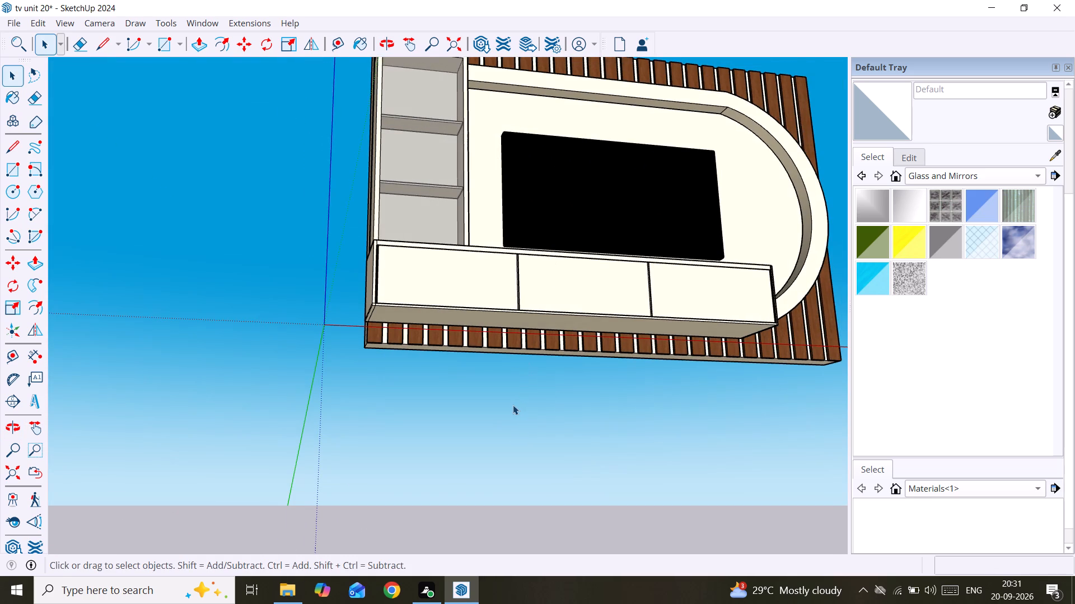
pyautogui.scroll(2, 513, 405)
pyautogui.scroll(1, 518, 338)
pyautogui.moveTo(518, 338); pyautogui.dragTo(474, 300, button='middle')
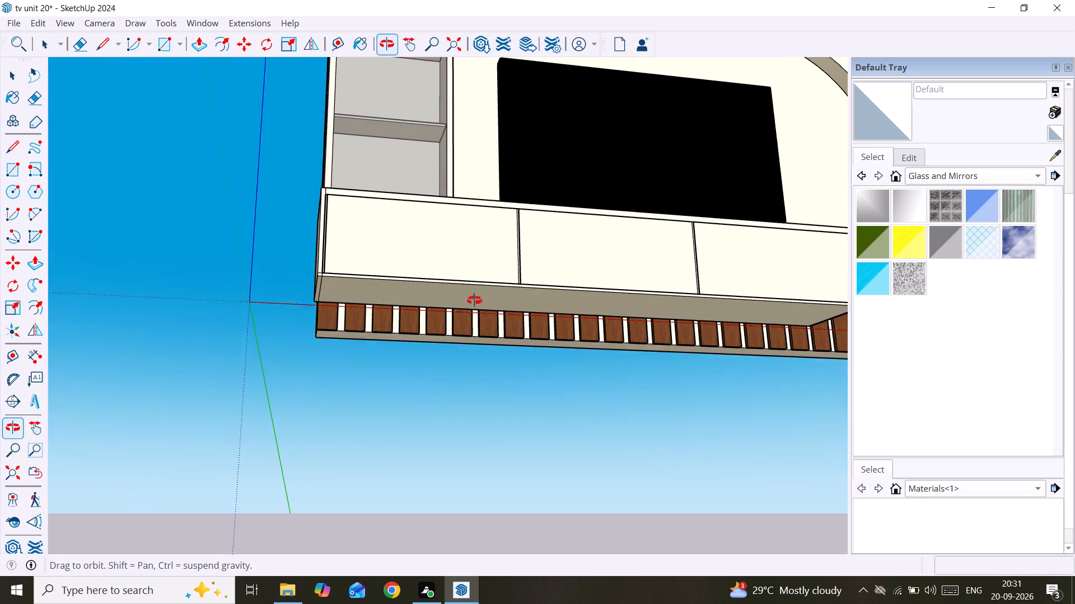
pyautogui.moveTo(474, 300); pyautogui.dragTo(334, 224, button='middle')
pyautogui.moveTo(266, 223); pyautogui.dragTo(801, 417, button='middle')
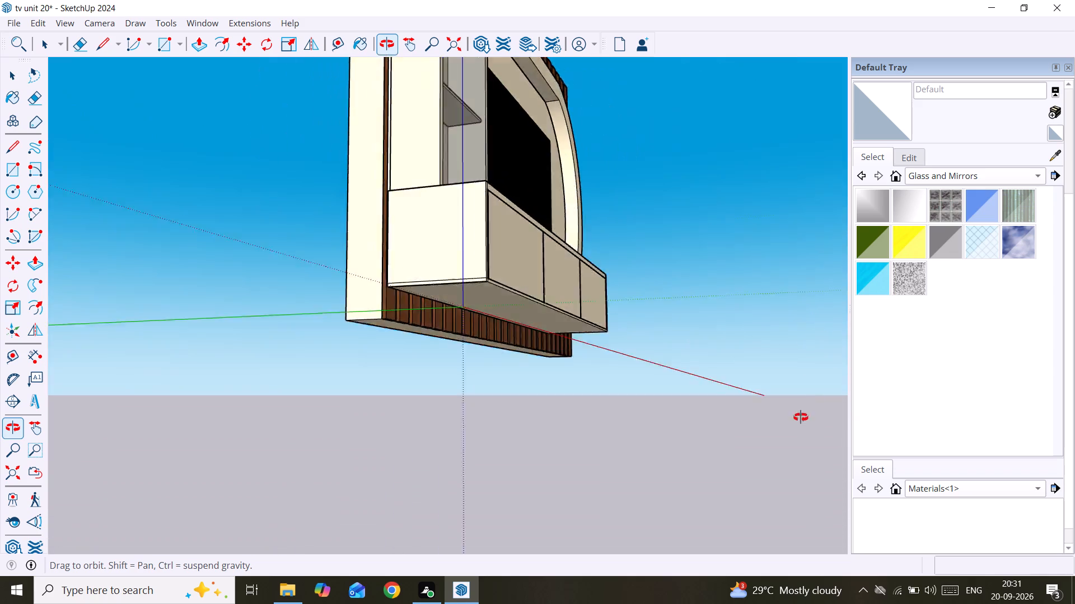
pyautogui.moveTo(801, 417); pyautogui.dragTo(889, 531, button='middle')
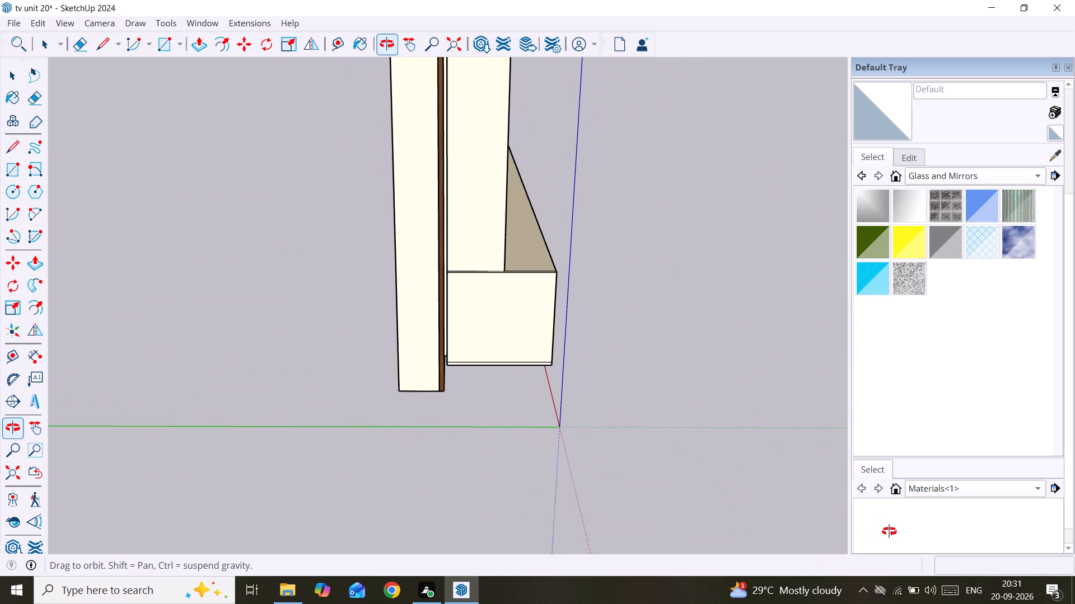
pyautogui.moveTo(889, 531); pyautogui.dragTo(890, 530, button='middle')
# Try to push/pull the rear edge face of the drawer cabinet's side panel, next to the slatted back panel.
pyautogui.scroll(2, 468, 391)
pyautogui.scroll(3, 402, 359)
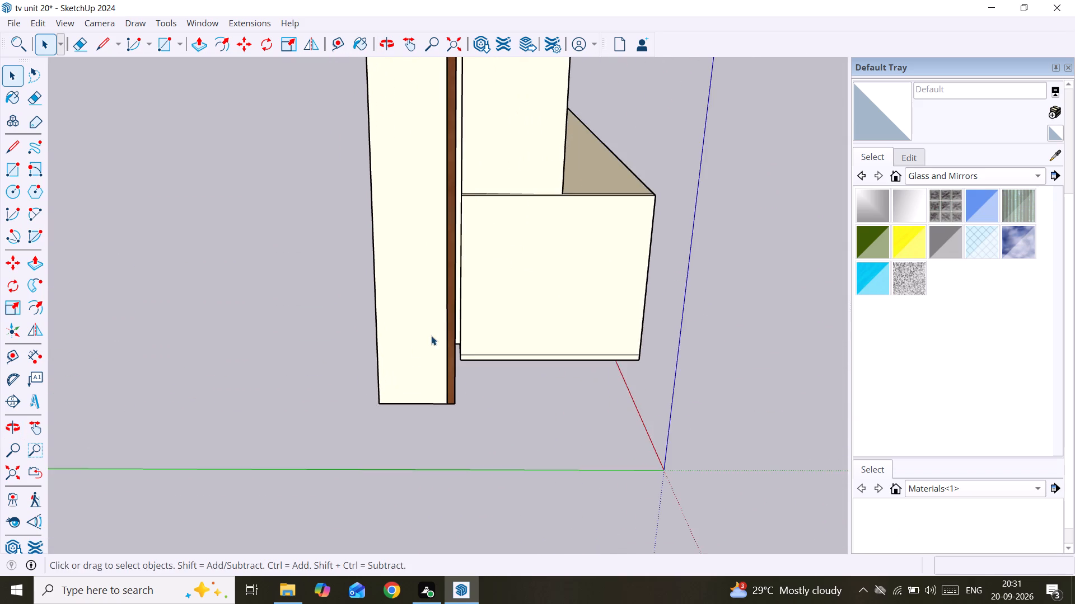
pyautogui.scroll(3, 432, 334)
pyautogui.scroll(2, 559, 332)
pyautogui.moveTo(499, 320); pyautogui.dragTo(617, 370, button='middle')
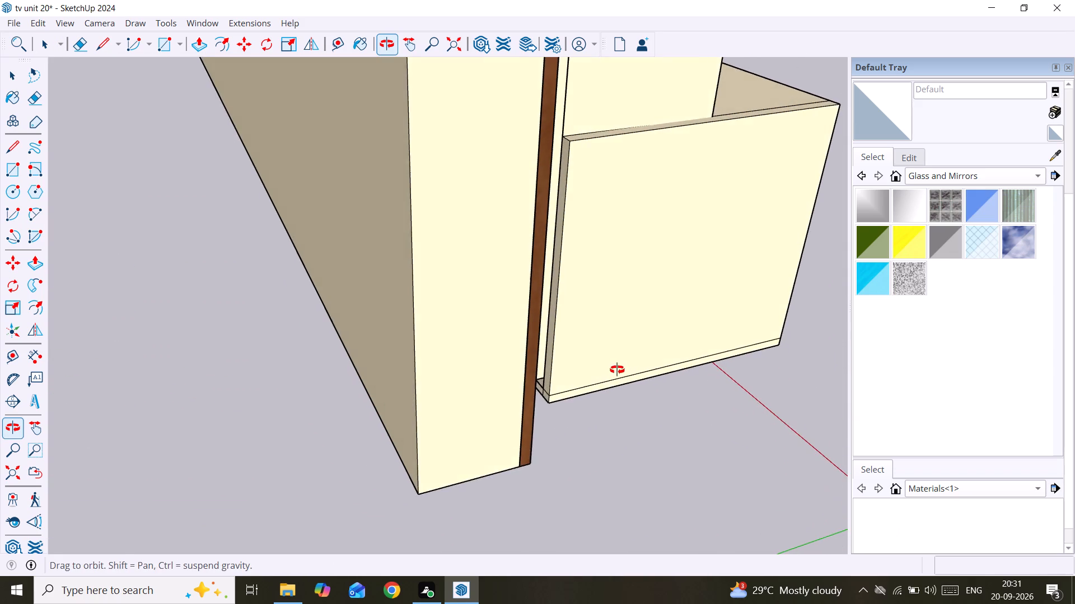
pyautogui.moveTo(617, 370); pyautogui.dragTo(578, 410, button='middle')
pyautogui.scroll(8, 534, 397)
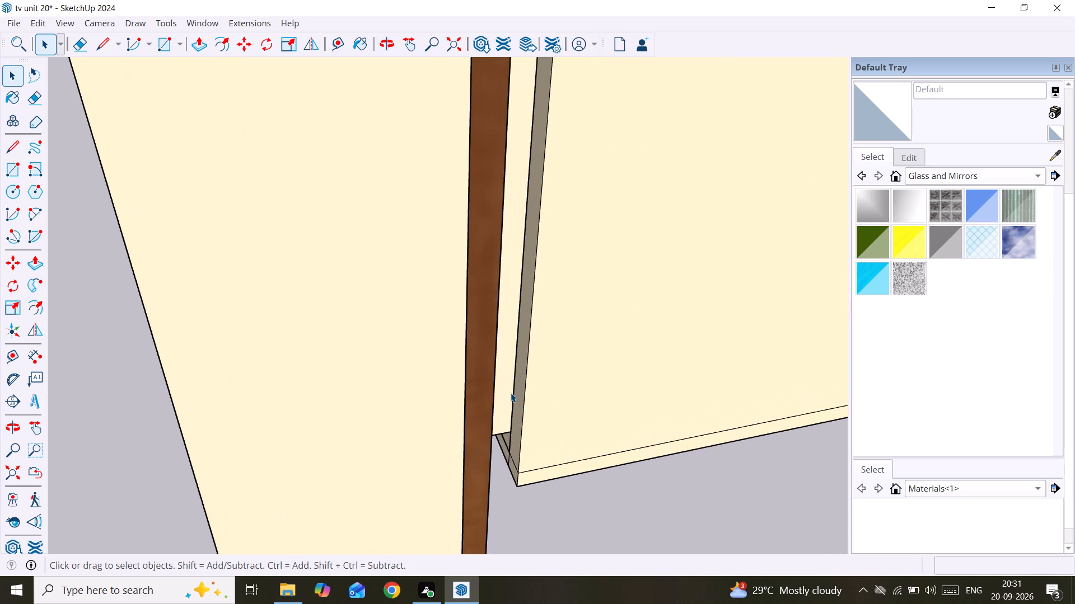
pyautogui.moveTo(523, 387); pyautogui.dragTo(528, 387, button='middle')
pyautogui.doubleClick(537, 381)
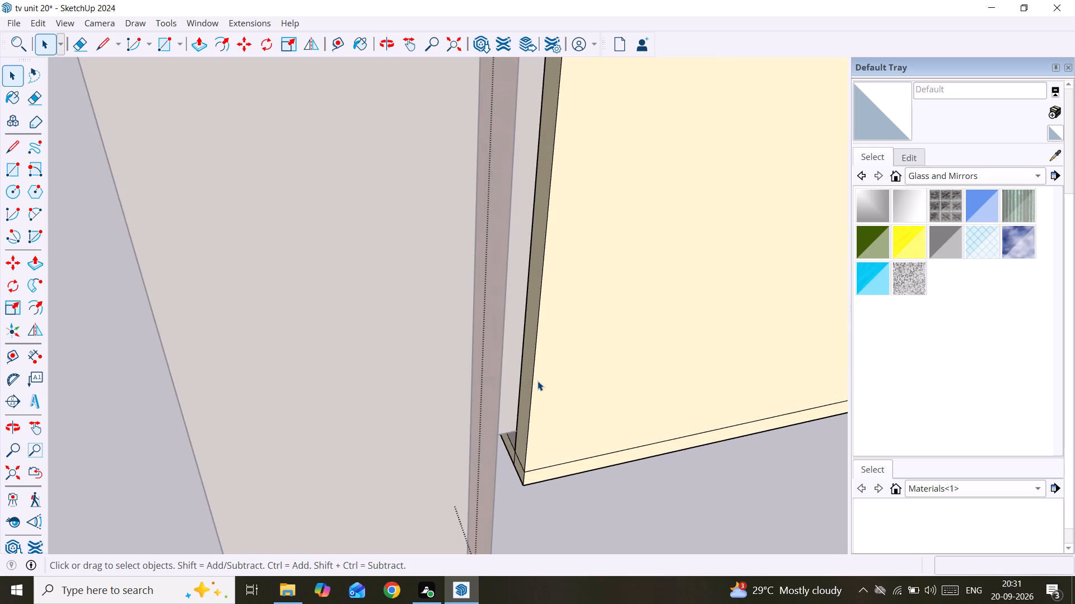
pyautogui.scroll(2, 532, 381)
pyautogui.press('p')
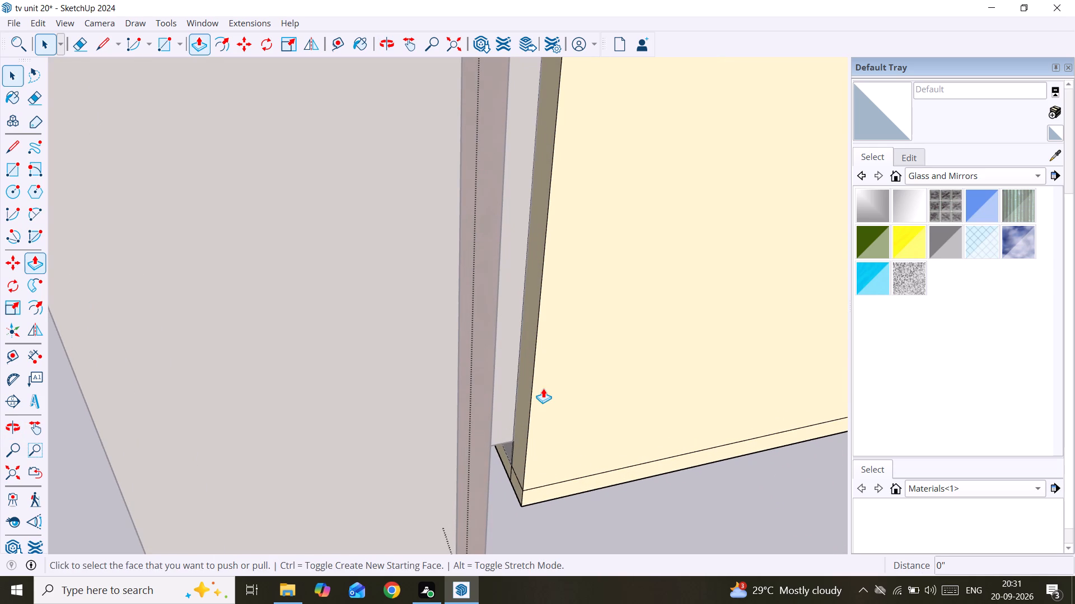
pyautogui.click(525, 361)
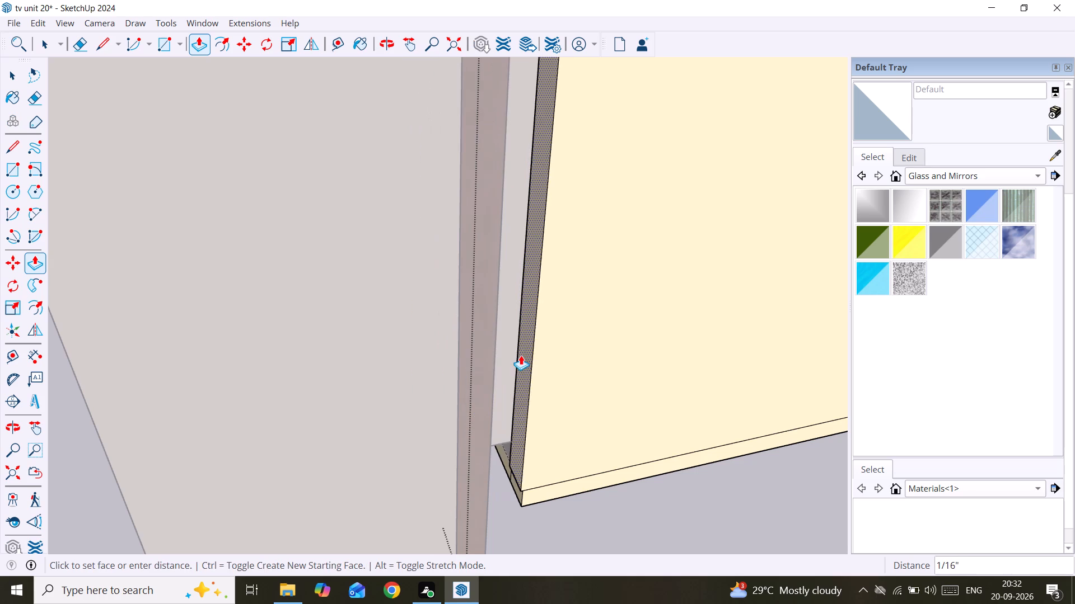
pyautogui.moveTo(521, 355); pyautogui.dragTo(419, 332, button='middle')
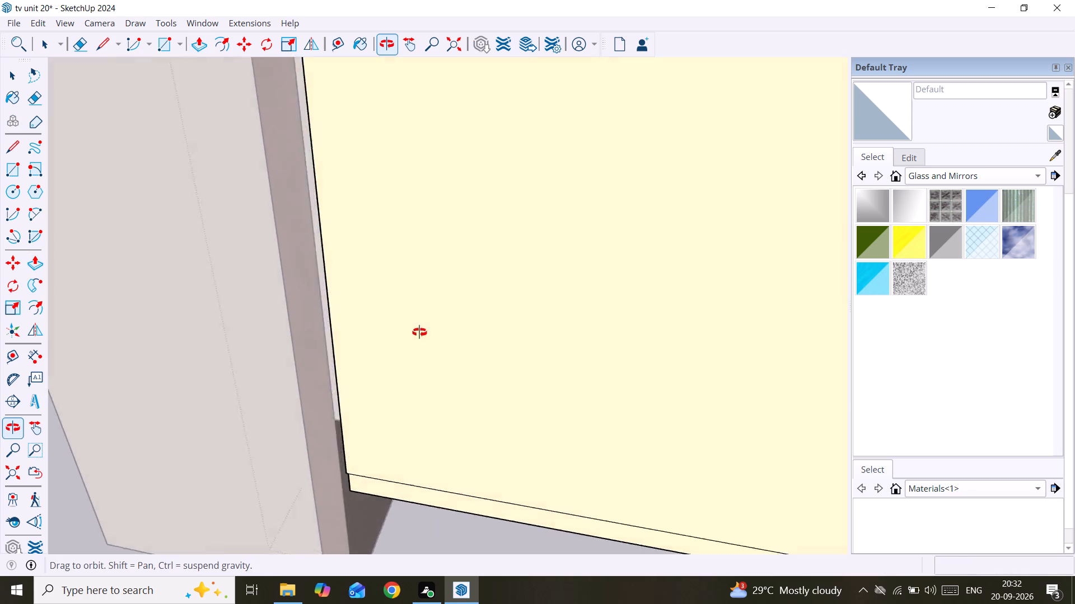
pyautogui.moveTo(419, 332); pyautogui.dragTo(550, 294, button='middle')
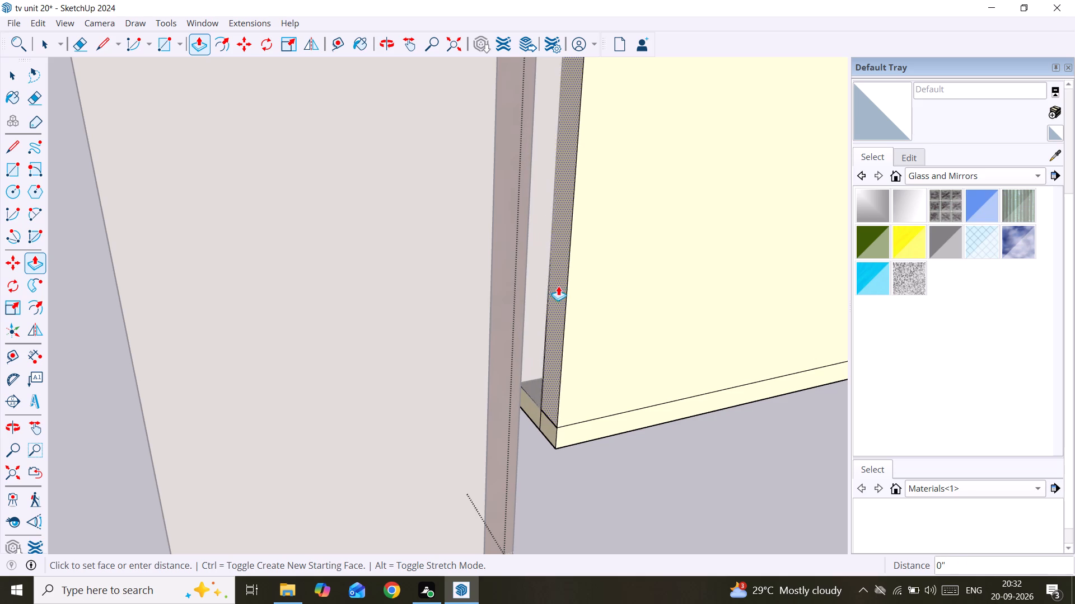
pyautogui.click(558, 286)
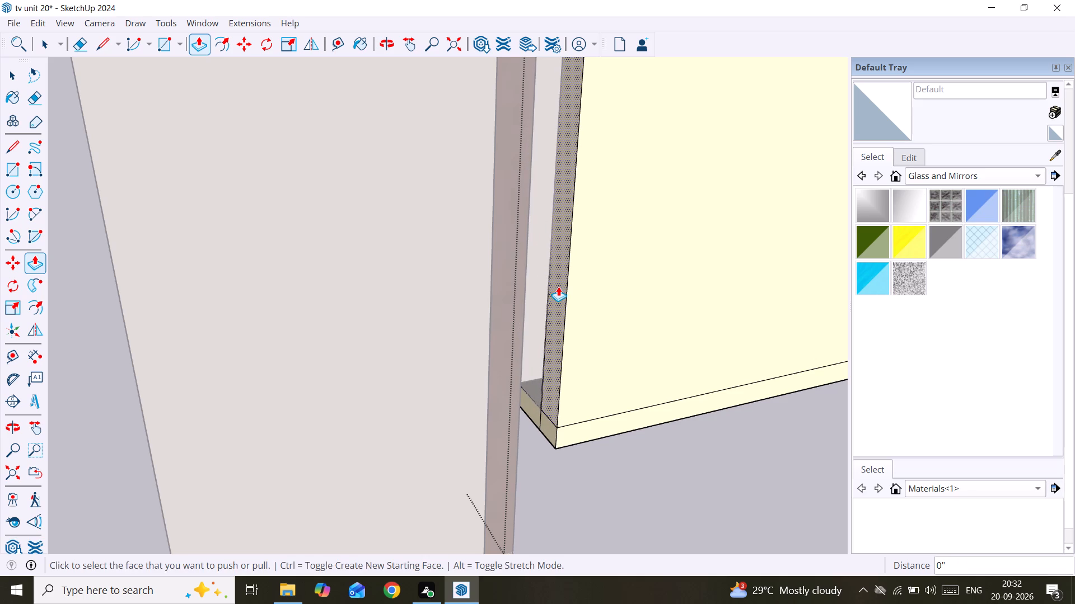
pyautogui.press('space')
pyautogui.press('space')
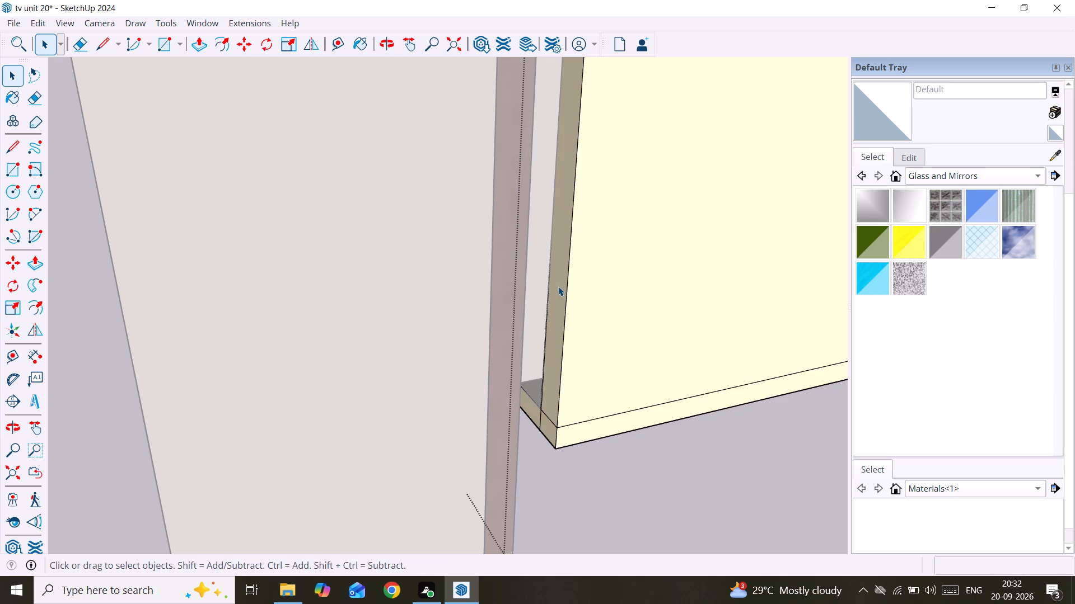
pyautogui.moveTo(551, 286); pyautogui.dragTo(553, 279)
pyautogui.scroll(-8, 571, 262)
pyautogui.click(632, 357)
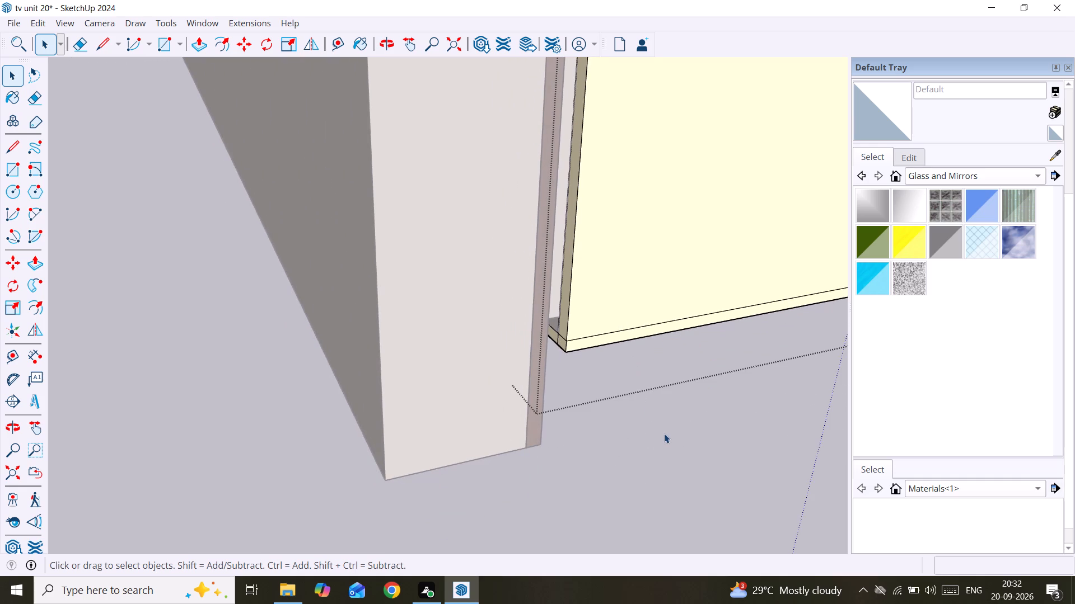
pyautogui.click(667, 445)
# Examine the drawer cabinet's end corner, checking how the side, top and bottom panels meet the first drawer front.
pyautogui.scroll(-3, 665, 417)
pyautogui.moveTo(657, 404); pyautogui.dragTo(621, 471, button='middle')
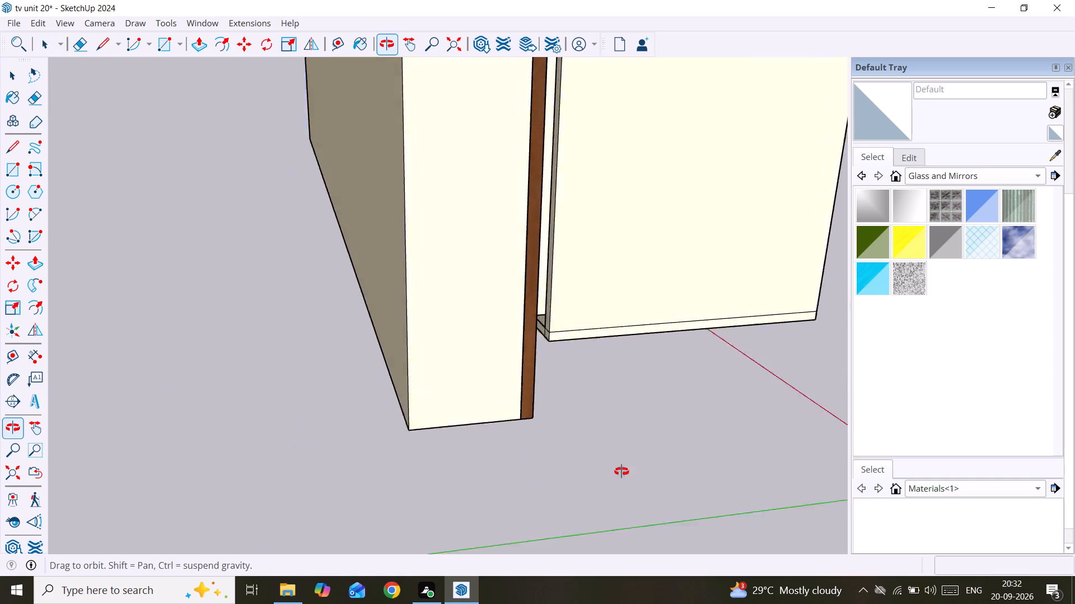
pyautogui.moveTo(621, 471); pyautogui.dragTo(267, 501, button='middle')
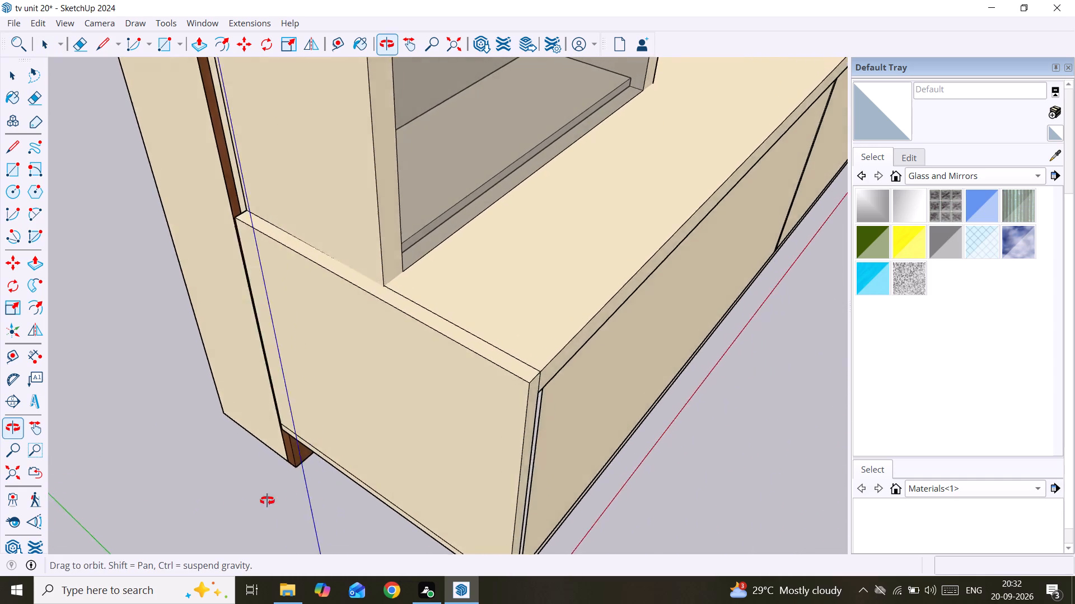
pyautogui.moveTo(267, 501); pyautogui.dragTo(260, 435, button='middle')
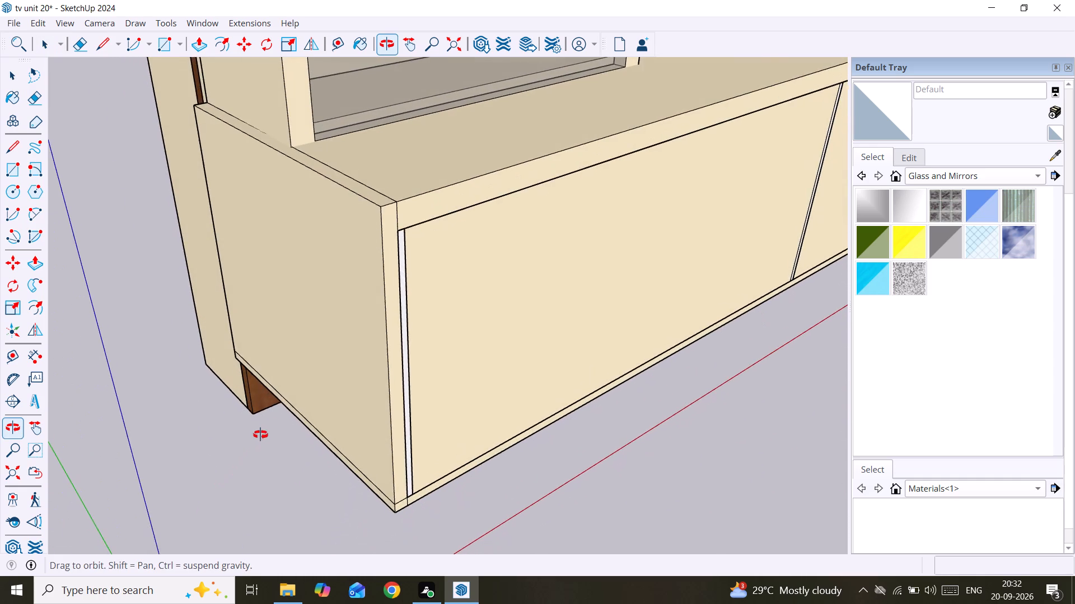
pyautogui.moveTo(260, 435); pyautogui.dragTo(261, 434, button='middle')
pyautogui.scroll(1, 261, 434)
pyautogui.scroll(-3, 261, 434)
pyautogui.moveTo(384, 434); pyautogui.dragTo(237, 422, button='middle')
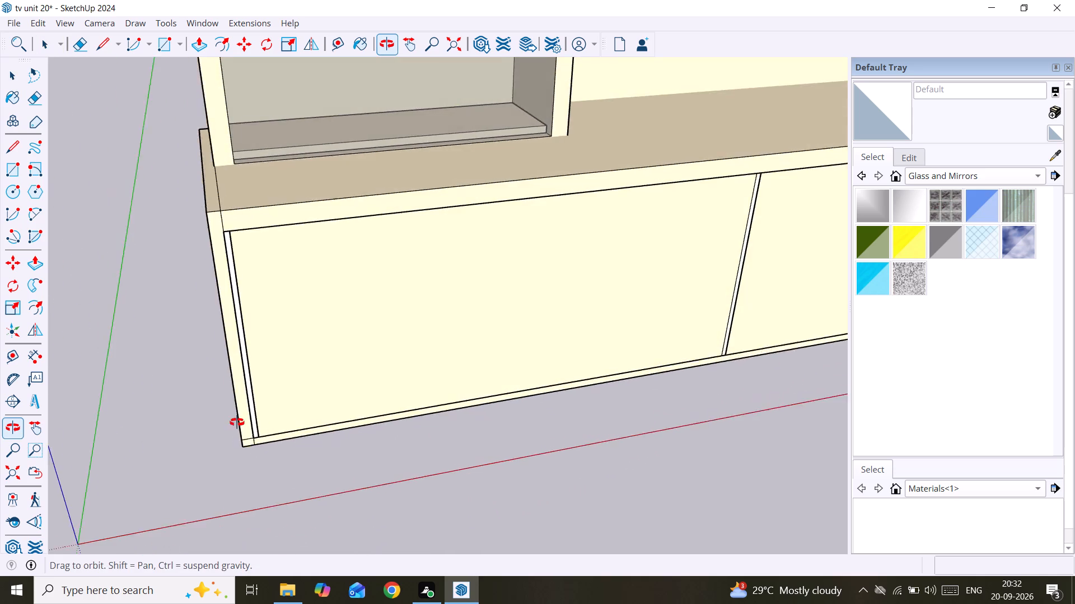
pyautogui.moveTo(237, 422); pyautogui.dragTo(209, 421, button='middle')
pyautogui.scroll(-1, 214, 418)
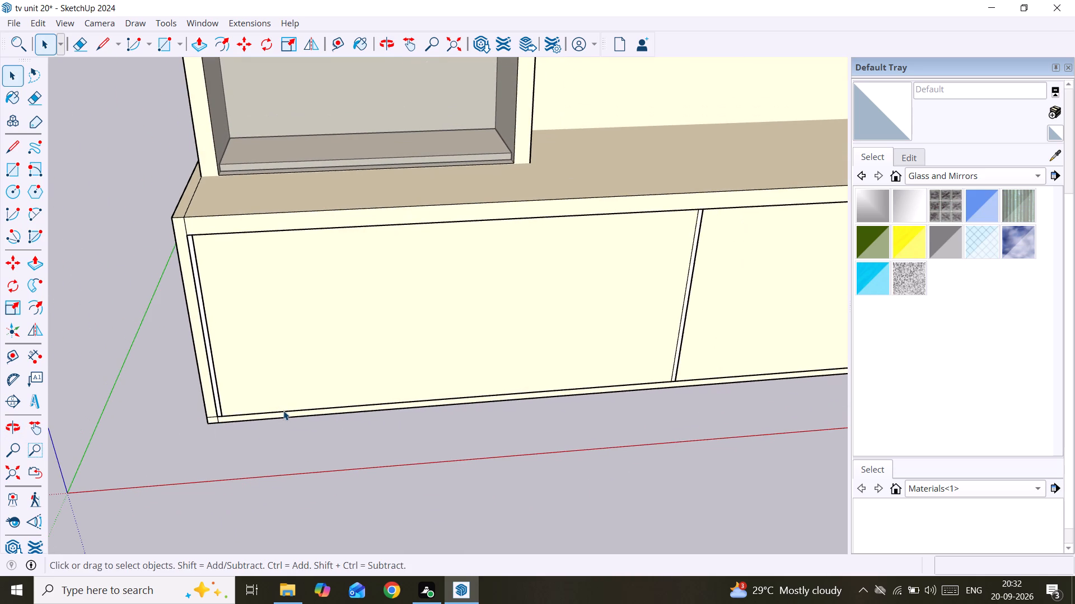
pyautogui.scroll(1, 295, 426)
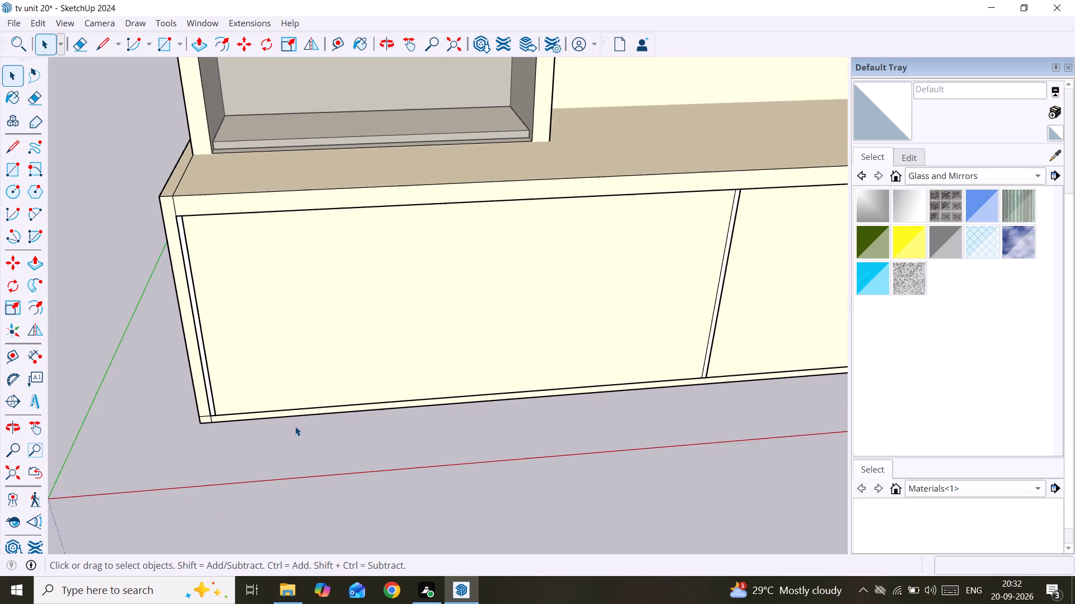
pyautogui.scroll(1, 295, 426)
pyautogui.scroll(-6, 295, 426)
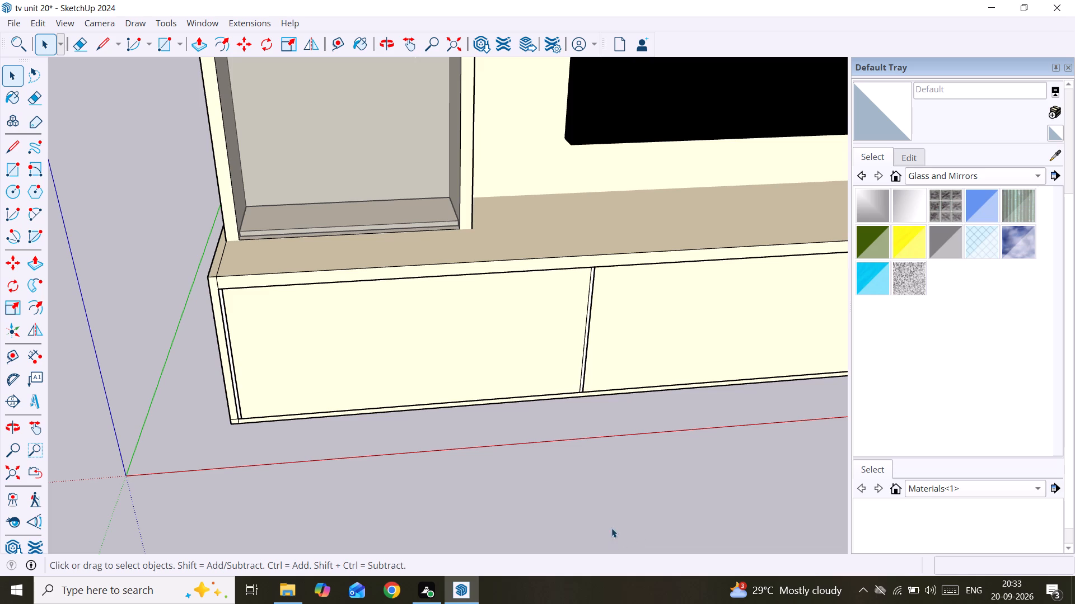
# Examine the whole TV unit from the front and at an angle, and the drawer cabinet's lower front corner up close.
pyautogui.scroll(-5, 444, 449)
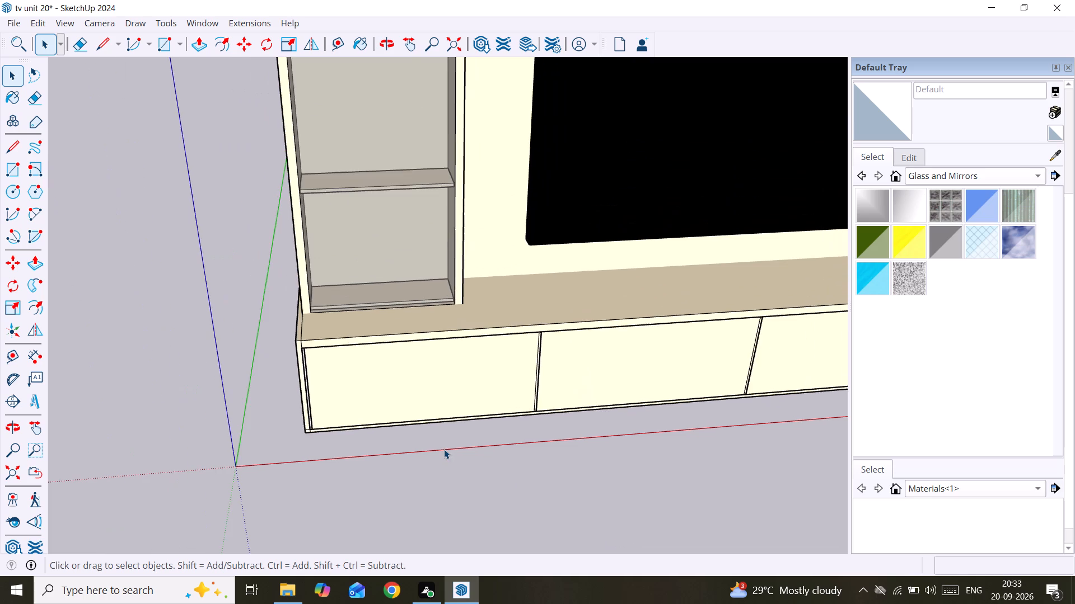
pyautogui.scroll(-10, 444, 449)
pyautogui.moveTo(439, 447); pyautogui.dragTo(437, 447, button='middle')
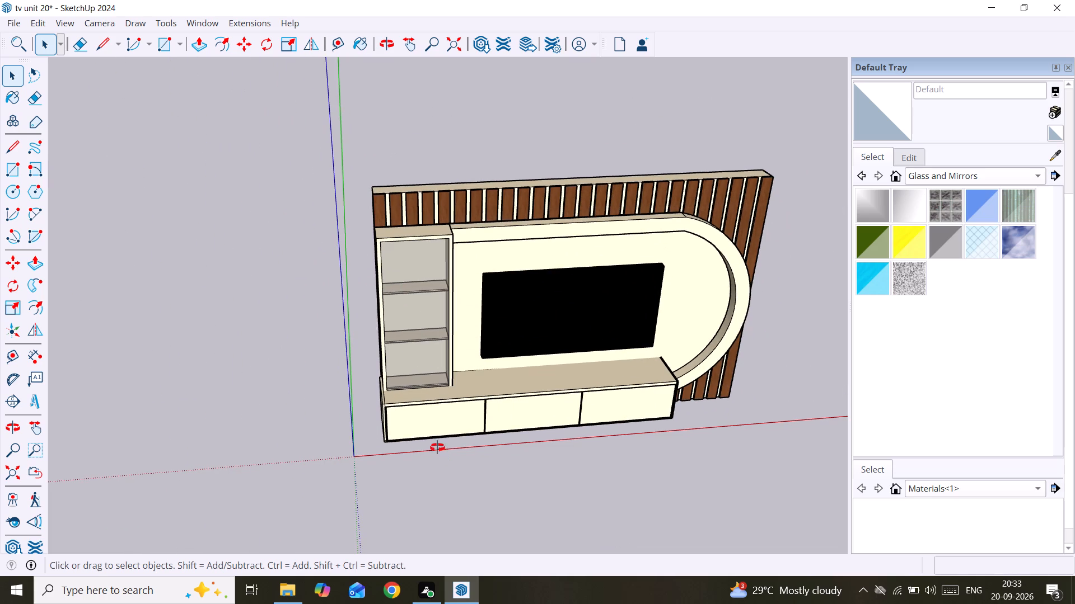
pyautogui.moveTo(437, 447); pyautogui.dragTo(431, 278, button='middle')
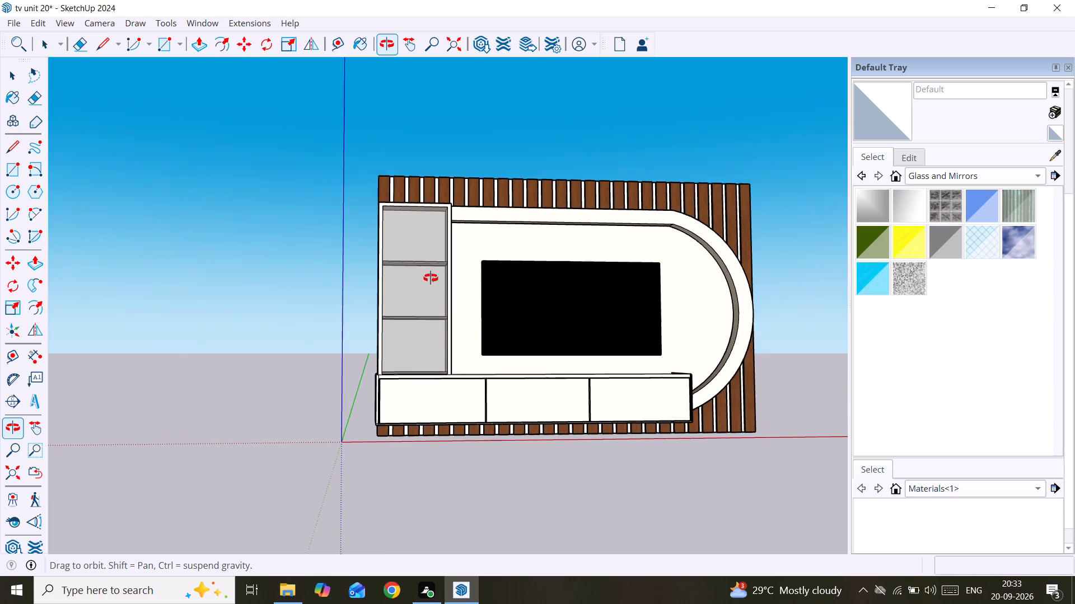
pyautogui.moveTo(431, 278); pyautogui.dragTo(233, 356, button='middle')
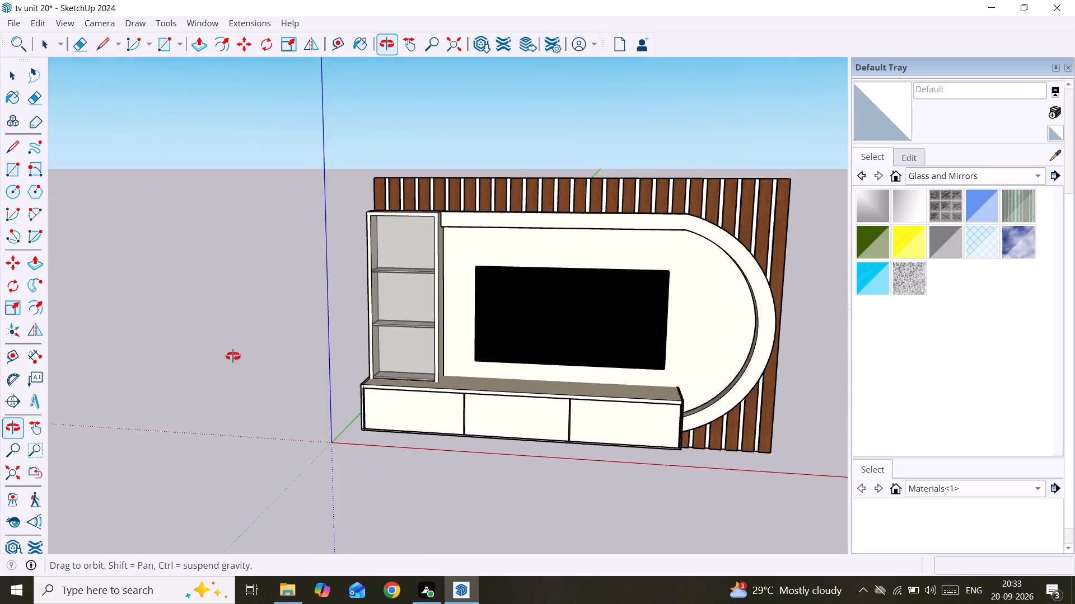
pyautogui.moveTo(233, 356); pyautogui.dragTo(619, 300, button='middle')
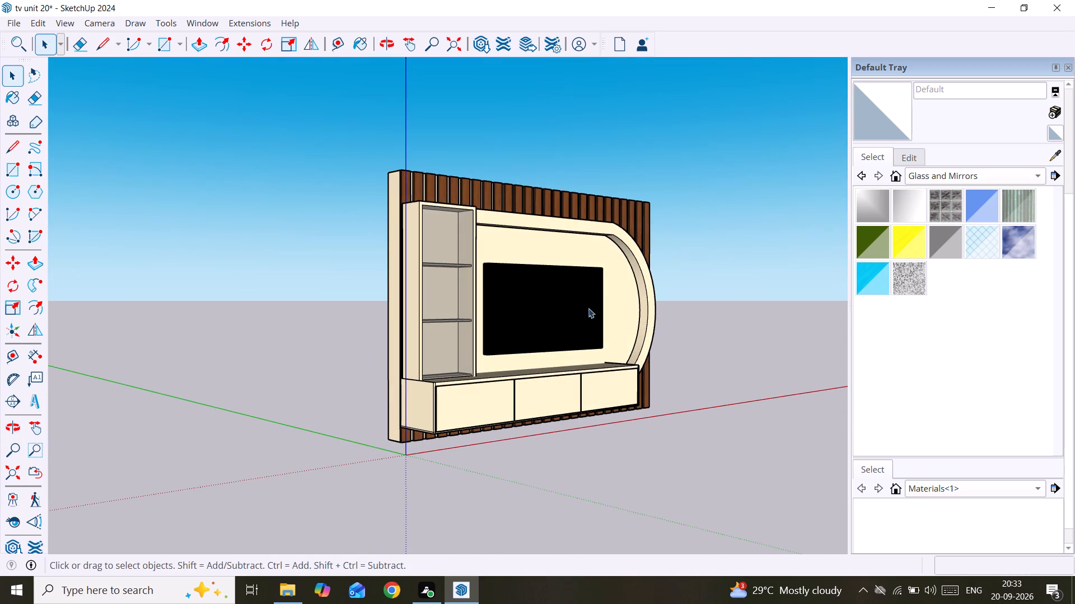
pyautogui.scroll(1, 423, 560)
pyautogui.moveTo(476, 555); pyautogui.dragTo(482, 325, button='middle')
pyautogui.scroll(1, 485, 400)
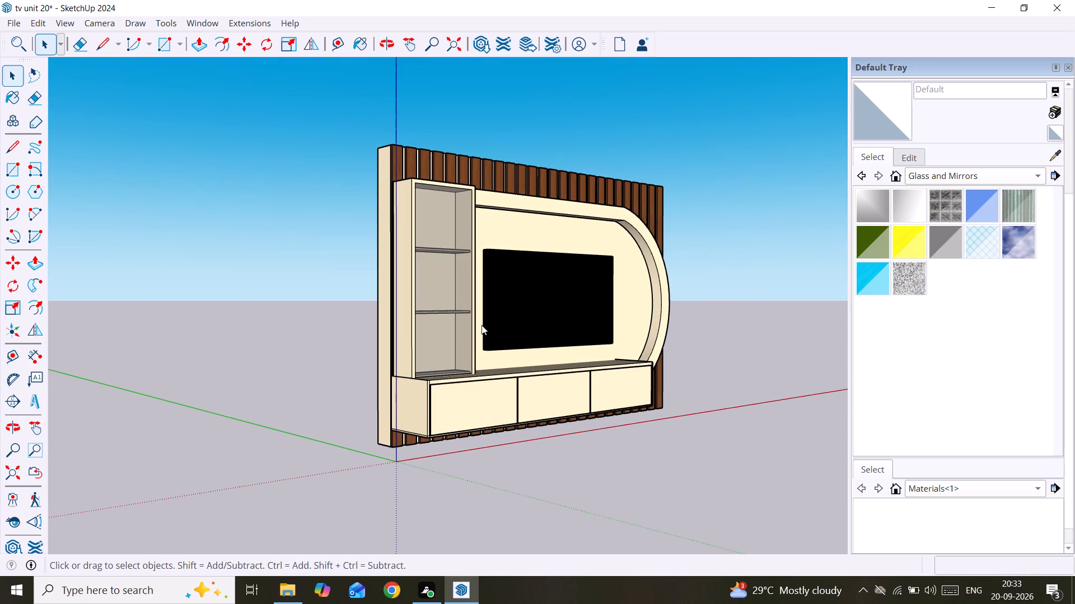
pyautogui.moveTo(482, 325); pyautogui.dragTo(482, 325, button='middle')
pyautogui.scroll(2, 436, 483)
pyautogui.scroll(5, 431, 433)
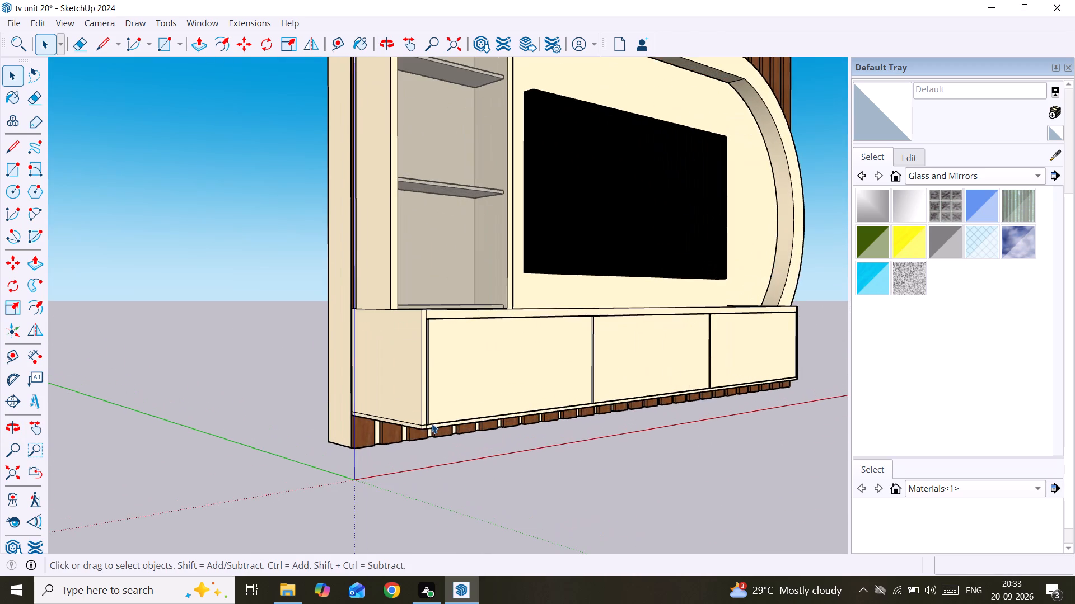
pyautogui.scroll(4, 432, 423)
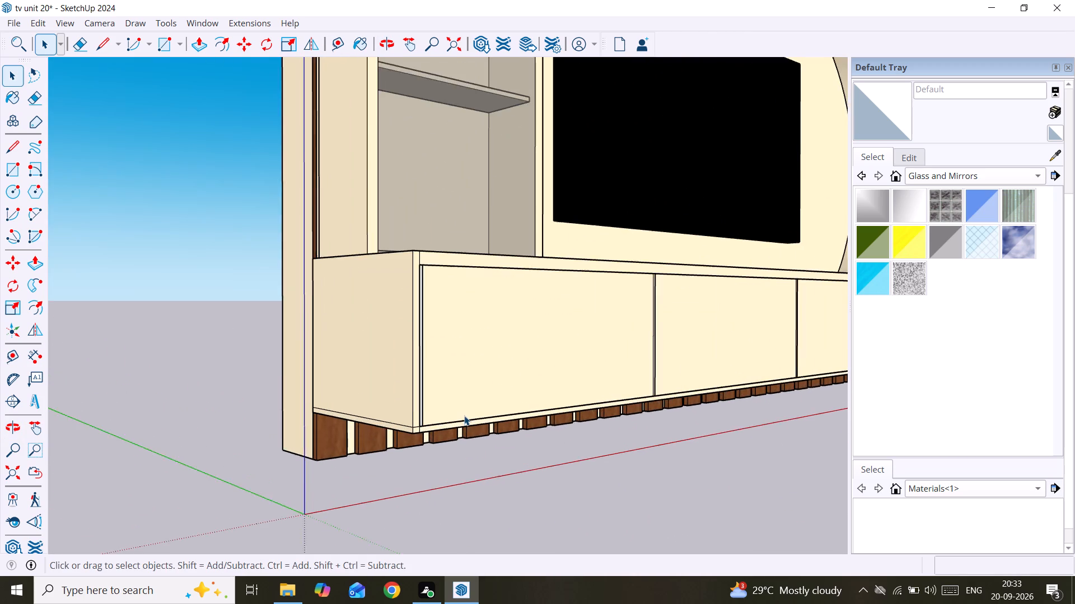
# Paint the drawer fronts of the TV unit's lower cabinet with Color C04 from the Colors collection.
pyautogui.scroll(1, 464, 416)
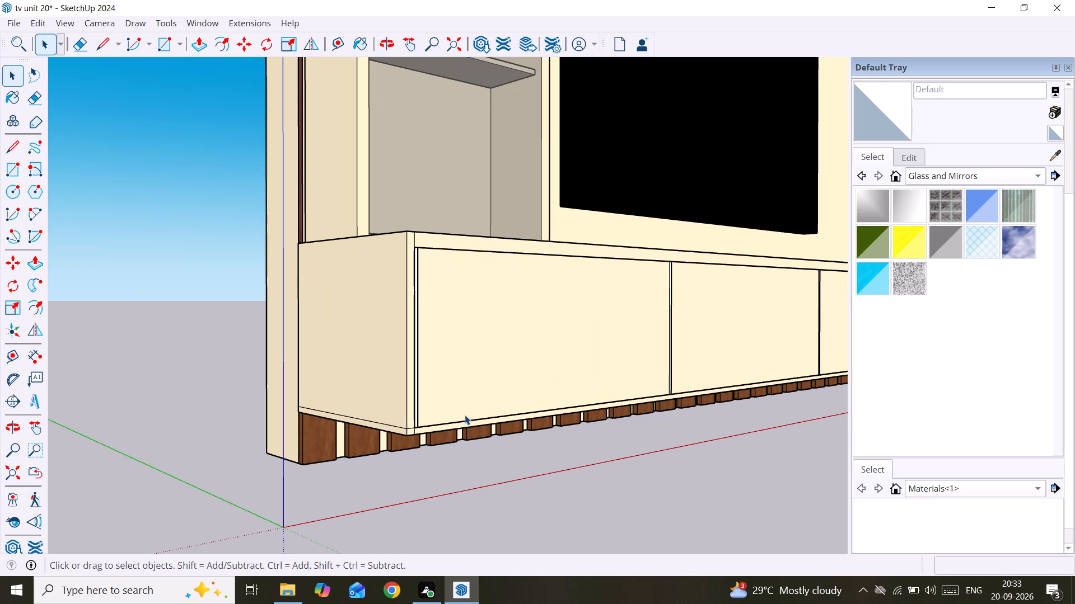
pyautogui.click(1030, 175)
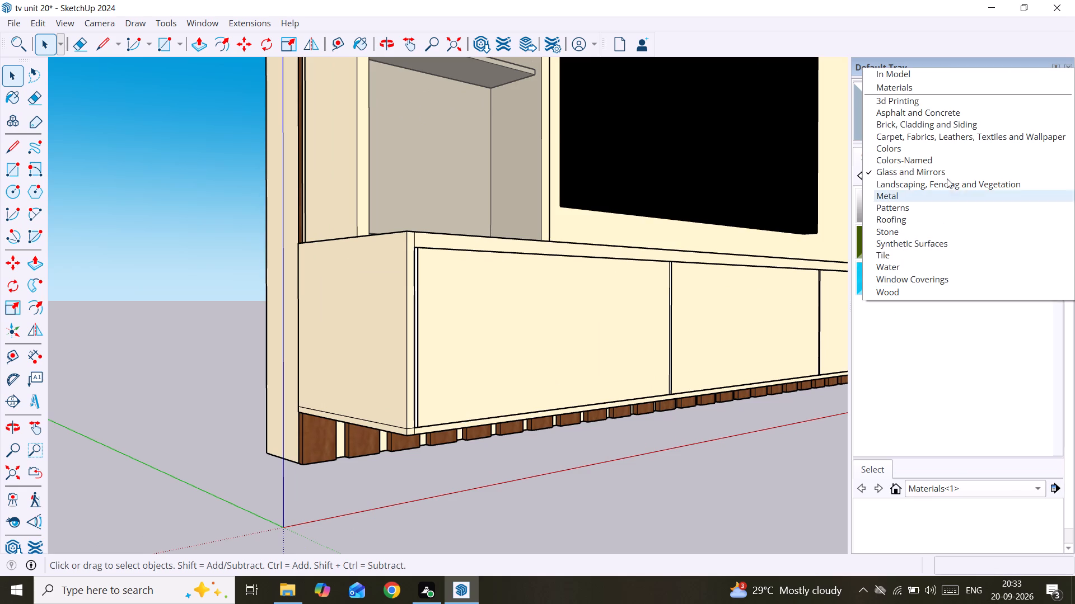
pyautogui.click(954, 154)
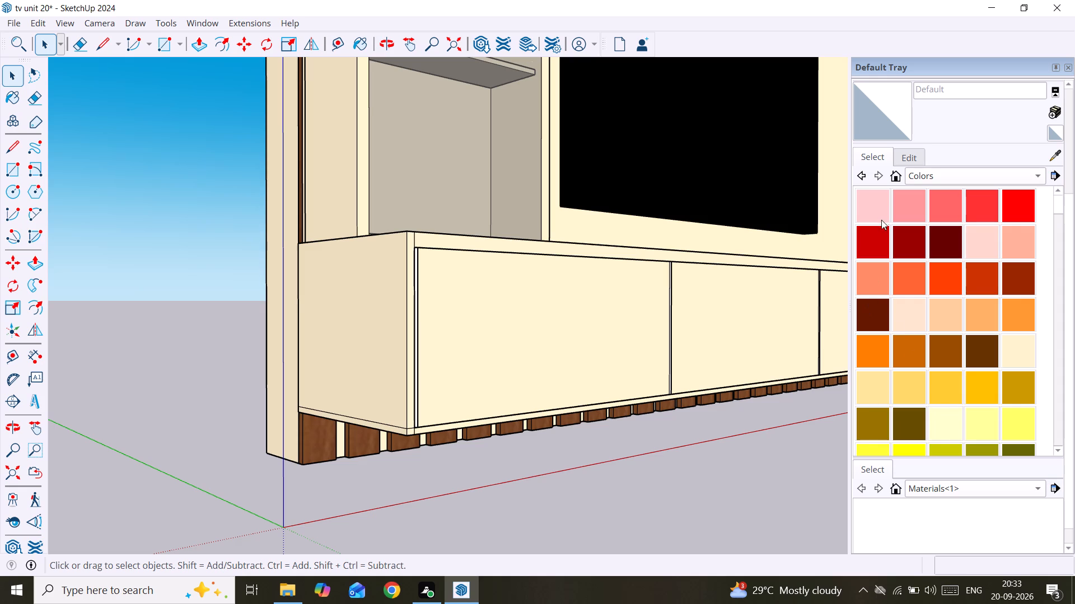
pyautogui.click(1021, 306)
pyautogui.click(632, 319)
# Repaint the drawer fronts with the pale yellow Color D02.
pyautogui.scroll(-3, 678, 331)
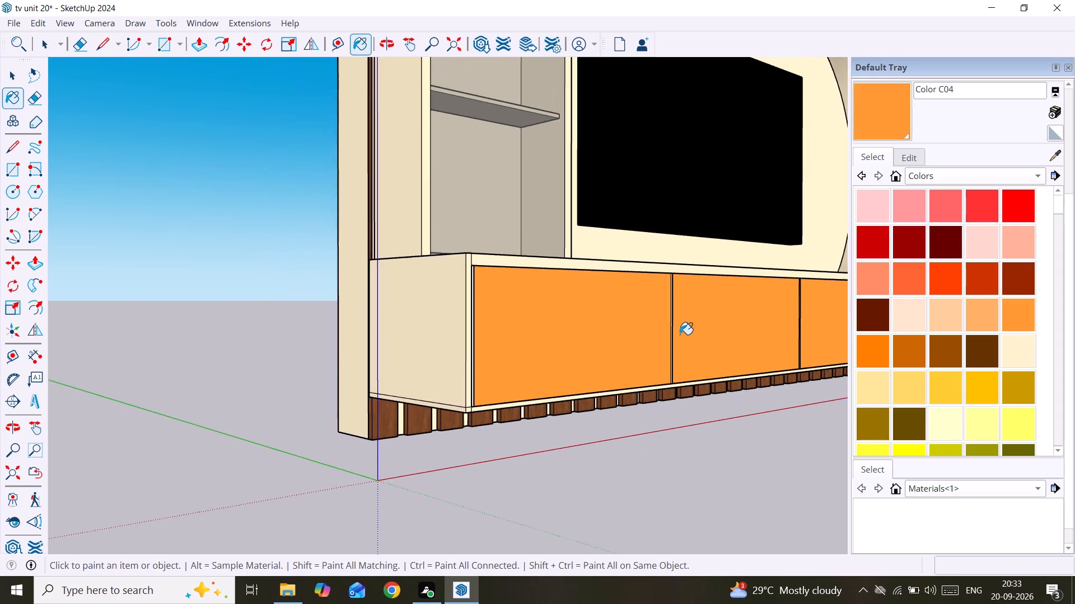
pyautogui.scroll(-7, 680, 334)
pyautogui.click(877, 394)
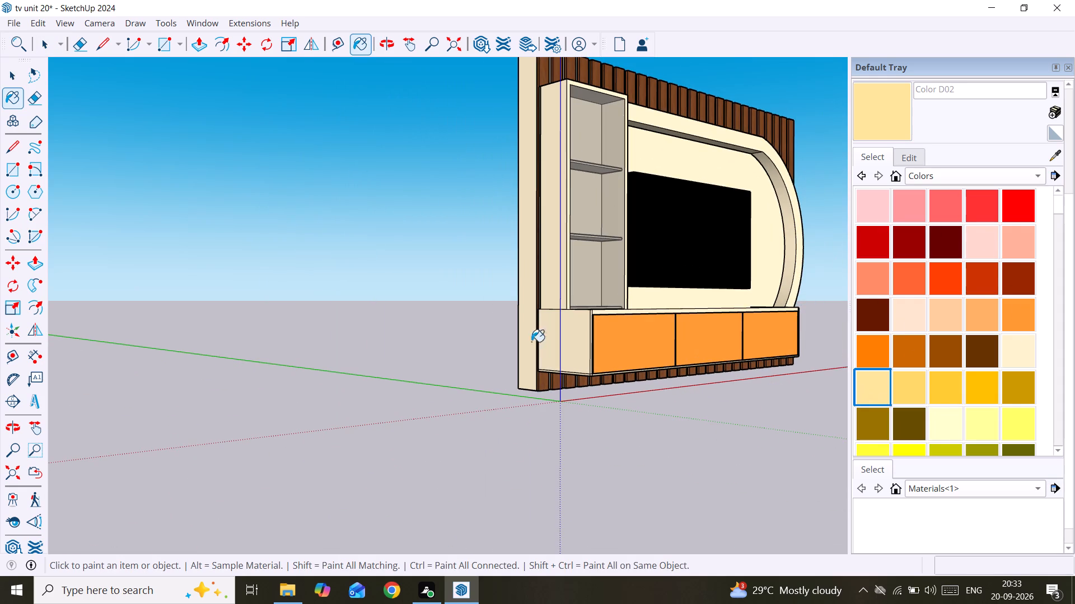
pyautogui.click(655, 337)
# Sample Color D01 from the back panel above the TV and paint the drawer fronts with it.
pyautogui.moveTo(662, 340); pyautogui.dragTo(521, 367, button='middle')
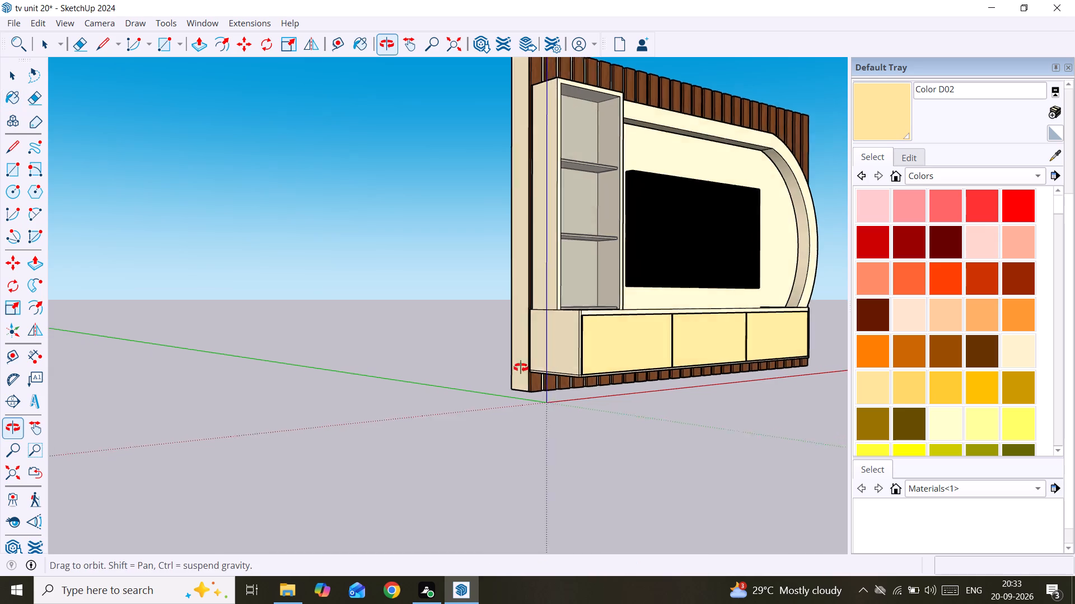
pyautogui.moveTo(521, 367); pyautogui.dragTo(468, 422, button='middle')
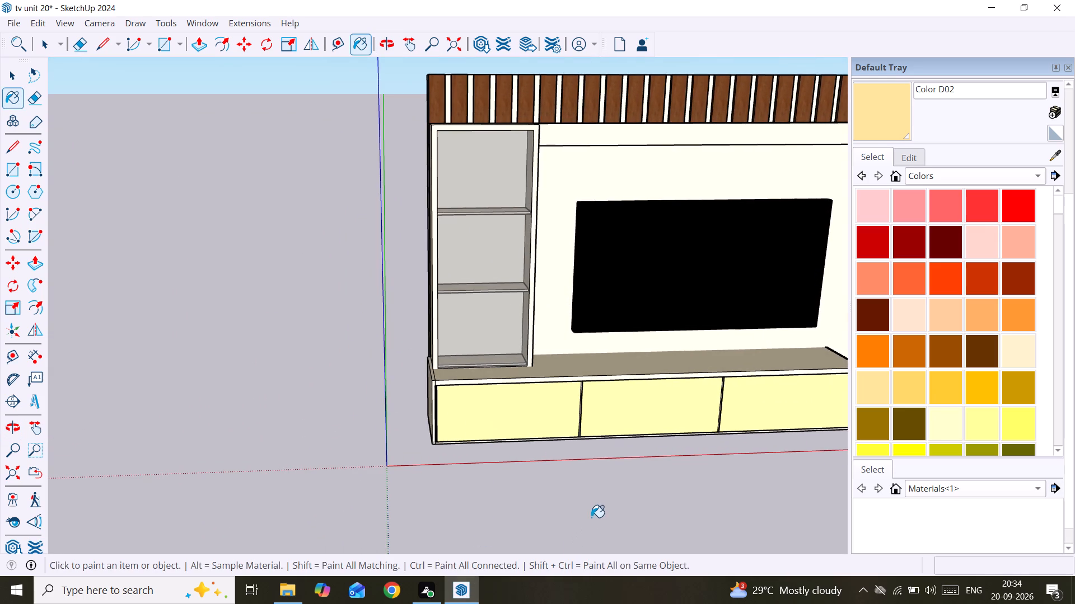
pyautogui.moveTo(593, 509); pyautogui.dragTo(468, 445, button='middle')
pyautogui.scroll(1, 595, 507)
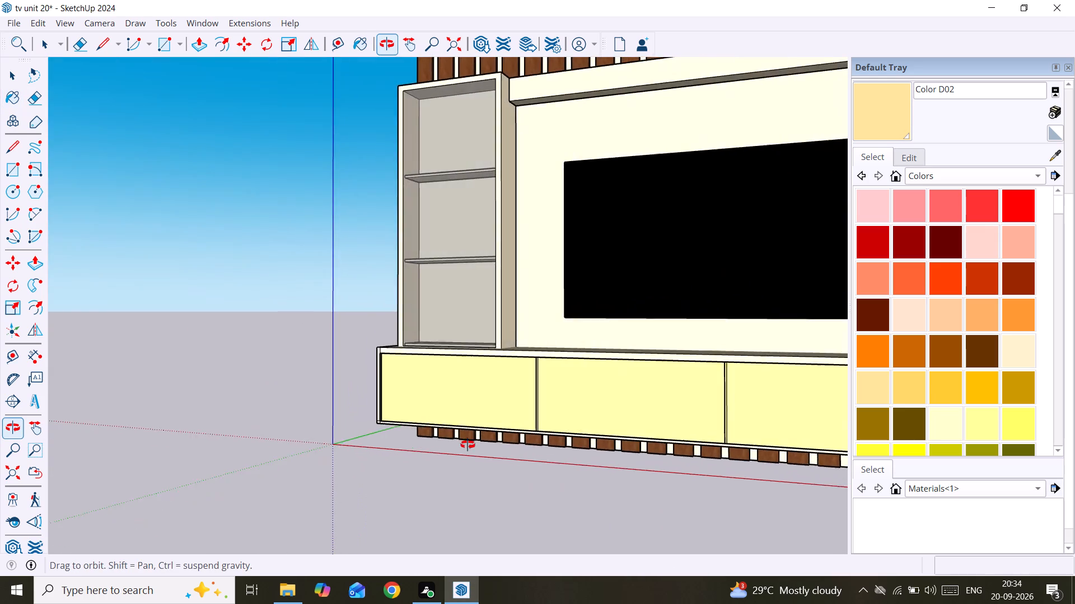
pyautogui.moveTo(468, 445); pyautogui.dragTo(583, 470, button='middle')
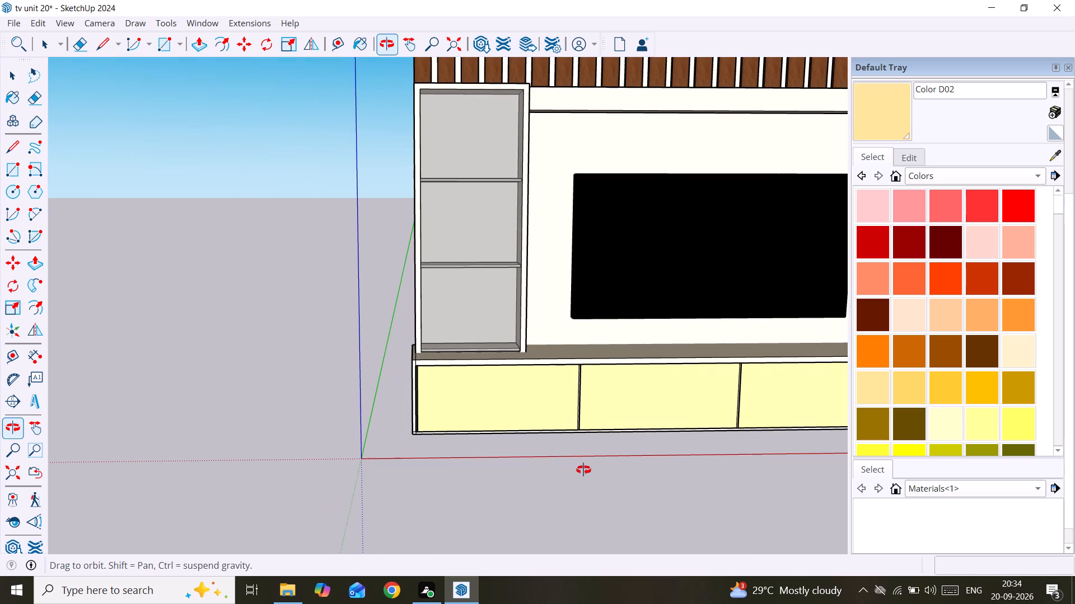
pyautogui.moveTo(583, 470); pyautogui.dragTo(607, 470, button='middle')
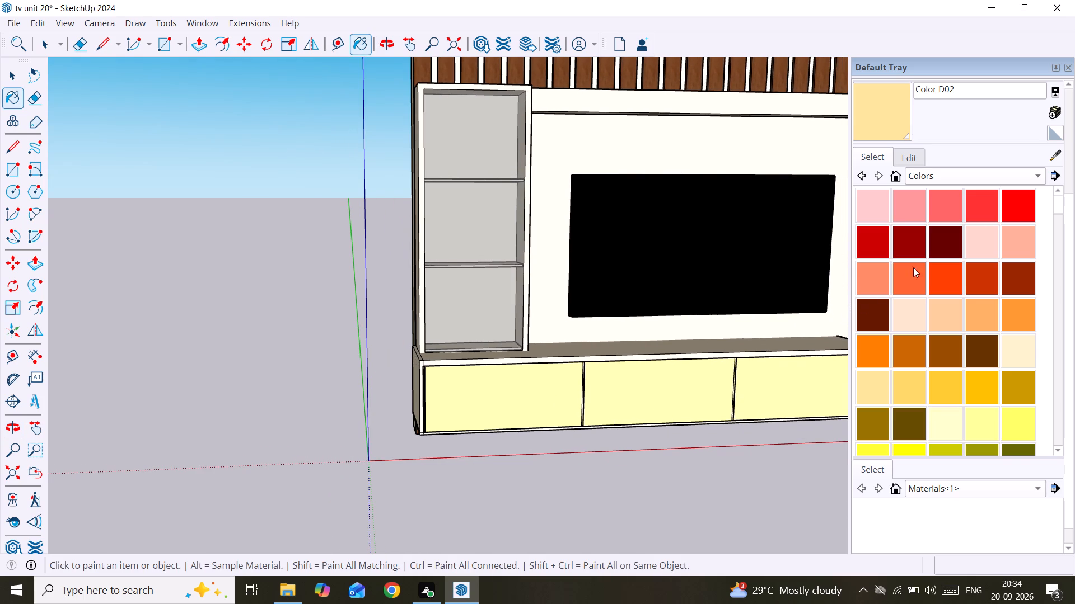
pyautogui.click(1054, 160)
pyautogui.click(764, 138)
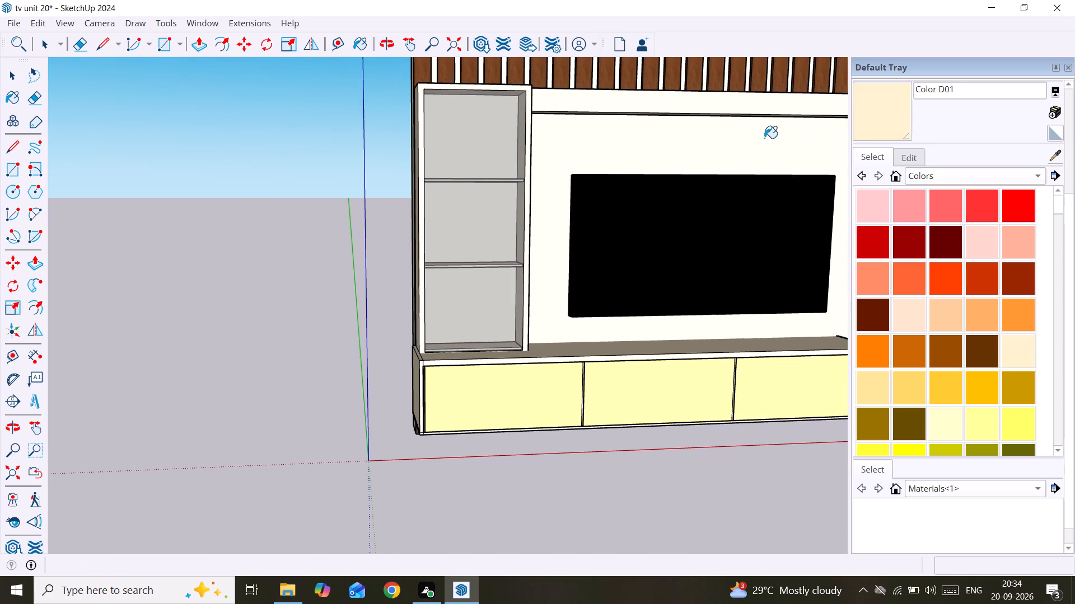
pyautogui.click(856, 114)
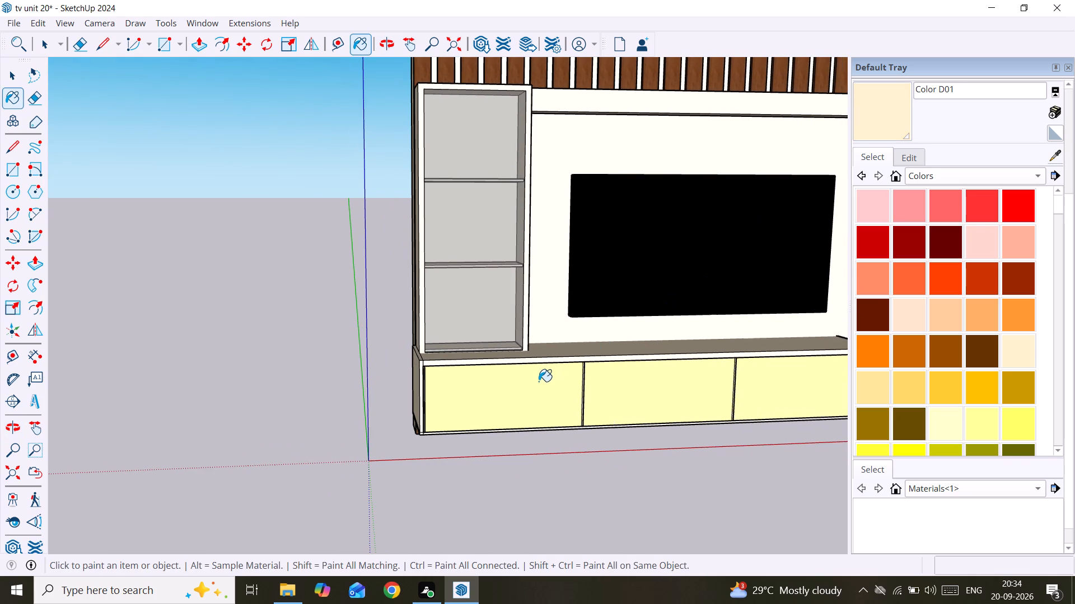
pyautogui.click(539, 381)
# Paint the panels wrapping the drawer cabinet with the dark brown Color C08.
pyautogui.scroll(1, 559, 381)
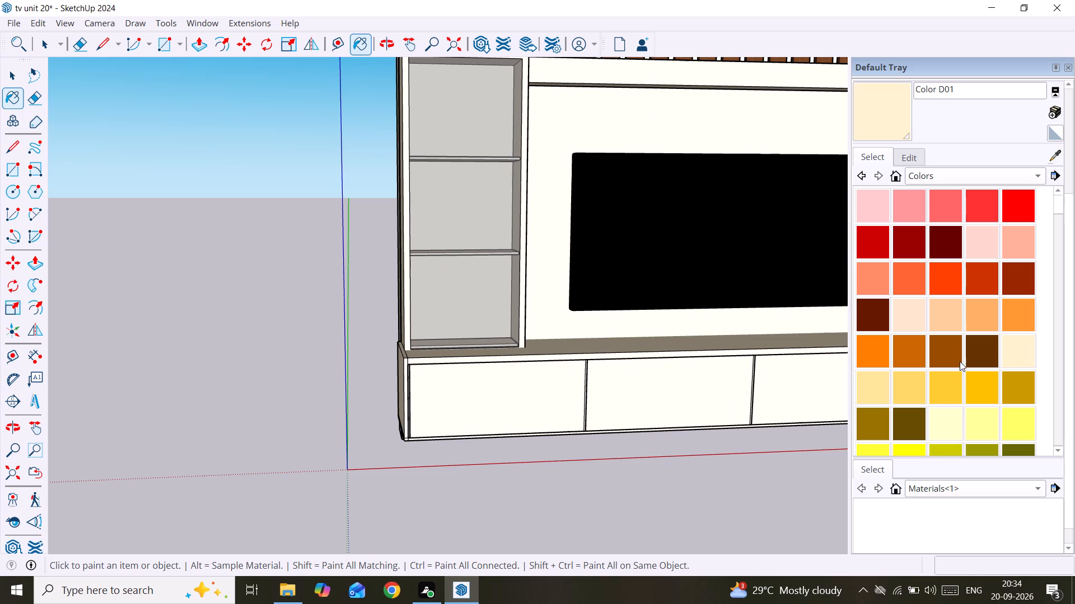
pyautogui.click(981, 355)
pyautogui.click(676, 341)
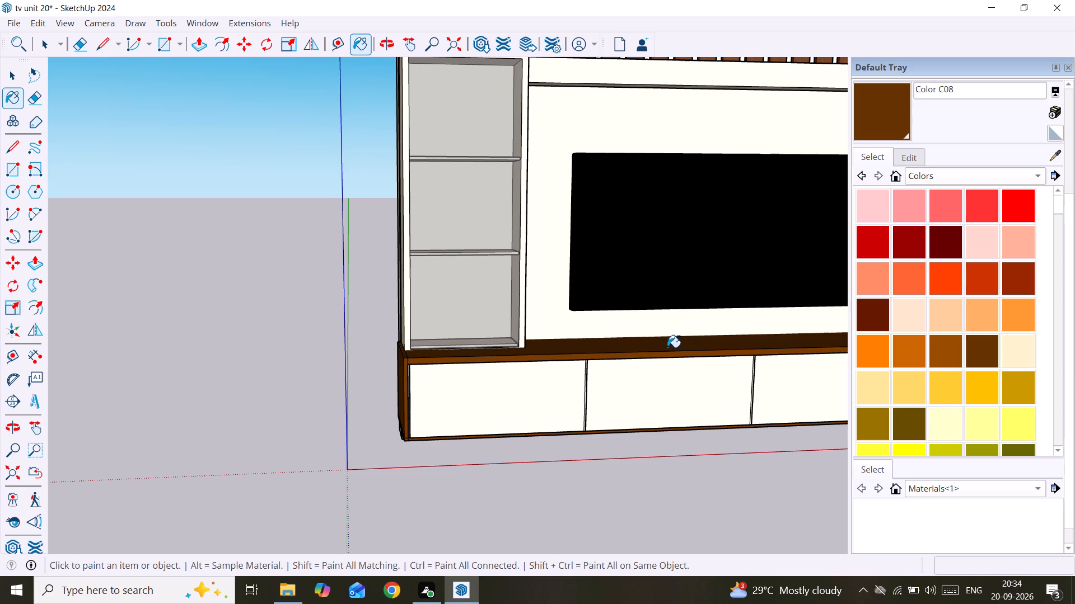
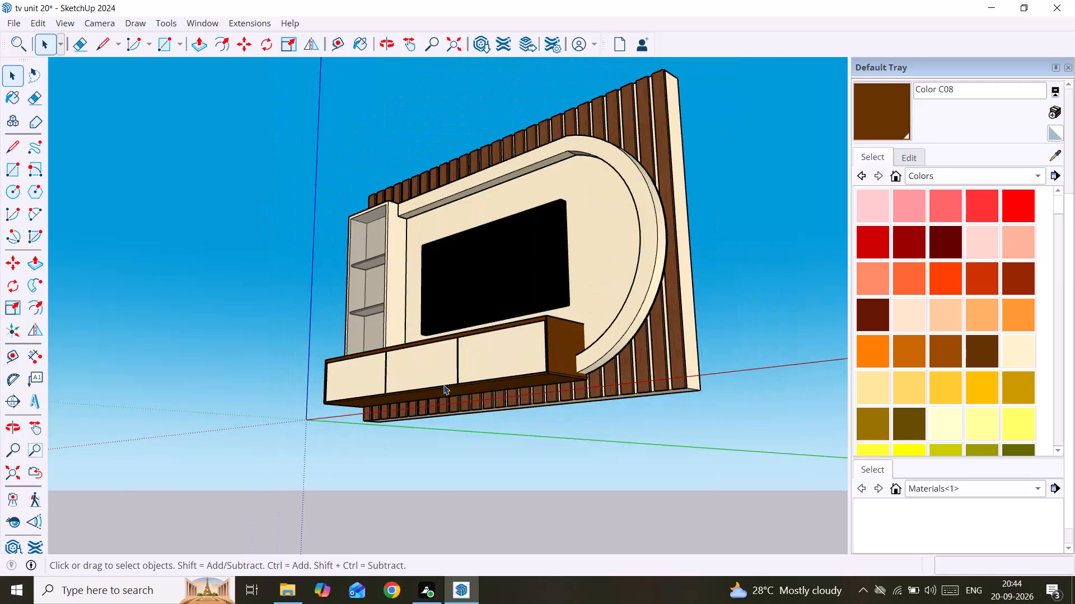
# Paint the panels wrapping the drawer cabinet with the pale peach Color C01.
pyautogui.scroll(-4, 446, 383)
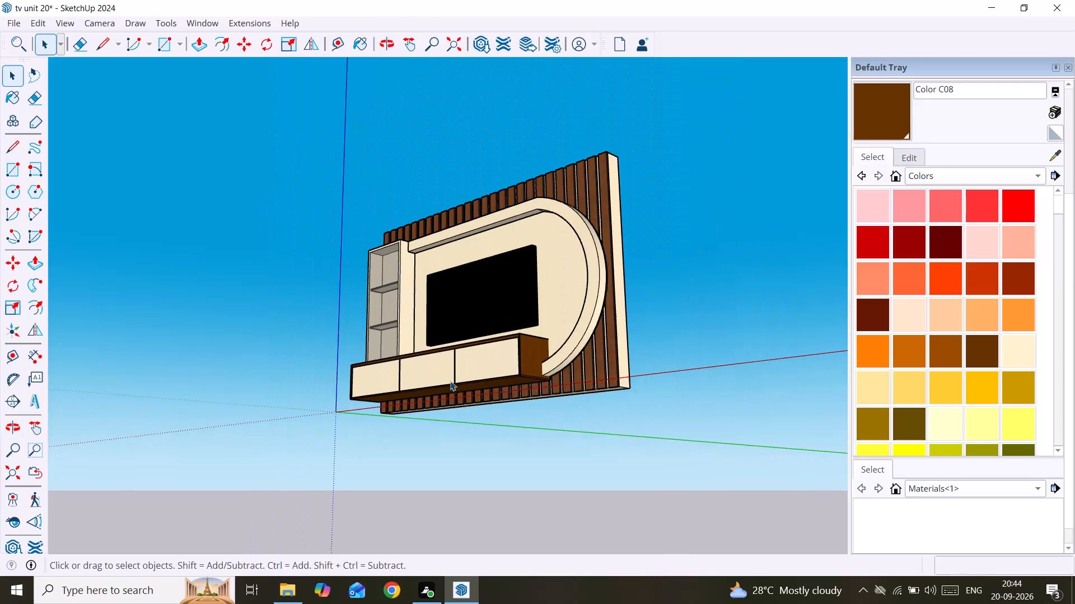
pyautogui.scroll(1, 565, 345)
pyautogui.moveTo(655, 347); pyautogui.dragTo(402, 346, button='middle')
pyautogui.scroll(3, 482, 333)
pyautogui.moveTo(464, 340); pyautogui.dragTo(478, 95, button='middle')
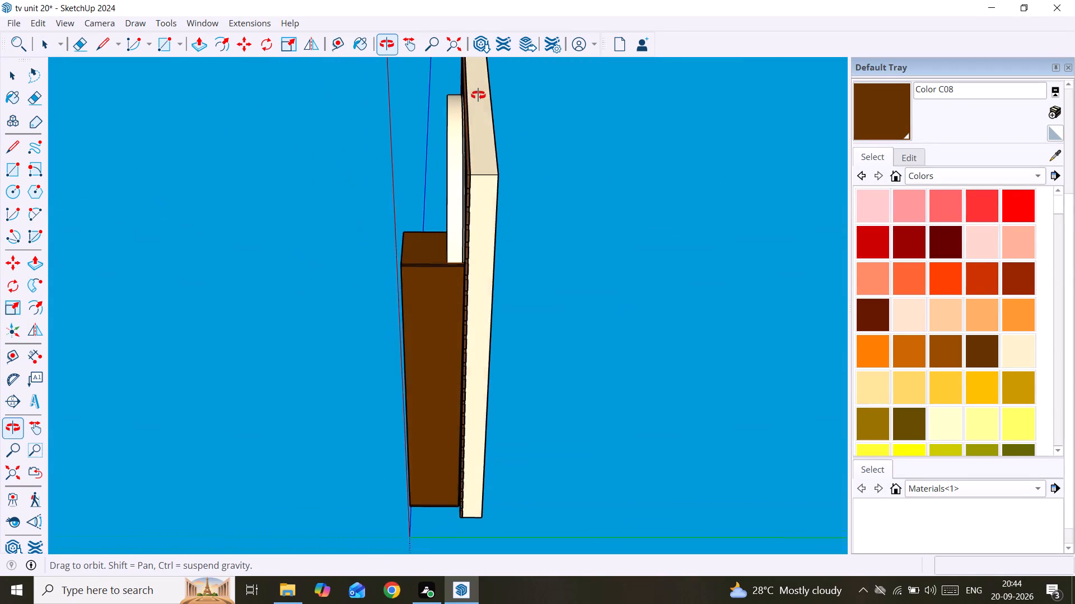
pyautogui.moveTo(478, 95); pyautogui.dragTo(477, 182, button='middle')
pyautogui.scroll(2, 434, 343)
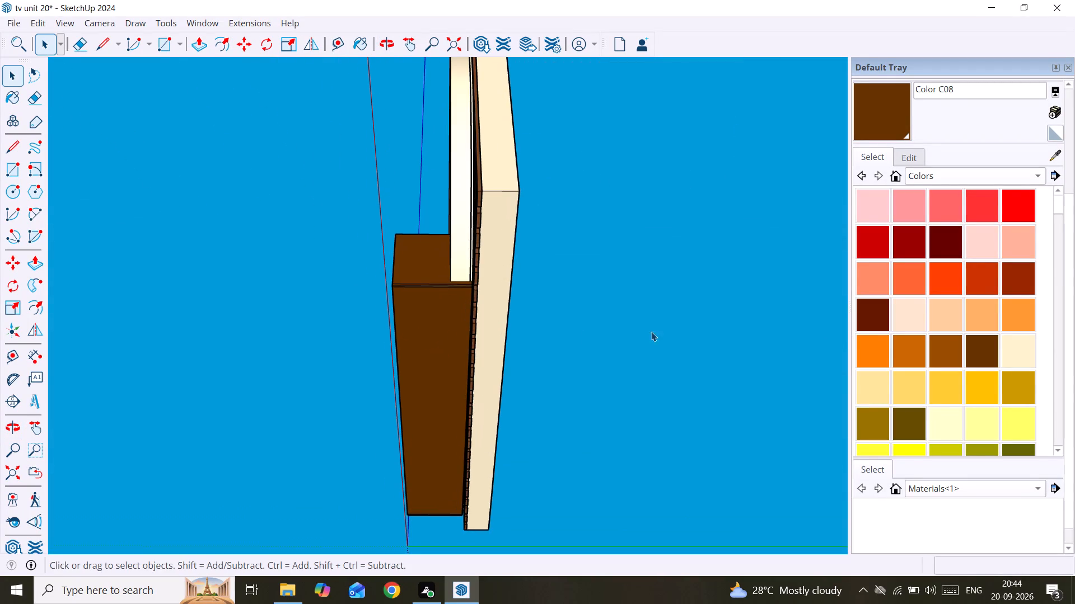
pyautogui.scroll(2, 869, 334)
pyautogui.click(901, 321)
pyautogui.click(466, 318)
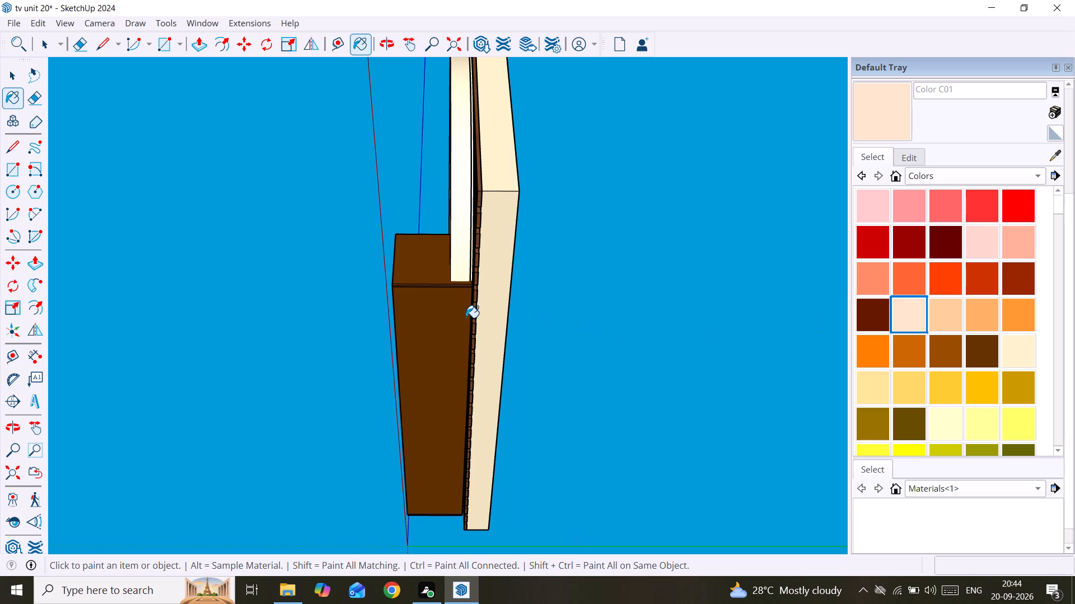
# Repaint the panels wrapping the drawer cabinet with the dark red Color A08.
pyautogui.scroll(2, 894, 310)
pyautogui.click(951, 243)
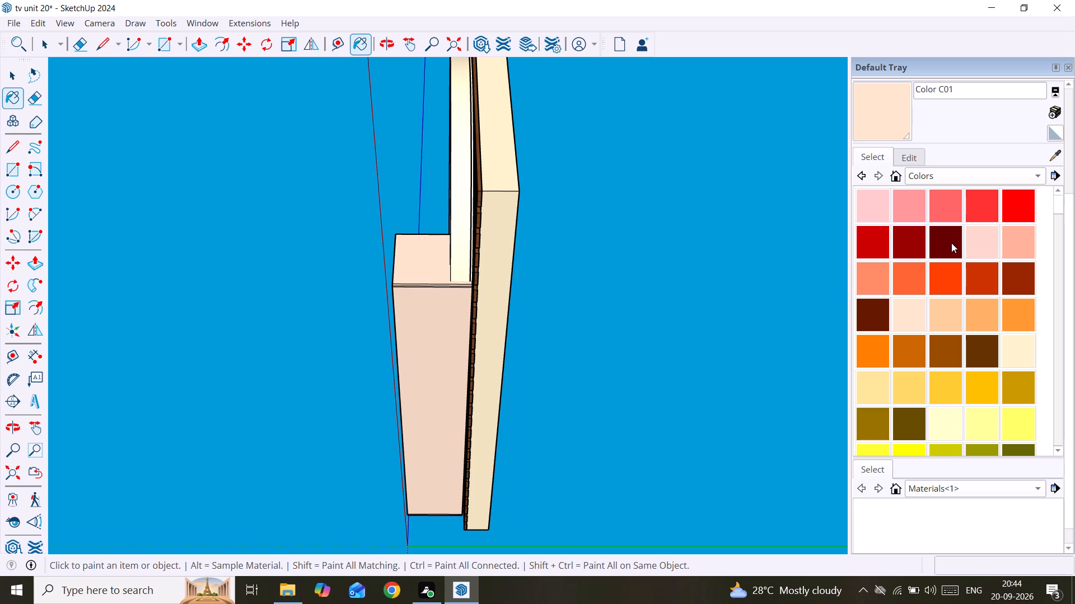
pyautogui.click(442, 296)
# Repaint the panels wrapping the drawer cabinet with the dark brown Color C08.
pyautogui.scroll(3, 515, 291)
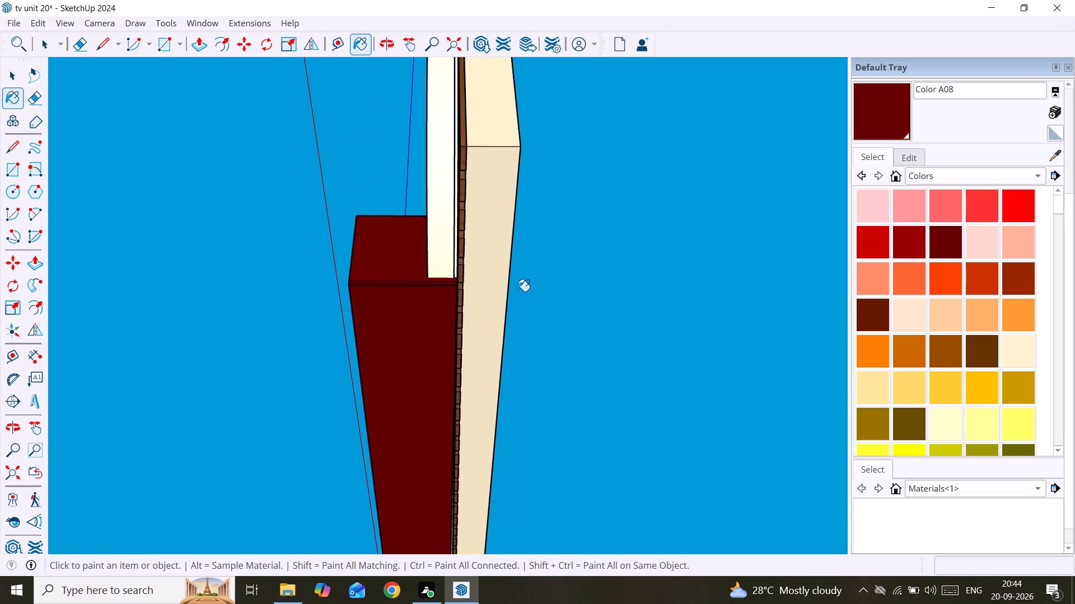
pyautogui.scroll(2, 630, 295)
pyautogui.click(997, 351)
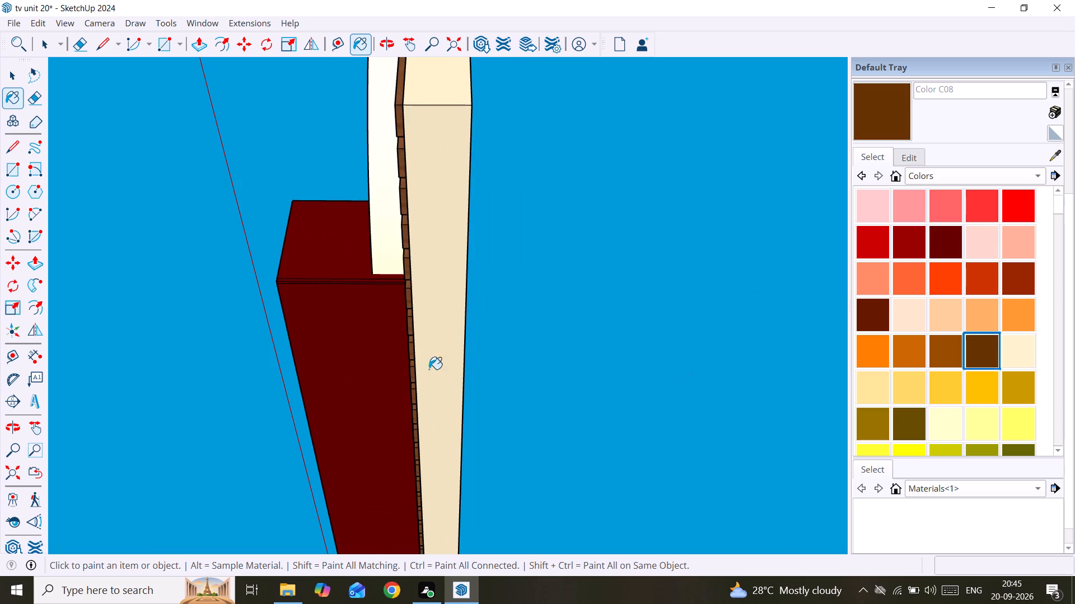
pyautogui.click(406, 350)
# Inspect the drawer cabinet's underside and end panel to check the casing color against the fluted back panel.
pyautogui.moveTo(405, 348); pyautogui.dragTo(760, 376, button='middle')
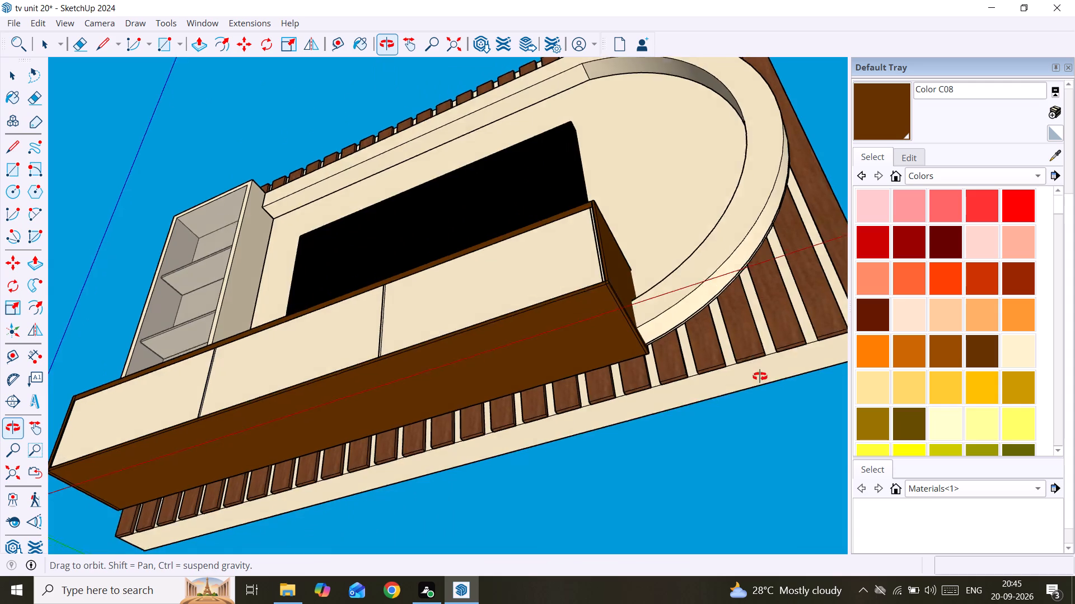
pyautogui.moveTo(760, 376); pyautogui.dragTo(595, 404, button='middle')
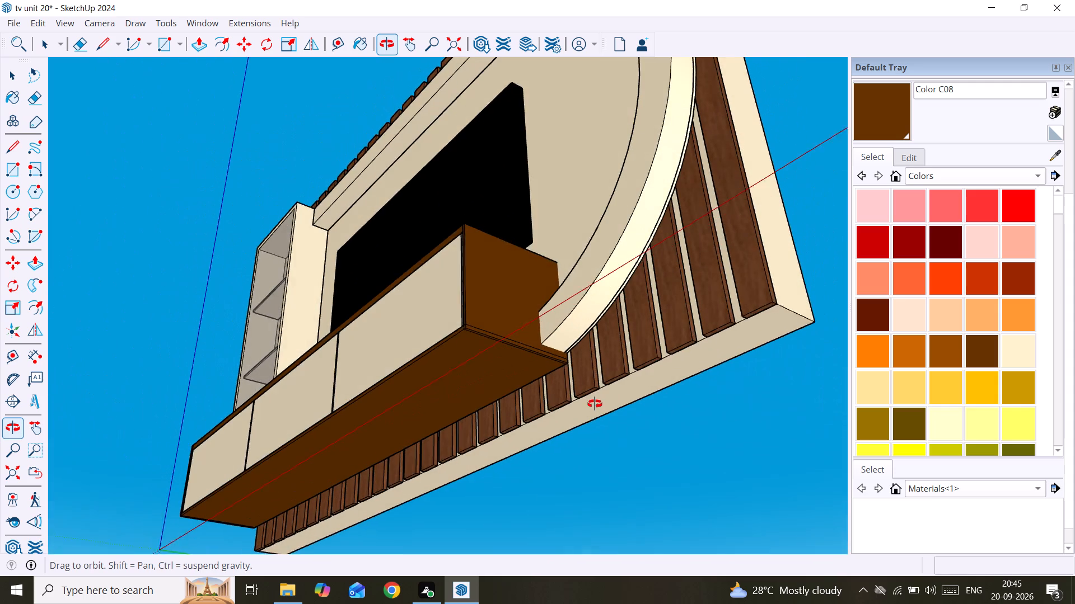
pyautogui.moveTo(595, 404); pyautogui.dragTo(591, 402, button='middle')
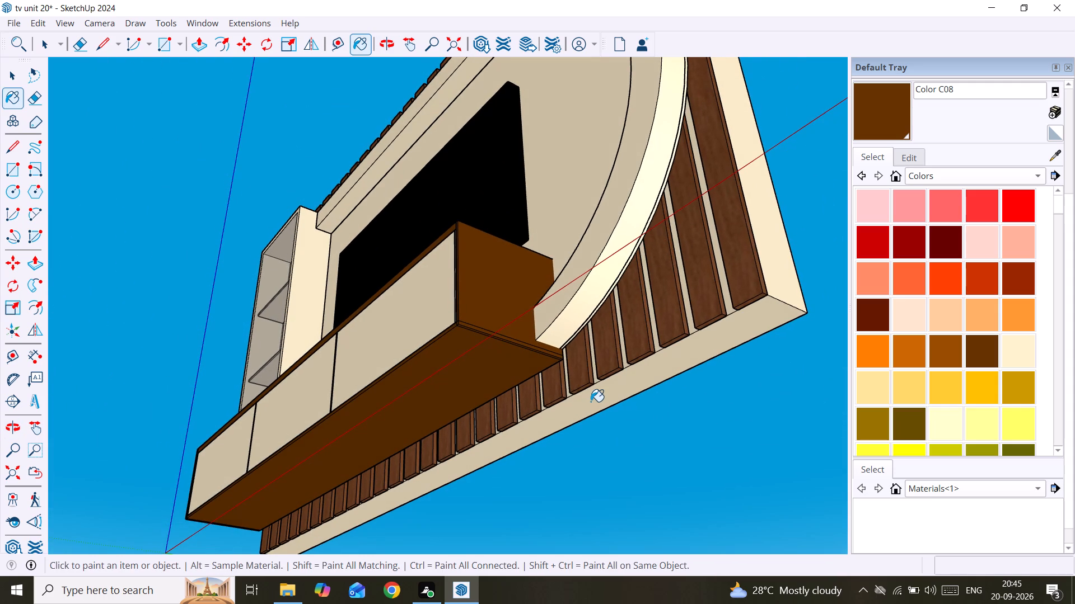
pyautogui.scroll(1, 591, 401)
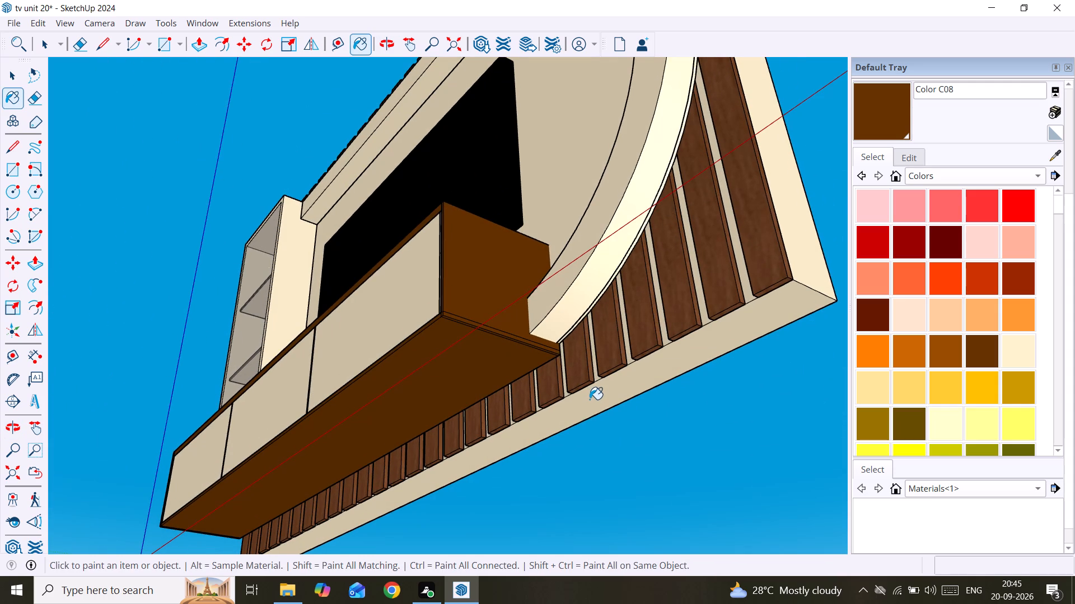
pyautogui.scroll(-3, 590, 399)
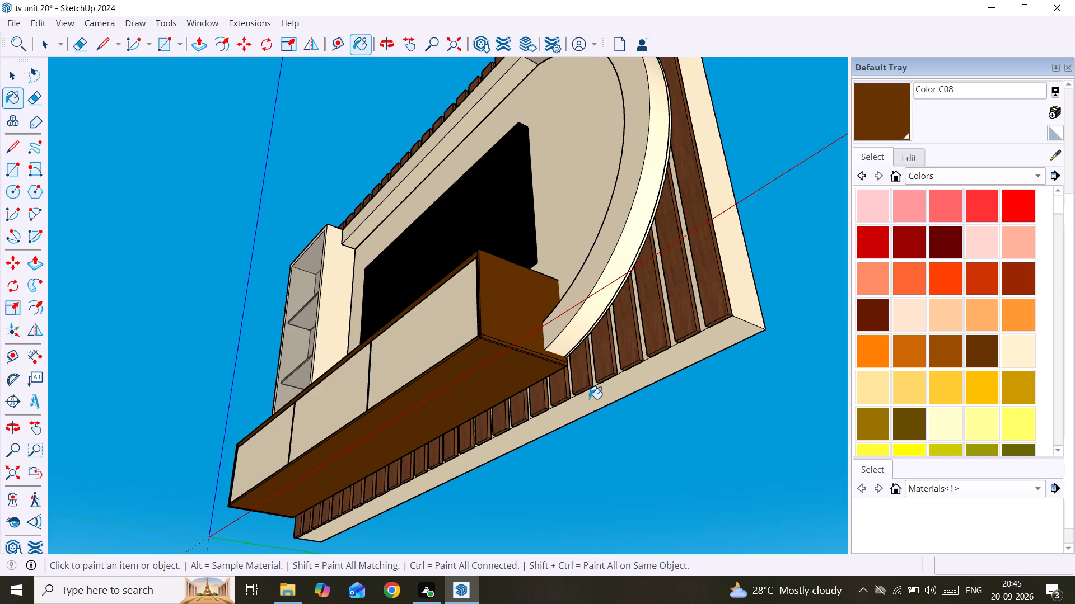
pyautogui.scroll(-1, 589, 399)
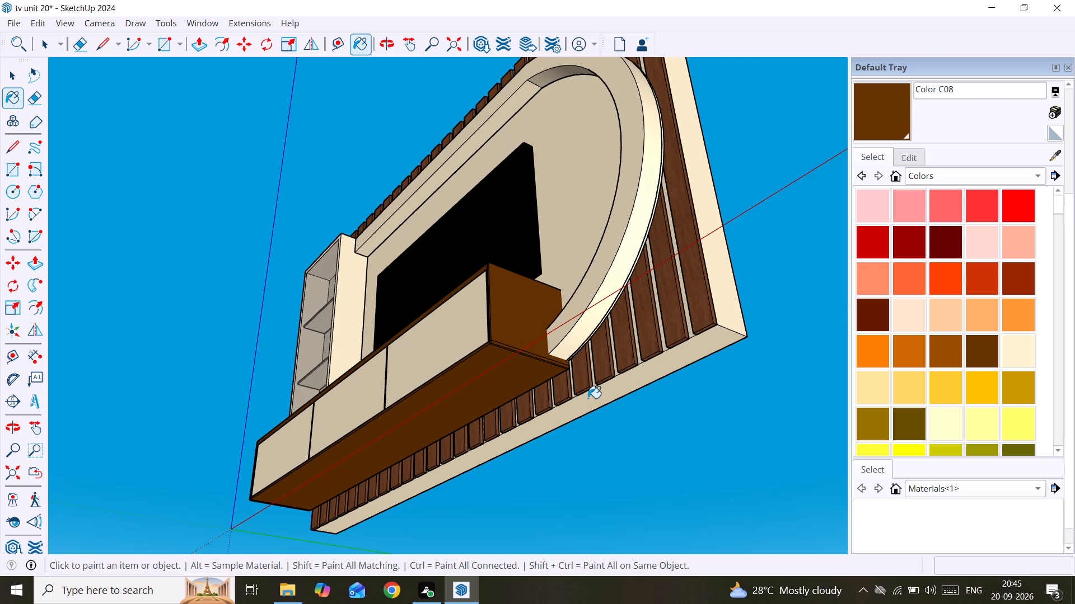
pyautogui.scroll(1, 588, 398)
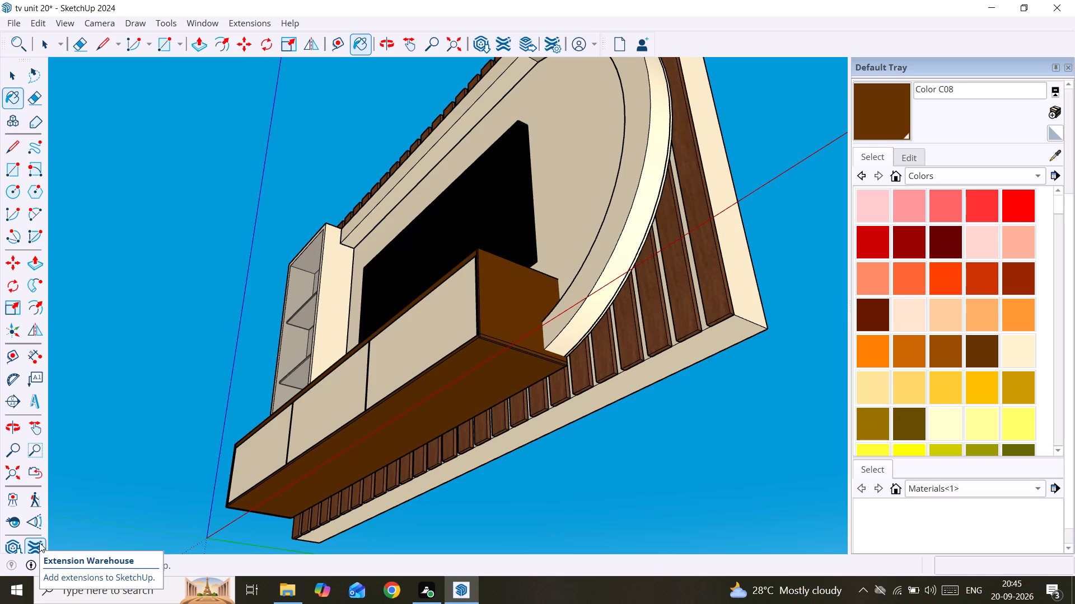
pyautogui.scroll(1, 40, 542)
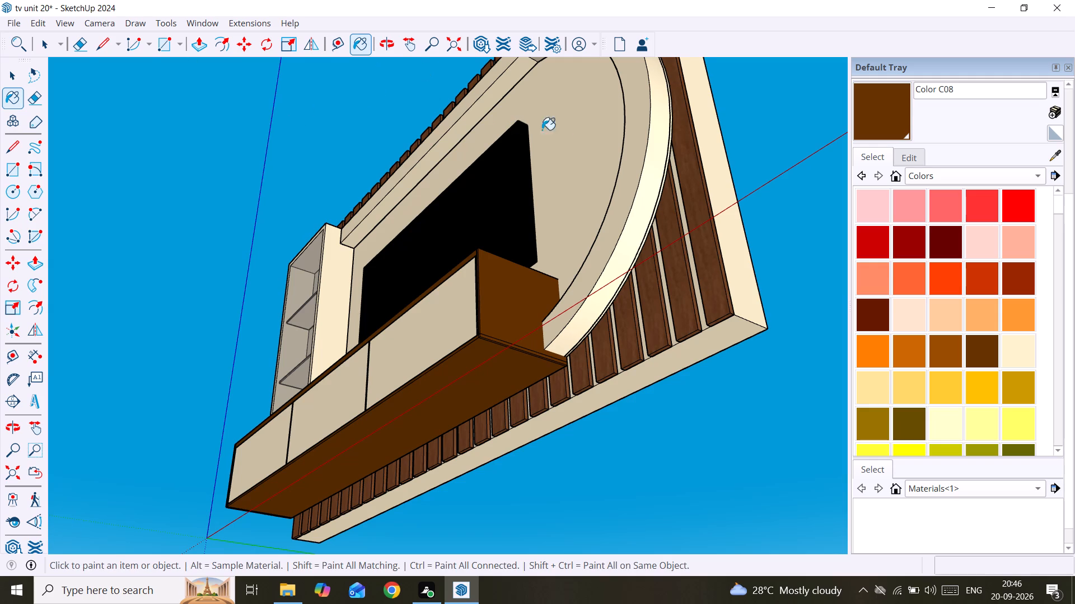
pyautogui.scroll(-2, 573, 130)
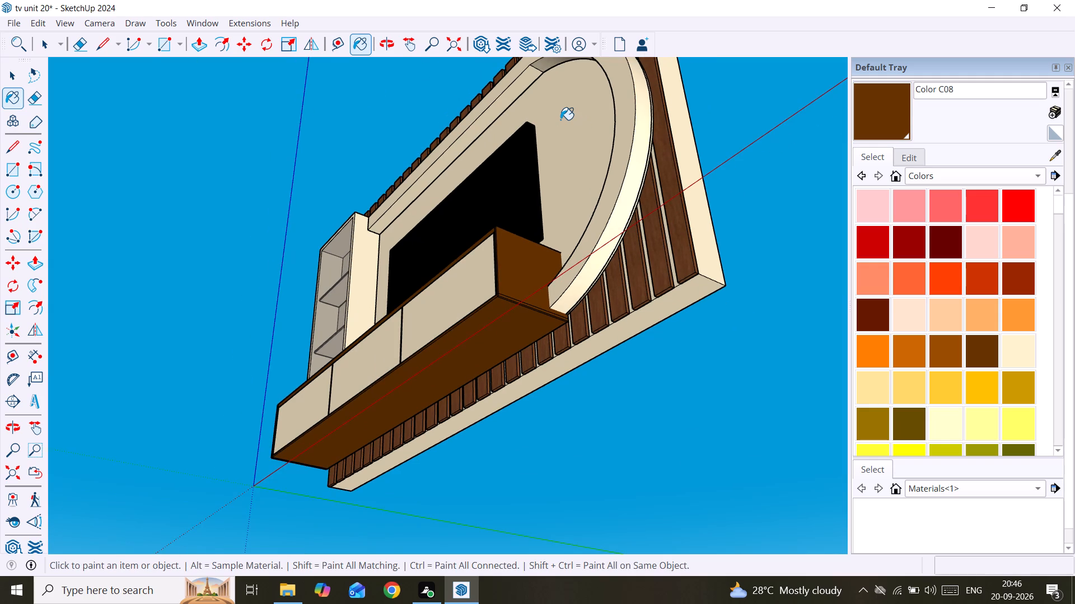
pyautogui.press('space')
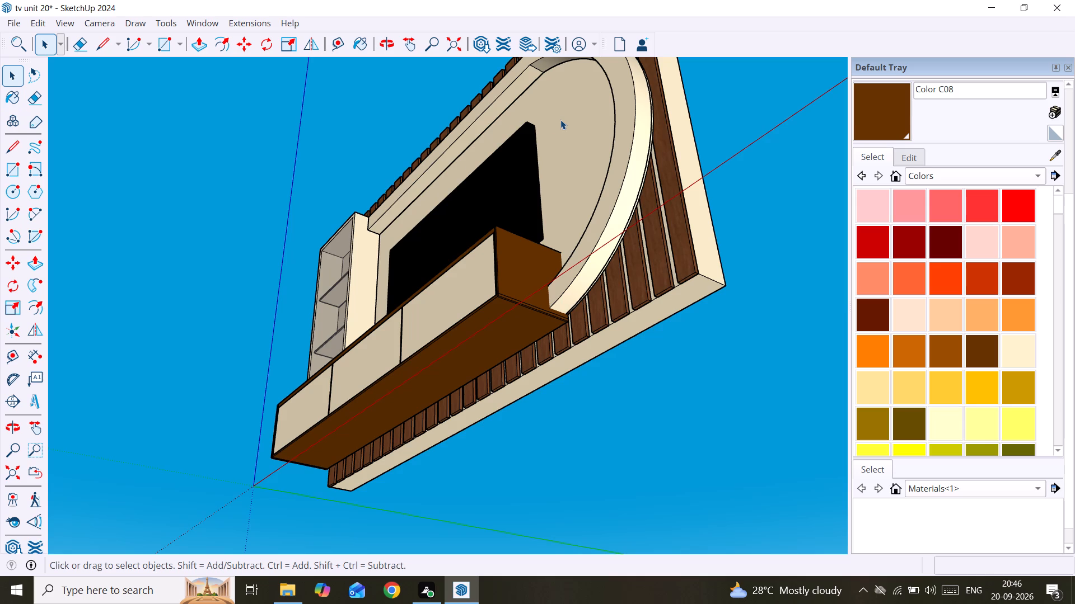
# Examine the whole TV unit from the front, side and above to judge the overall color scheme.
pyautogui.scroll(-2, 500, 150)
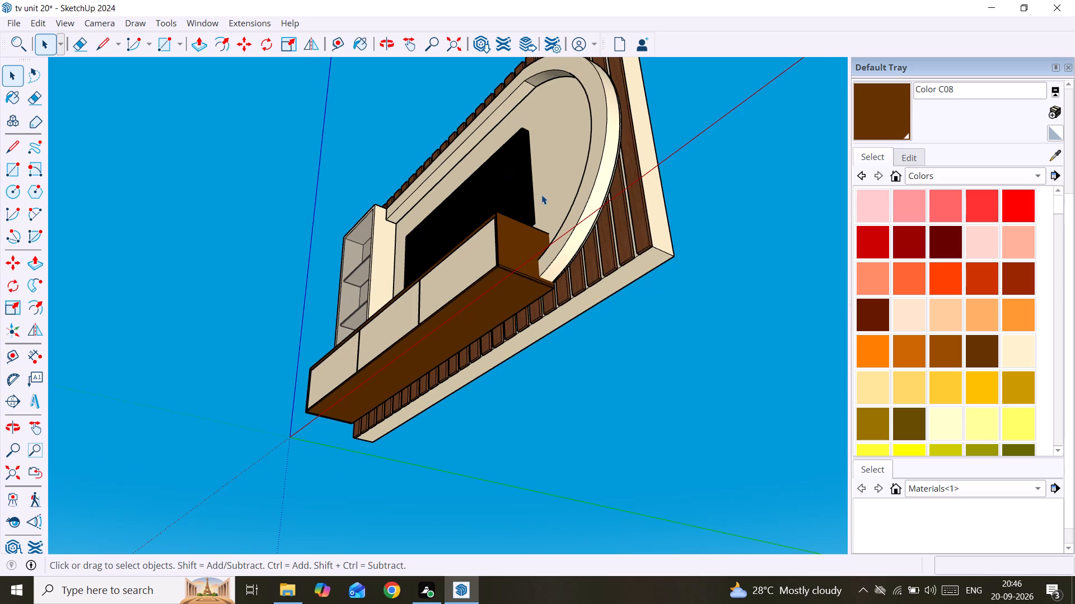
pyautogui.moveTo(548, 209); pyautogui.dragTo(548, 210, button='middle')
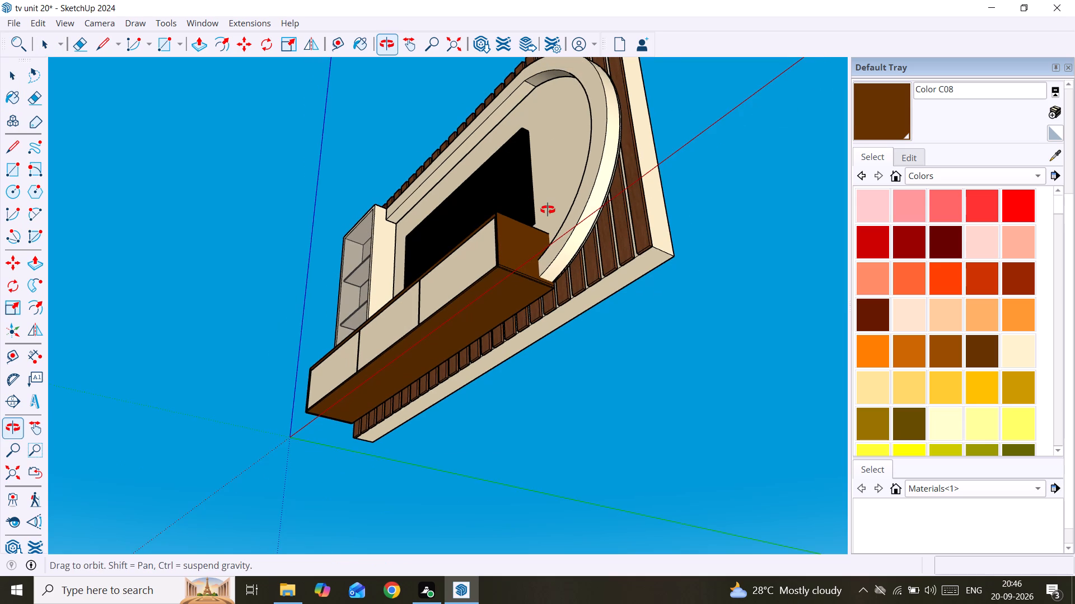
pyautogui.moveTo(548, 210); pyautogui.dragTo(820, 329, button='middle')
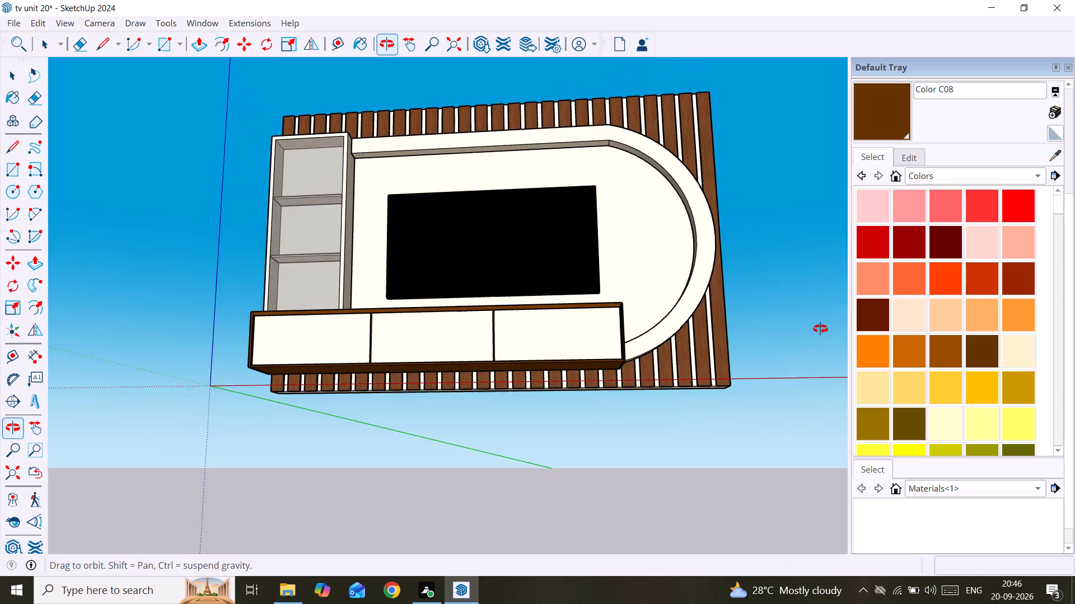
pyautogui.moveTo(820, 329); pyautogui.dragTo(810, 334, button='middle')
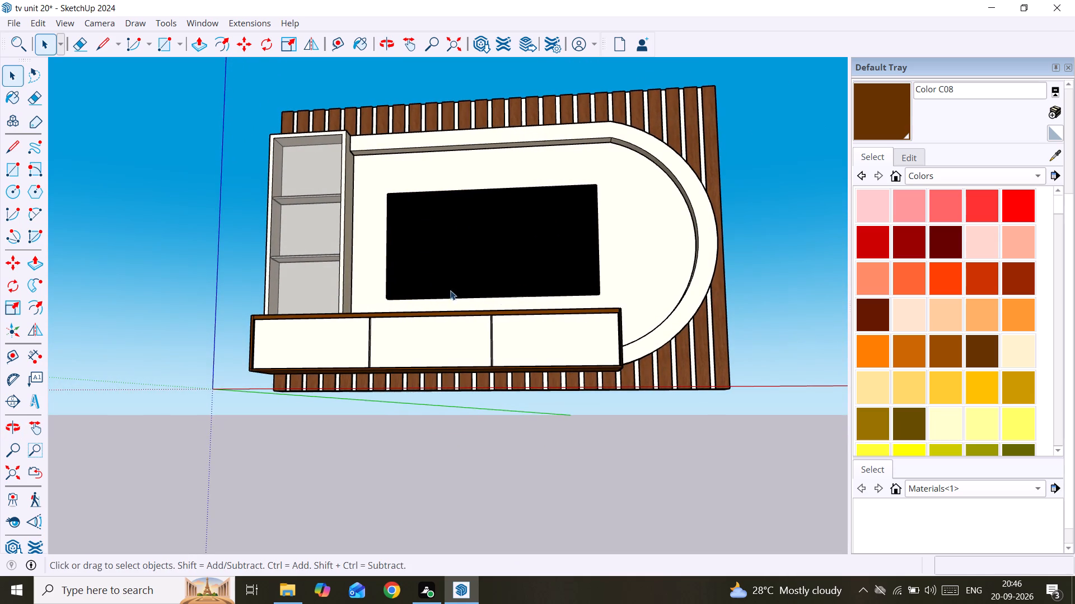
pyautogui.scroll(1, 410, 280)
pyautogui.moveTo(413, 279); pyautogui.dragTo(601, 412, button='middle')
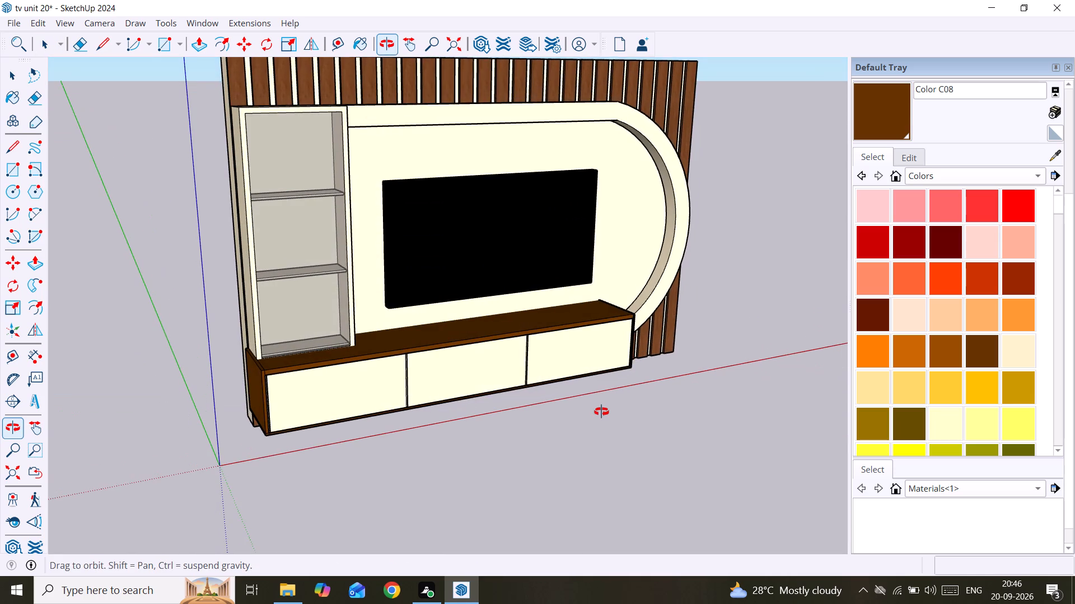
pyautogui.moveTo(601, 412); pyautogui.dragTo(503, 251, button='middle')
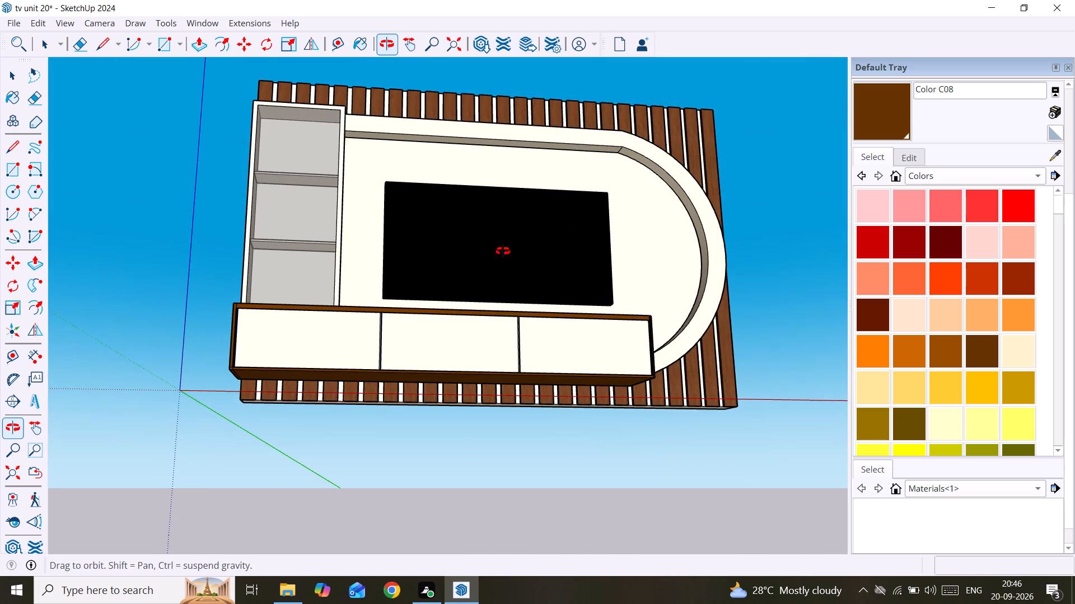
pyautogui.moveTo(503, 251); pyautogui.dragTo(489, 271, button='middle')
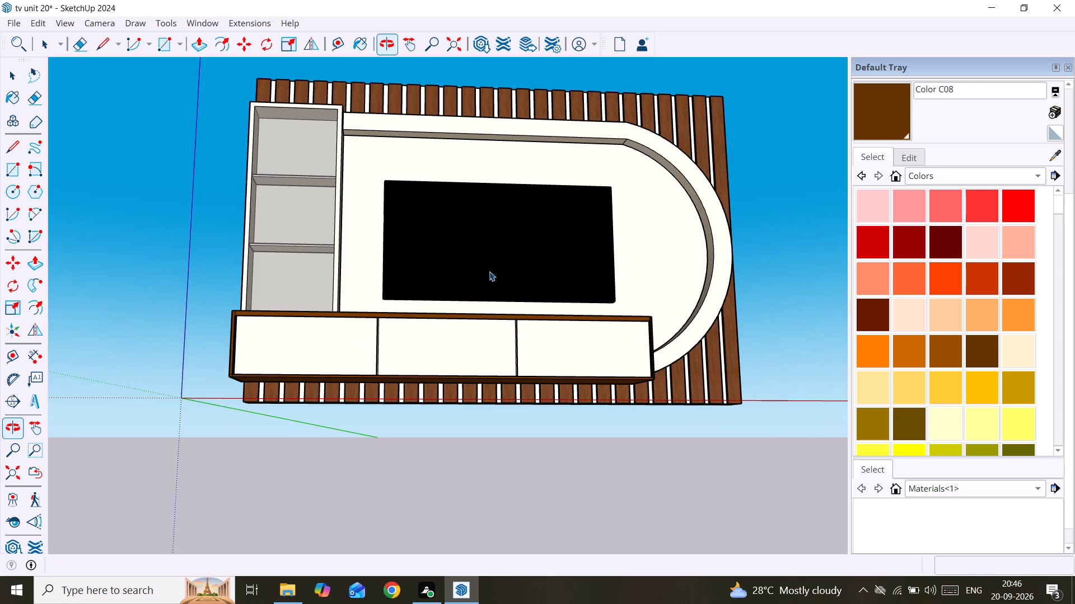
pyautogui.scroll(-2, 489, 271)
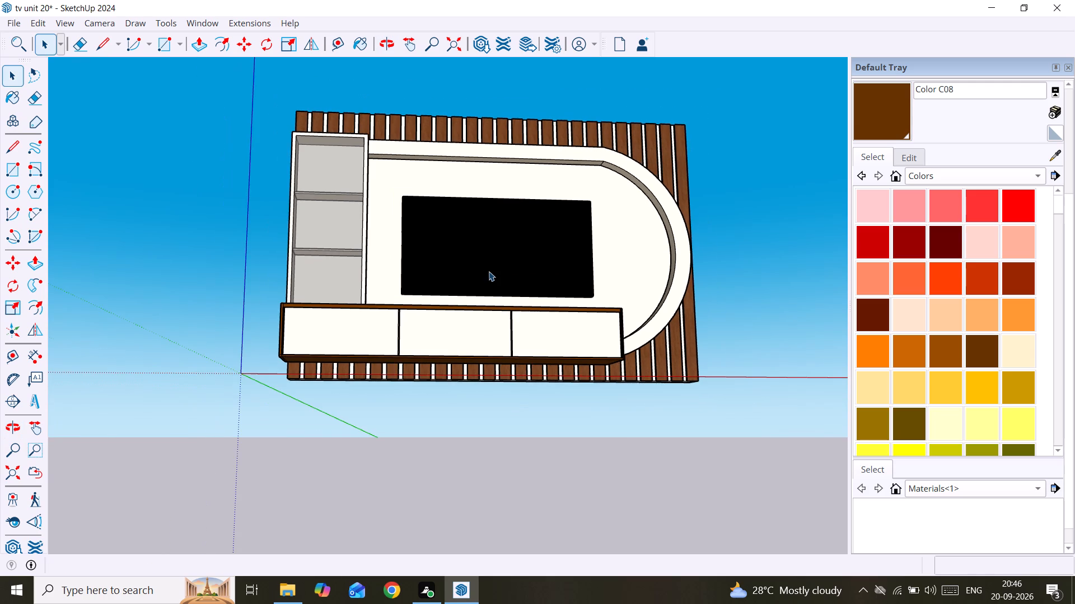
pyautogui.scroll(1, 489, 271)
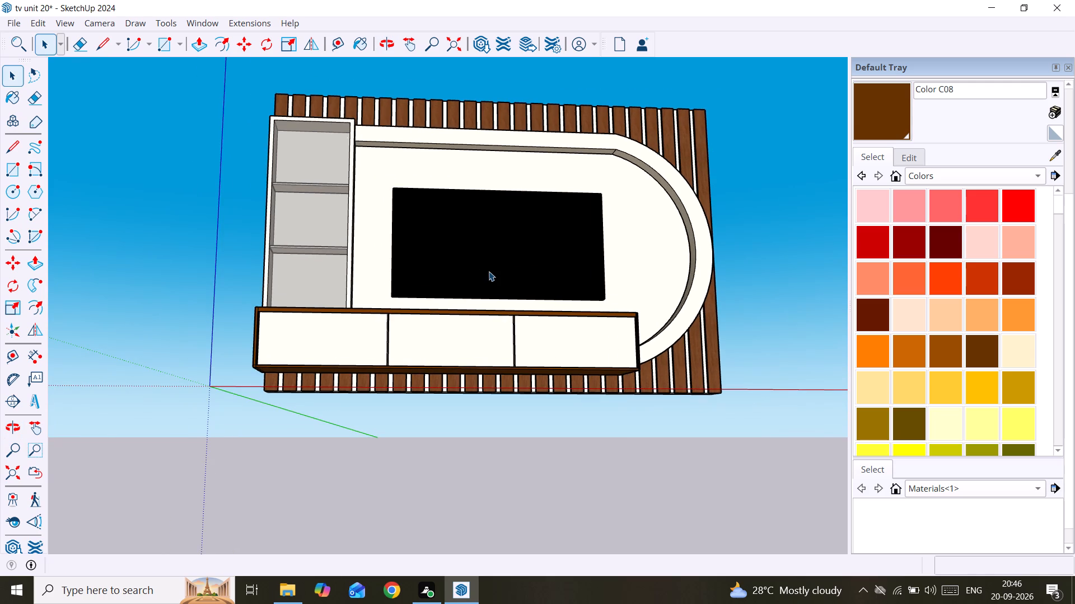
pyautogui.moveTo(489, 271); pyautogui.dragTo(468, 273, button='middle')
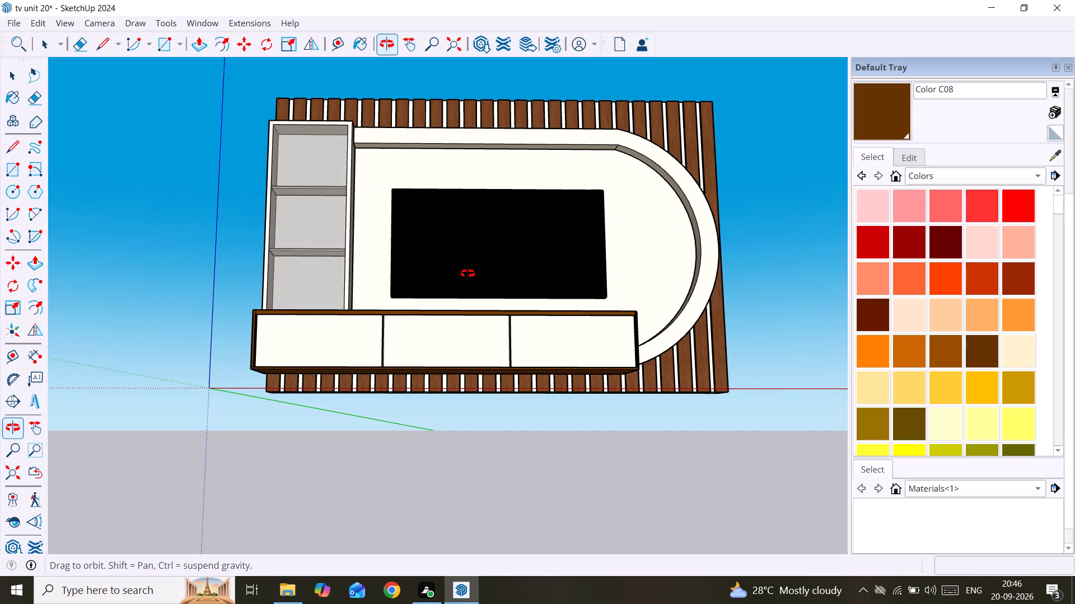
pyautogui.moveTo(468, 273); pyautogui.dragTo(209, 267, button='middle')
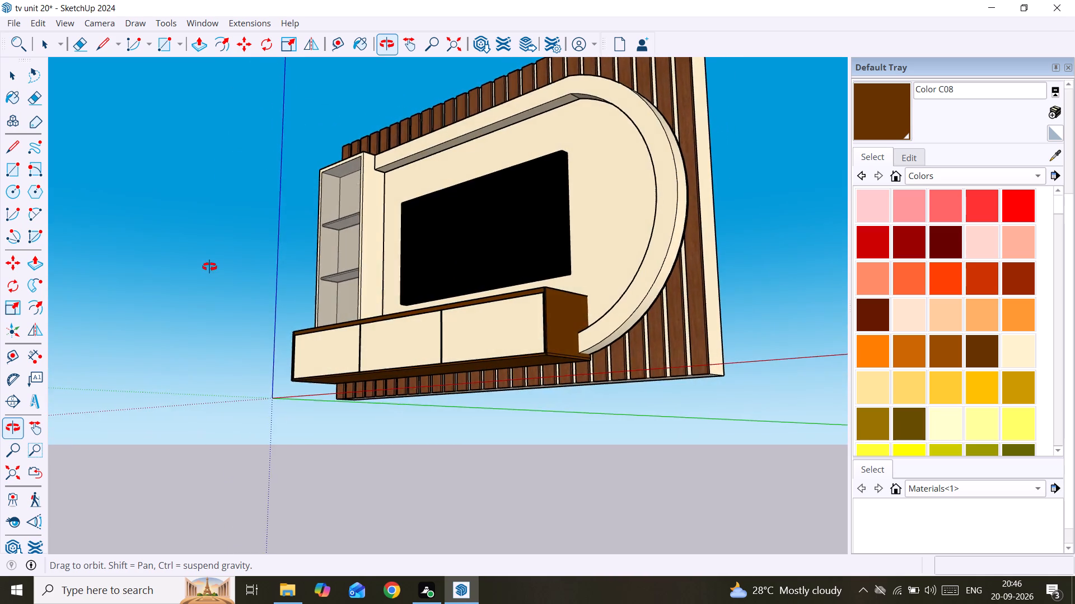
pyautogui.moveTo(209, 267); pyautogui.dragTo(390, 266, button='middle')
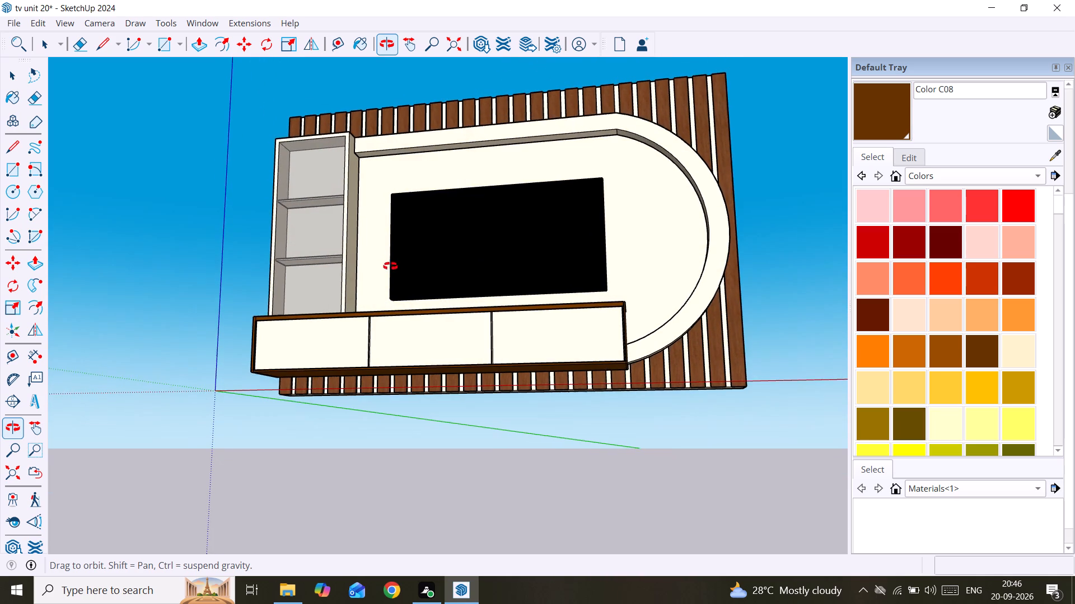
pyautogui.moveTo(390, 266); pyautogui.dragTo(399, 268, button='middle')
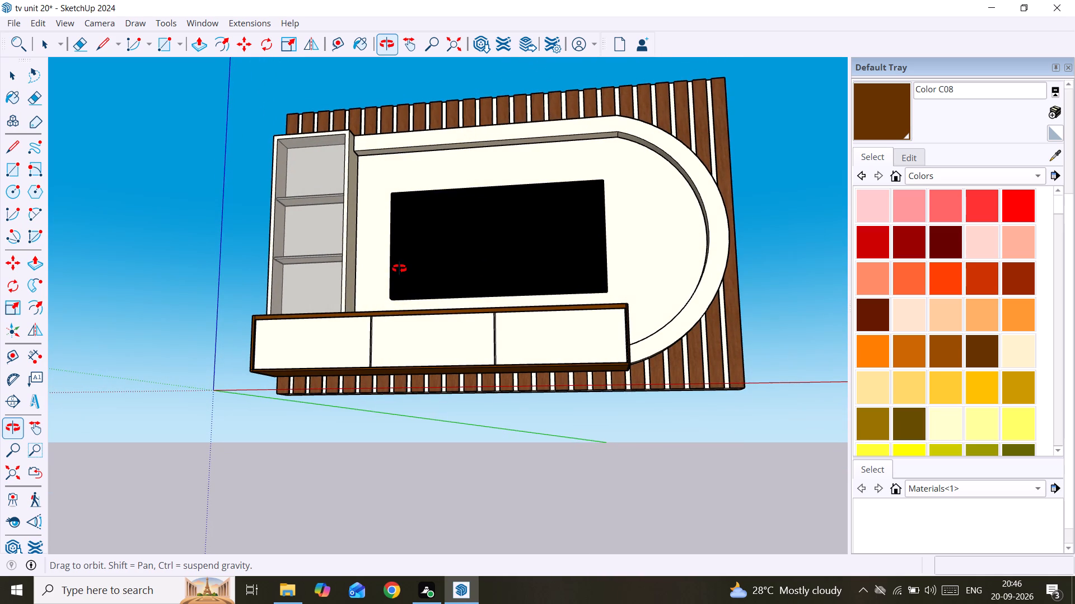
pyautogui.moveTo(399, 268); pyautogui.dragTo(299, 272, button='middle')
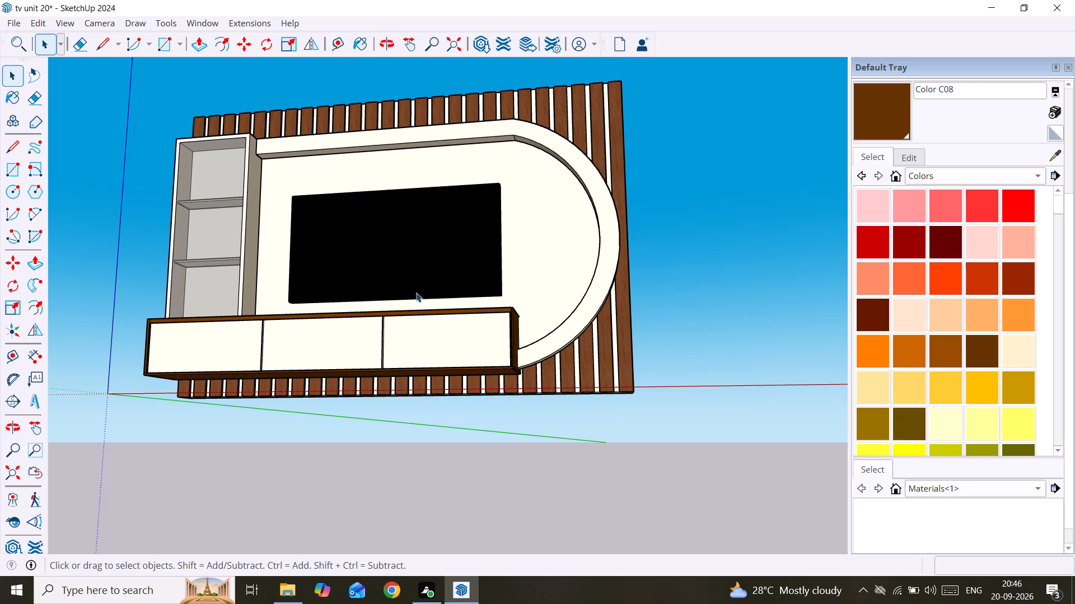
pyautogui.scroll(1, 456, 359)
pyautogui.moveTo(464, 361); pyautogui.dragTo(531, 380, button='middle')
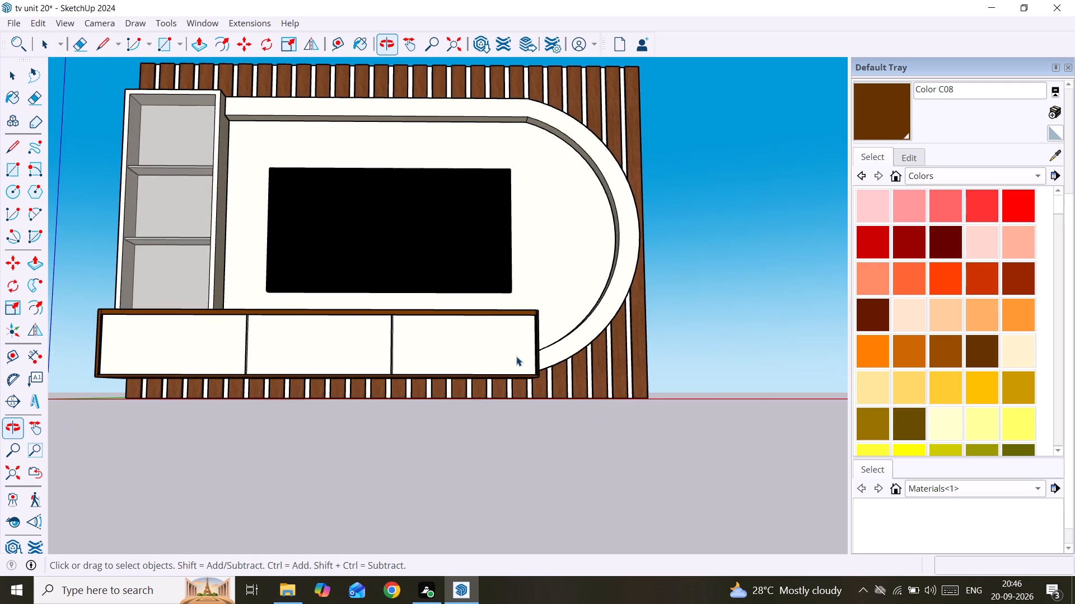
pyautogui.scroll(-2, 516, 356)
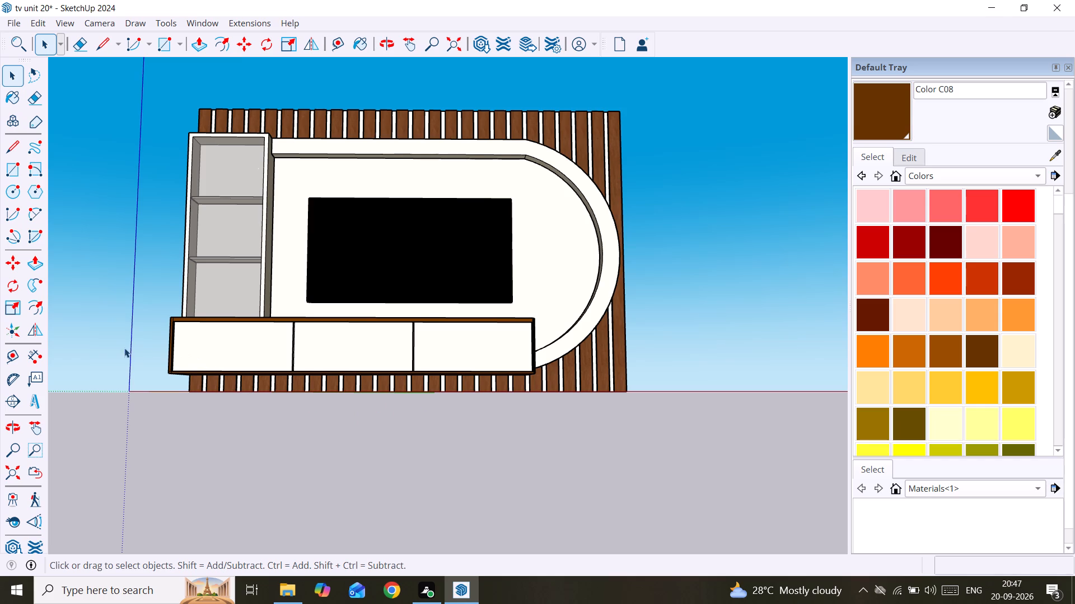
pyautogui.scroll(1, 236, 328)
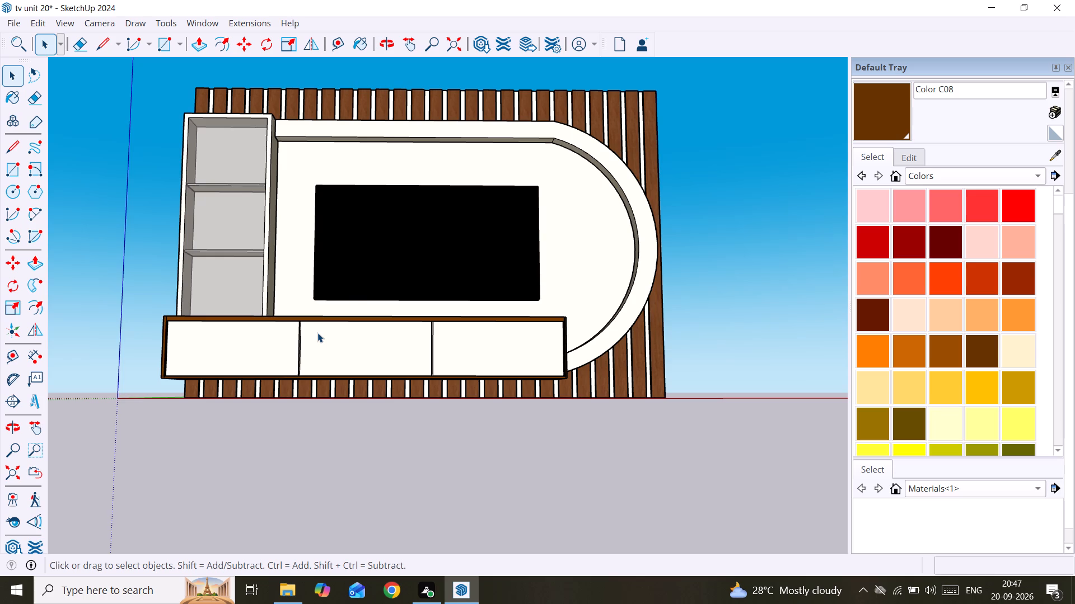
pyautogui.scroll(1, 317, 333)
pyautogui.scroll(-1, 317, 333)
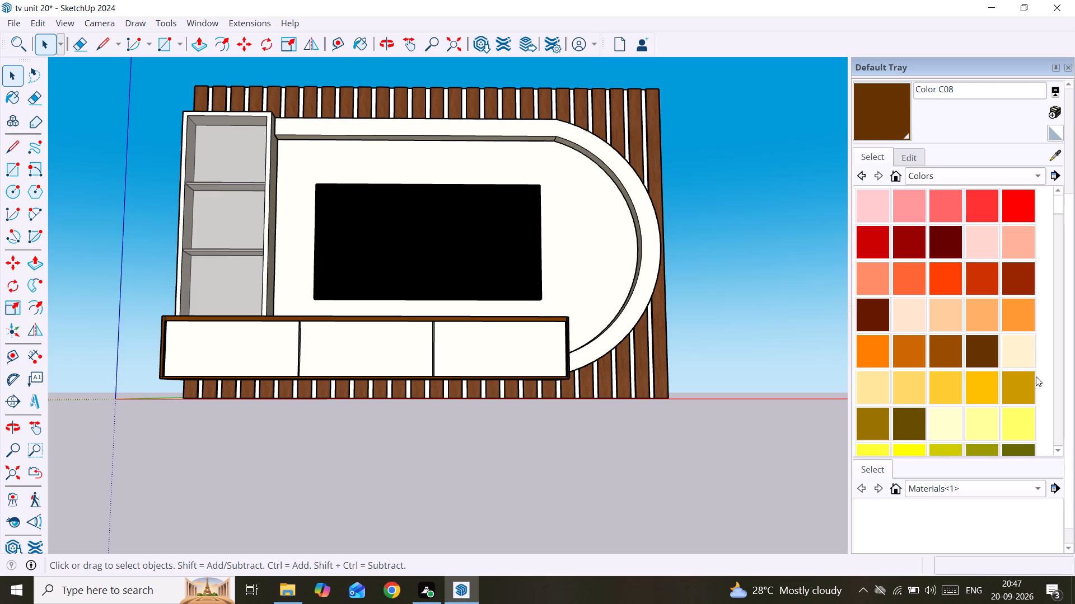
pyautogui.scroll(-2, 533, 263)
pyautogui.moveTo(531, 266); pyautogui.dragTo(531, 266, button='middle')
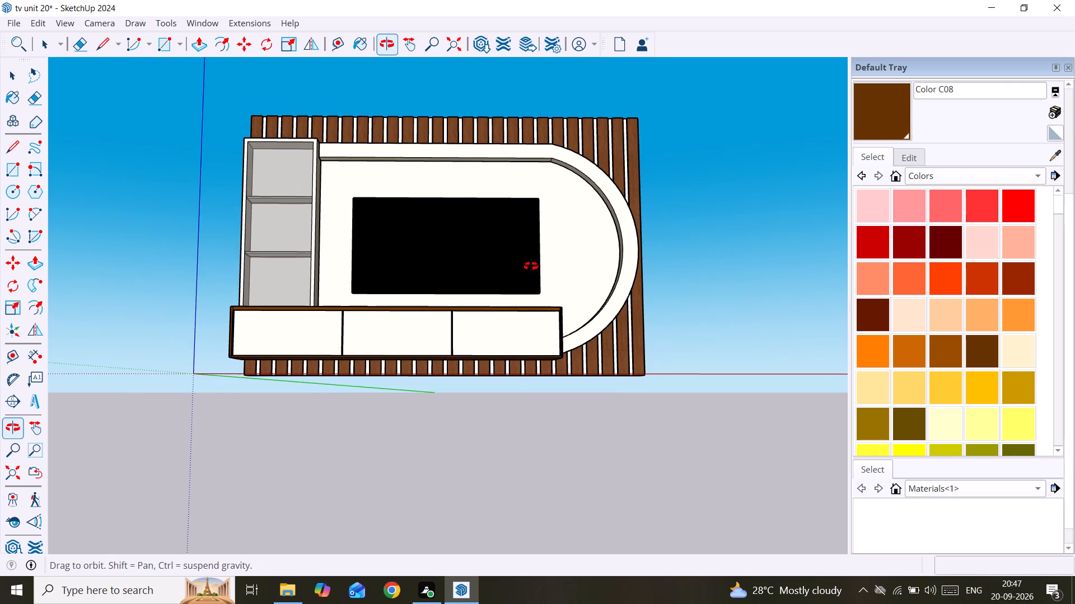
pyautogui.moveTo(531, 266); pyautogui.dragTo(525, 298, button='middle')
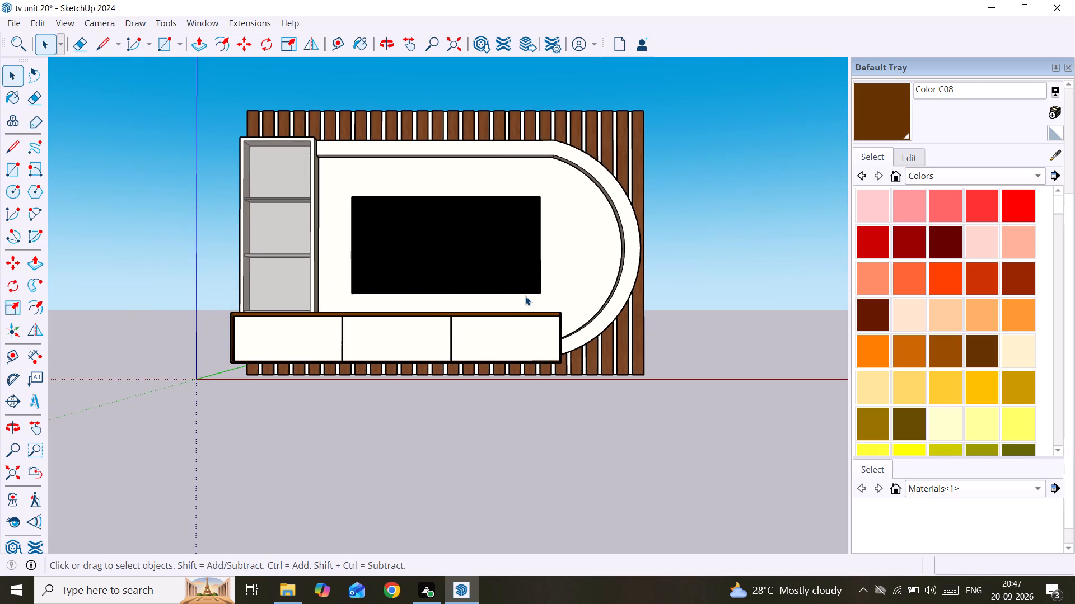
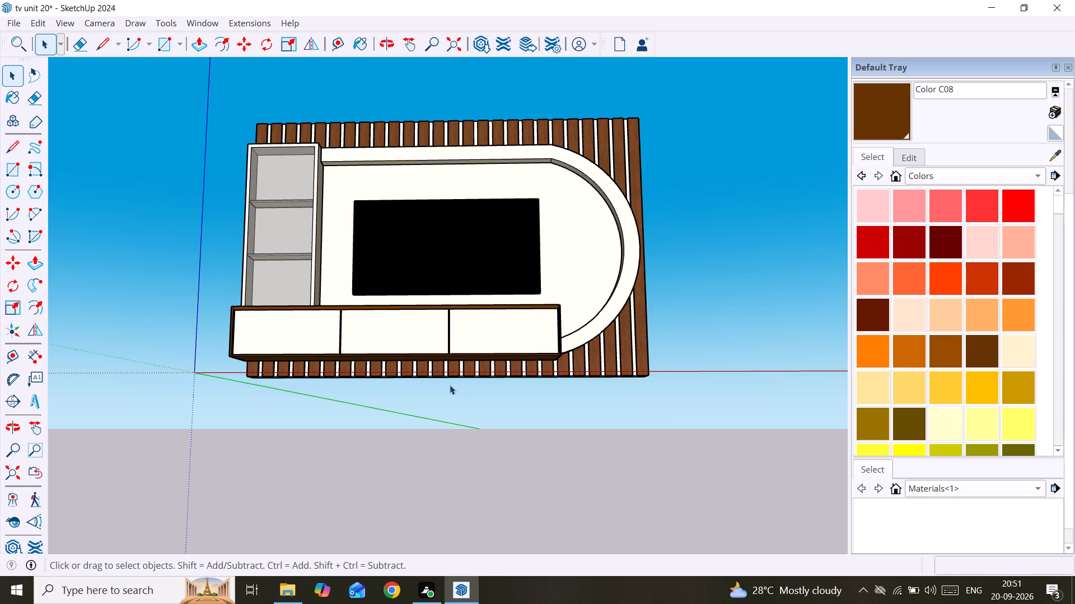
# Review the TV unit's front from slightly different angles to judge the dark brown casing against the white drawer fronts.
pyautogui.scroll(-3, 449, 384)
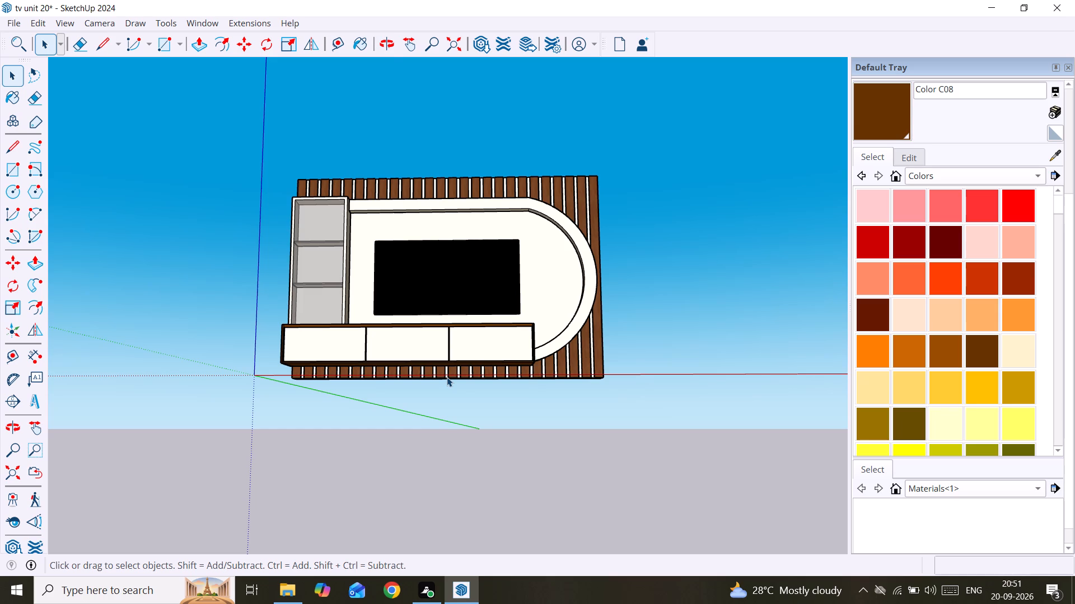
pyautogui.moveTo(447, 377); pyautogui.dragTo(515, 427, button='middle')
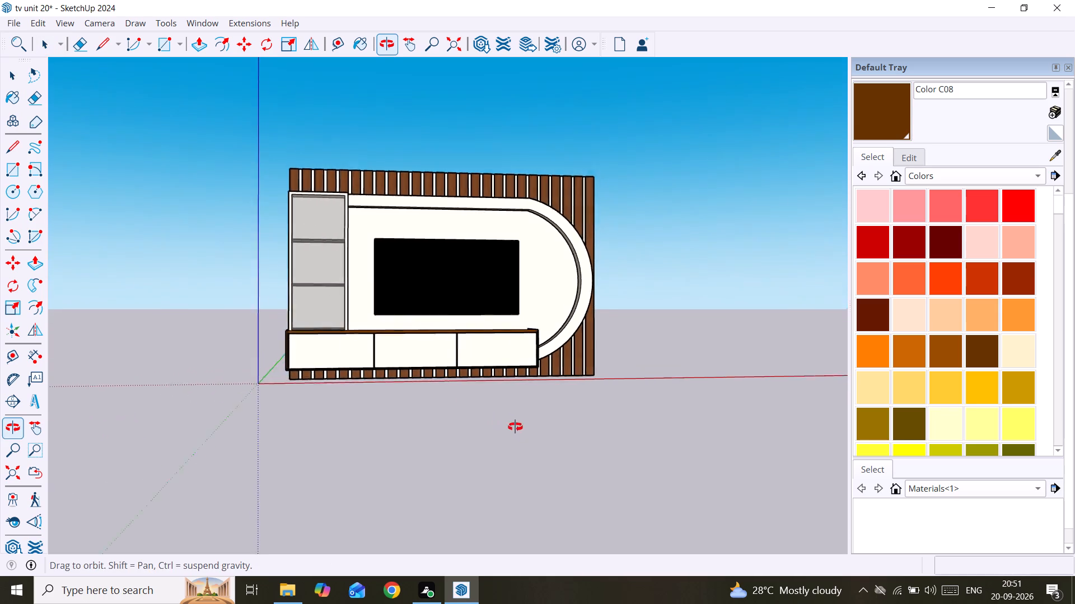
pyautogui.moveTo(515, 427); pyautogui.dragTo(553, 420, button='middle')
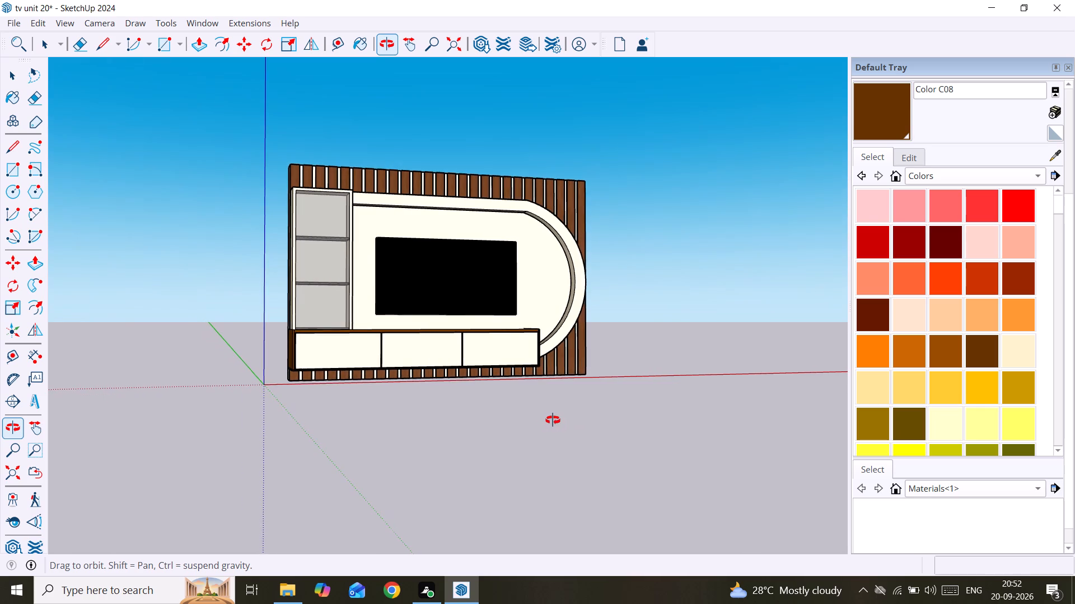
pyautogui.moveTo(553, 420); pyautogui.dragTo(513, 414, button='middle')
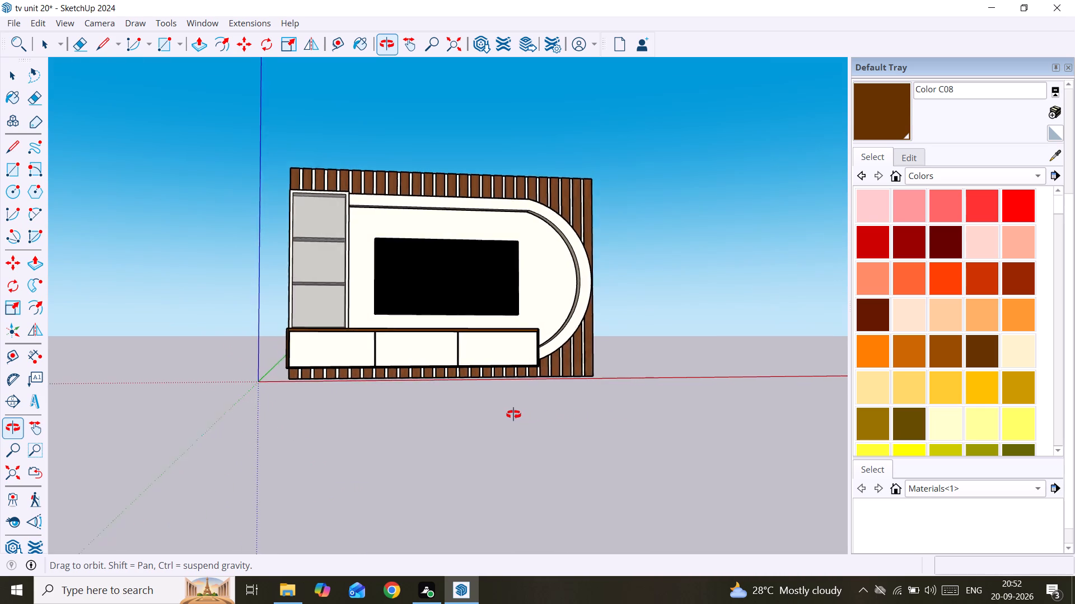
pyautogui.moveTo(513, 414); pyautogui.dragTo(491, 414, button='middle')
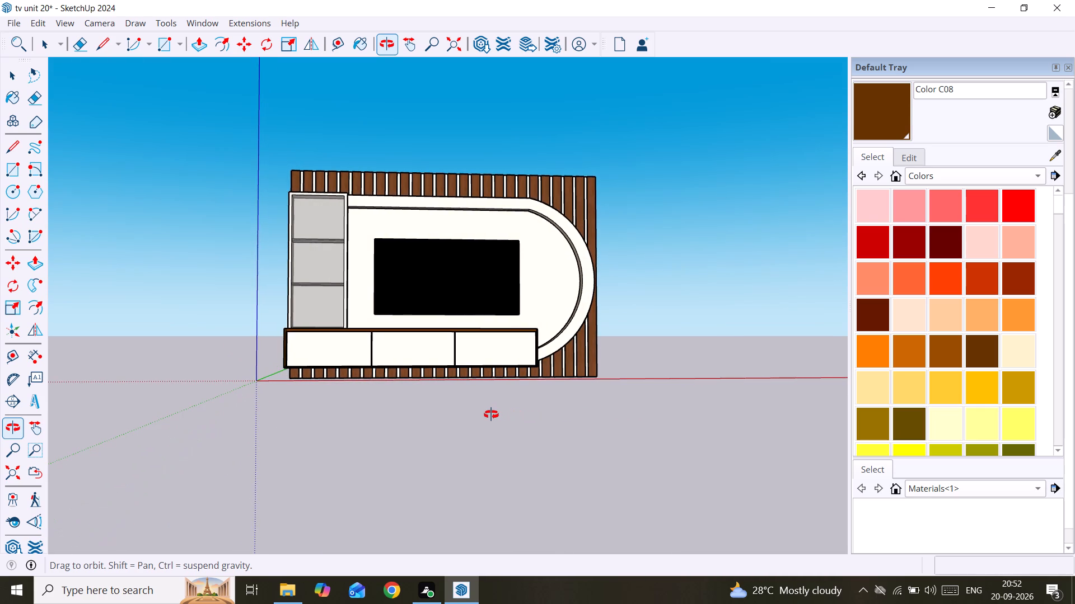
pyautogui.moveTo(491, 414); pyautogui.dragTo(490, 414, button='middle')
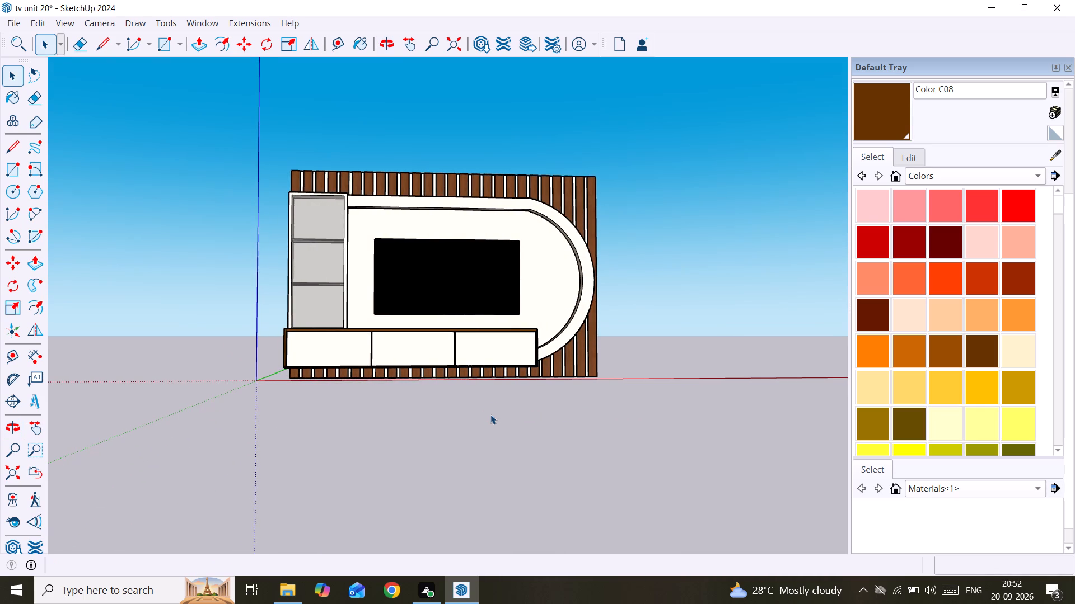
pyautogui.scroll(2, 488, 409)
pyautogui.scroll(-2, 488, 409)
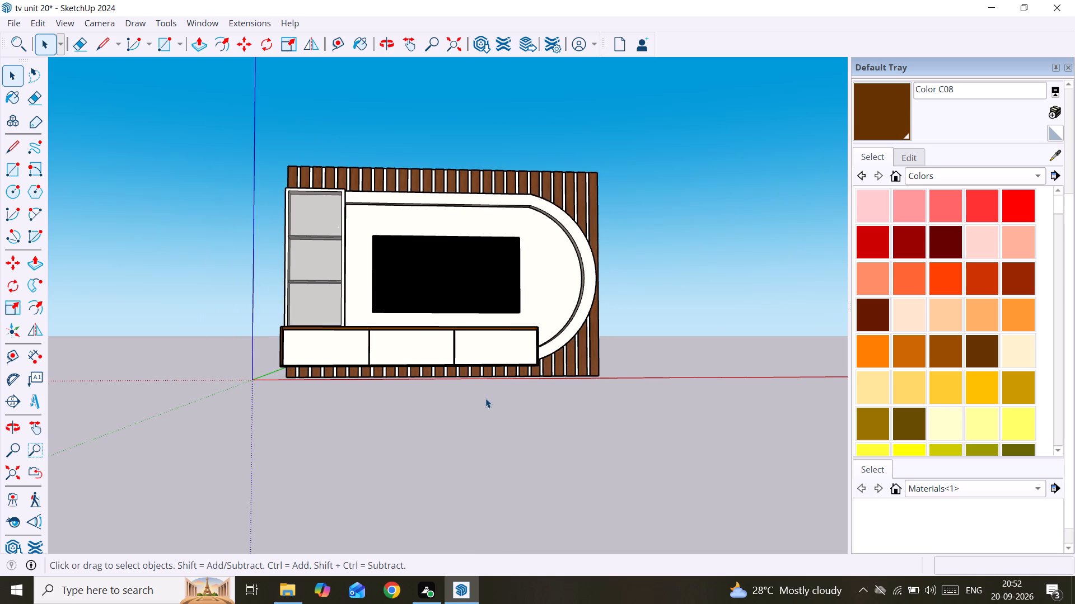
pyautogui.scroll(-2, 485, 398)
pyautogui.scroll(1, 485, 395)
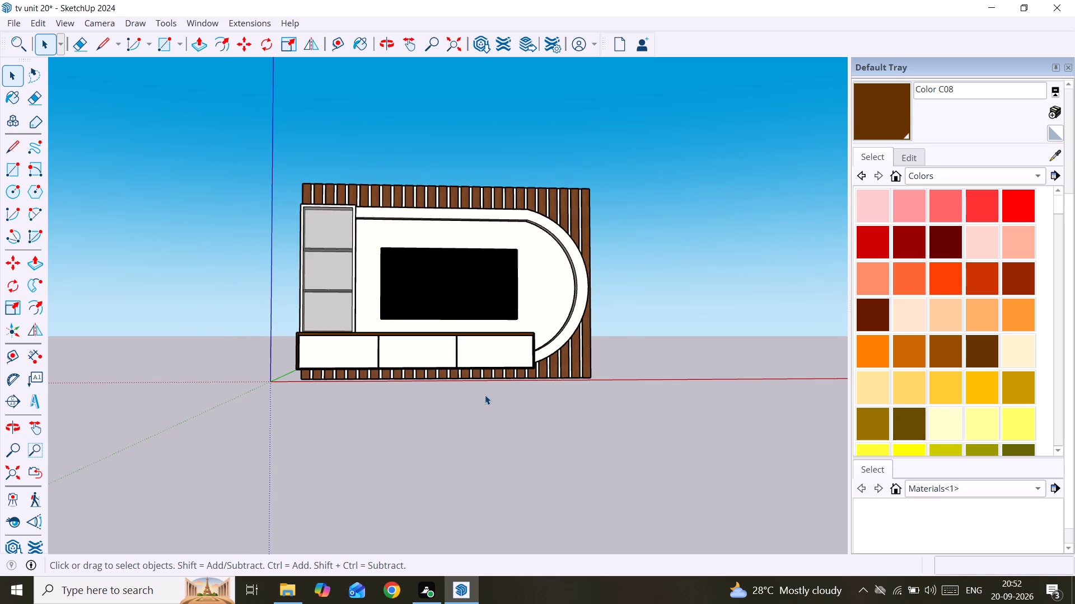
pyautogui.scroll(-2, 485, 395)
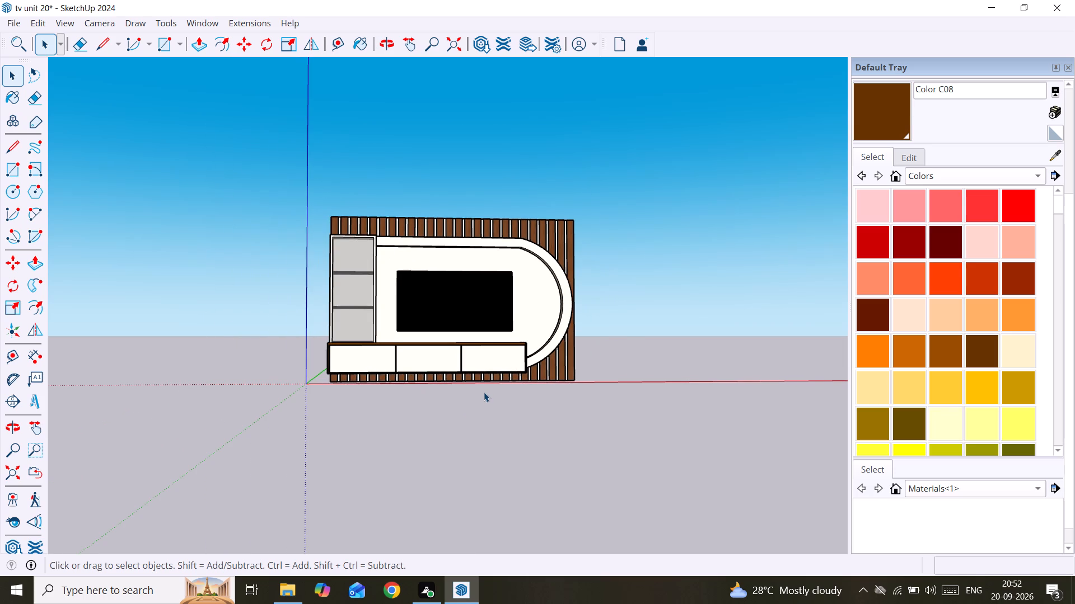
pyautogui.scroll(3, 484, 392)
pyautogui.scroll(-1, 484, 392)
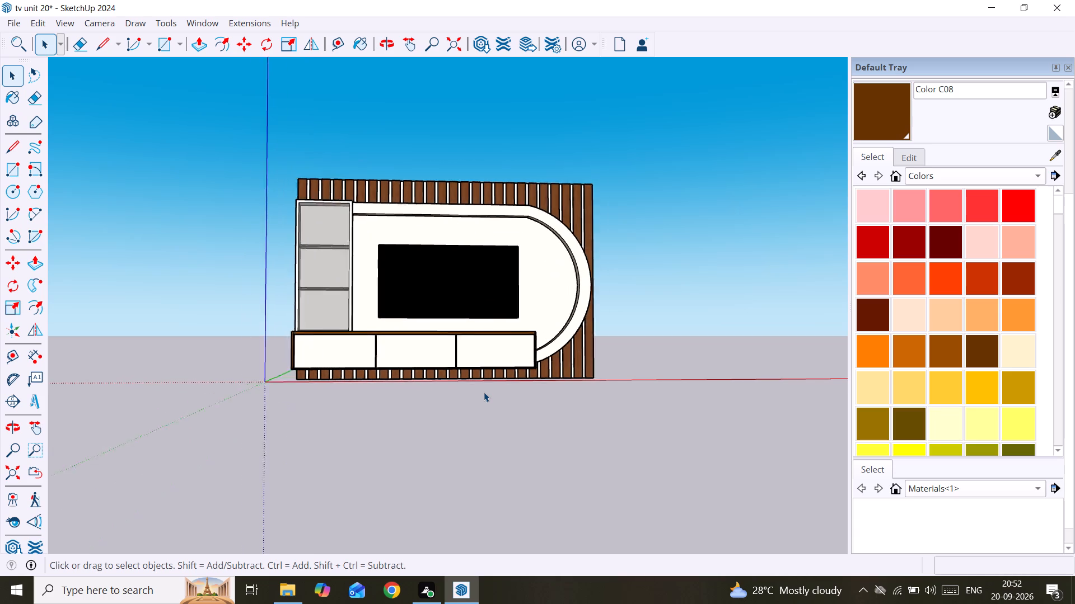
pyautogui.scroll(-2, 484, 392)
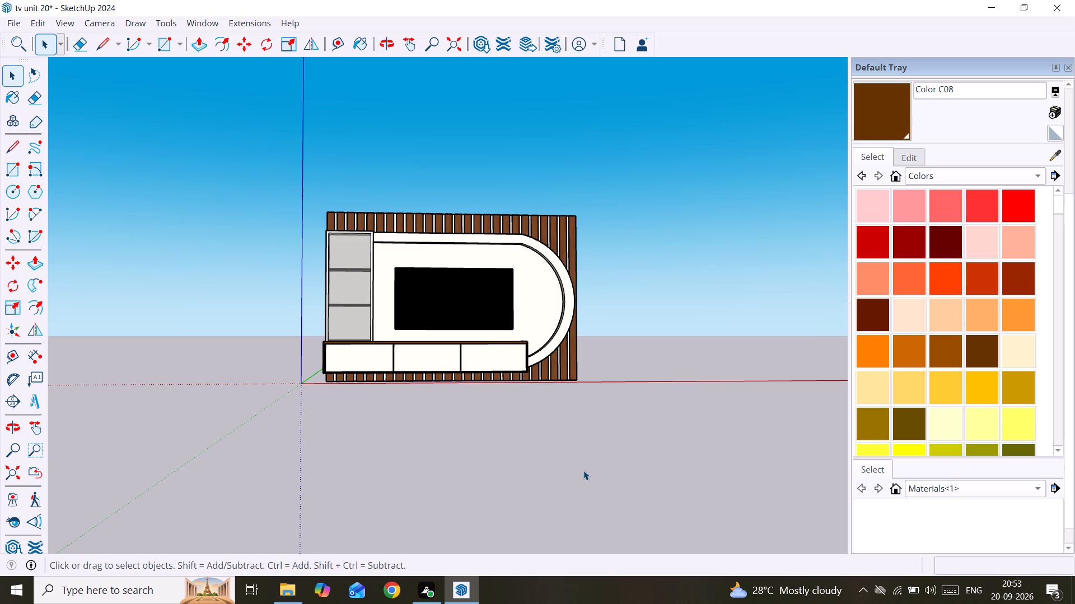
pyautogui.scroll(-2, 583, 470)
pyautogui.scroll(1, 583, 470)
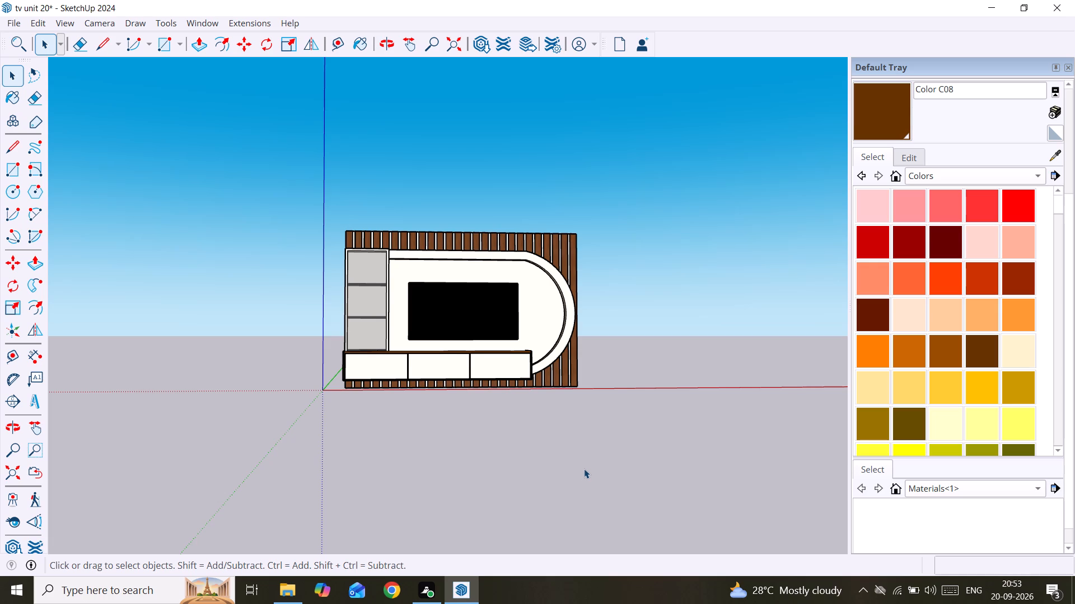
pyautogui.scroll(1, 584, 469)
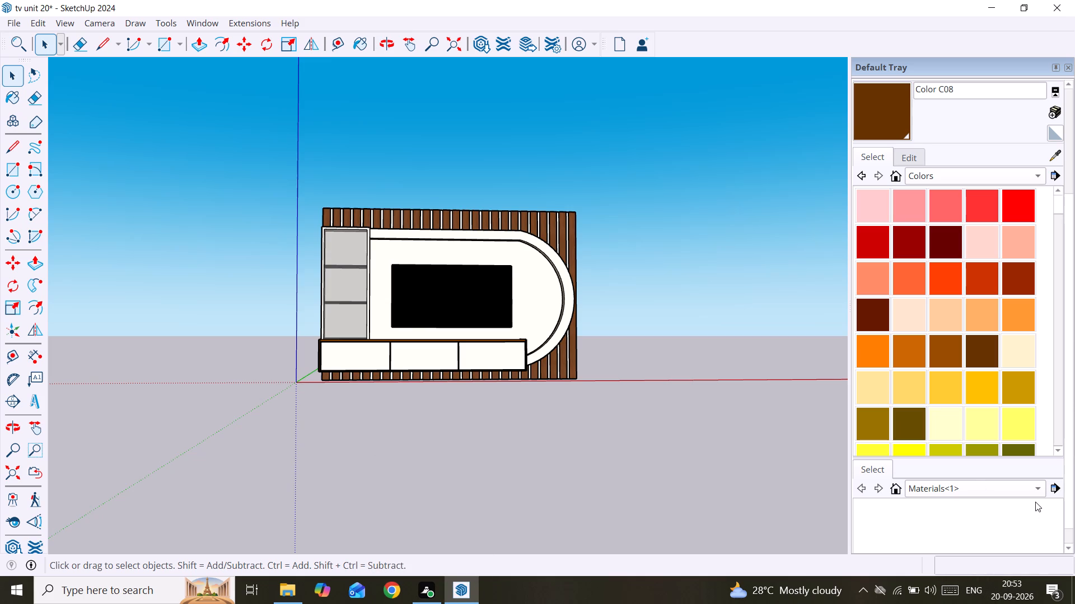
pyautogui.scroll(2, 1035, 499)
# Check the drawer cabinet's underside and the whole front of the TV unit for color consistency.
pyautogui.scroll(1, 408, 437)
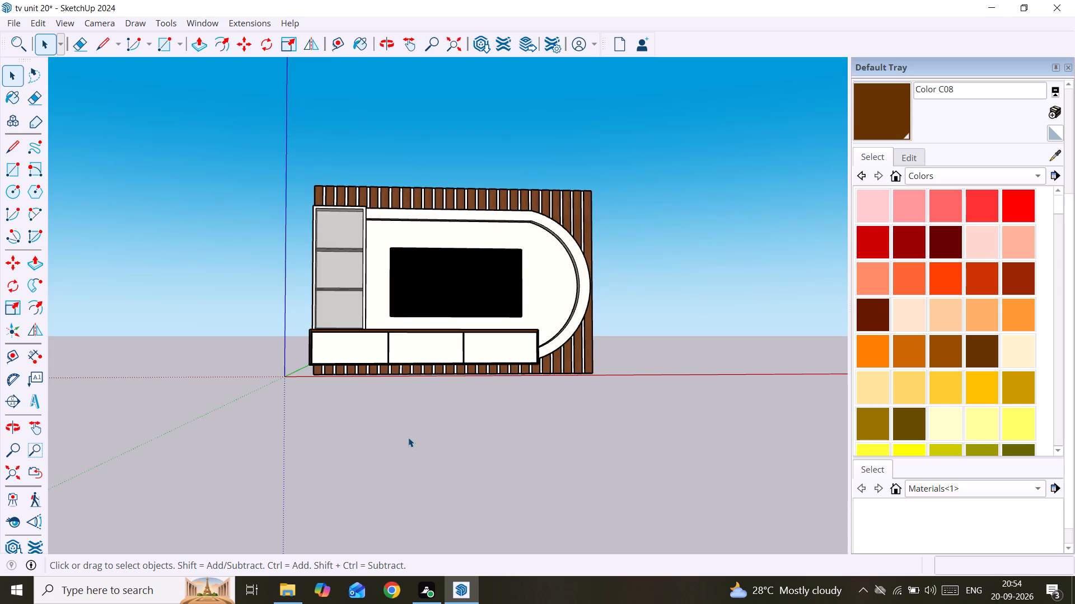
pyautogui.scroll(2, 394, 430)
pyautogui.moveTo(392, 428); pyautogui.dragTo(450, 242, button='middle')
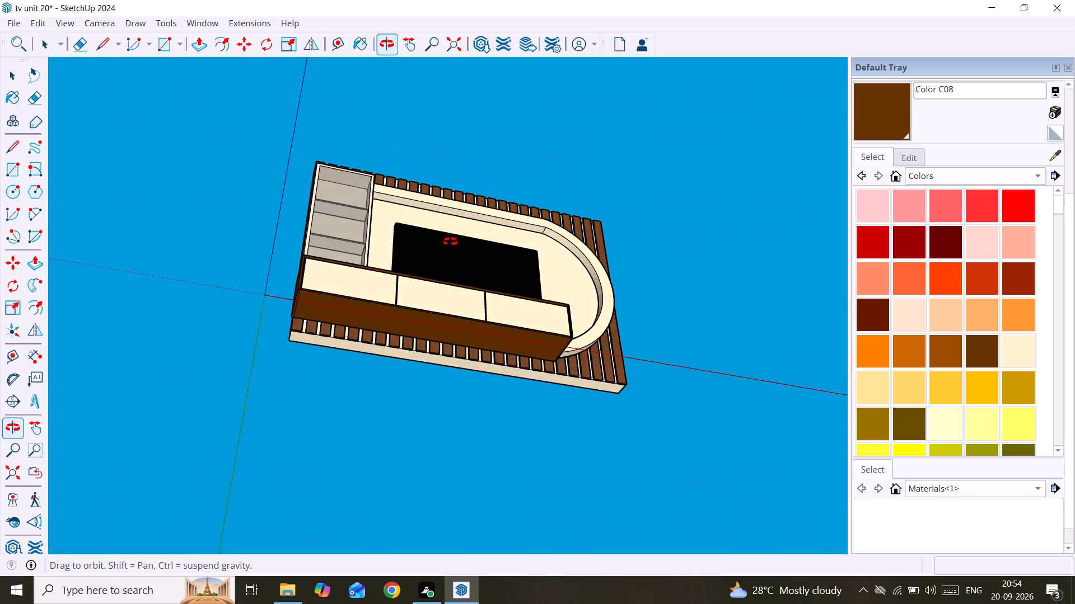
pyautogui.moveTo(450, 242); pyautogui.dragTo(396, 416, button='middle')
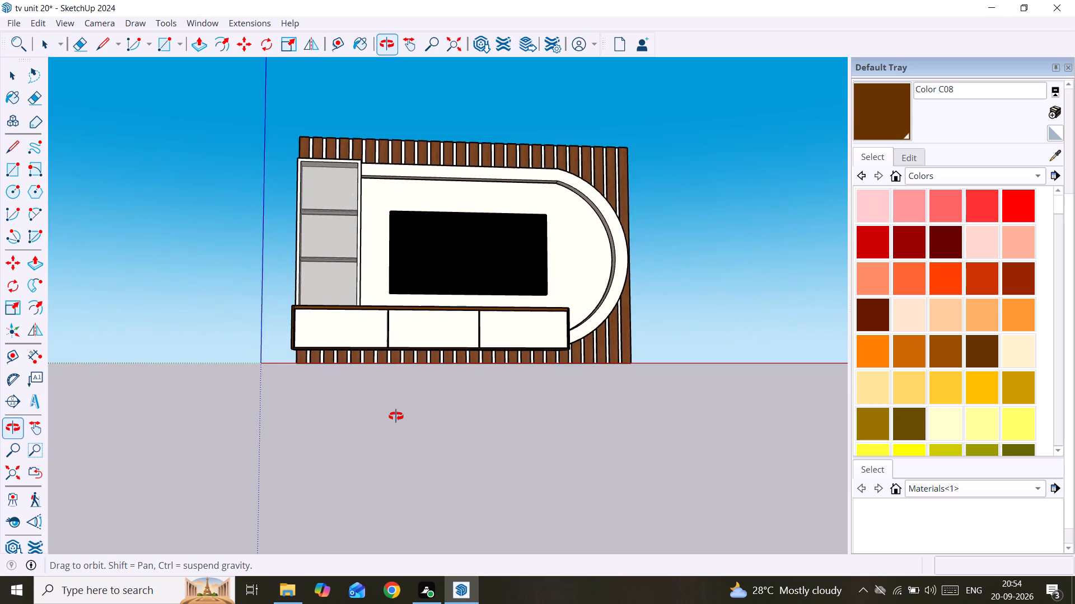
pyautogui.moveTo(396, 416); pyautogui.dragTo(395, 417, button='middle')
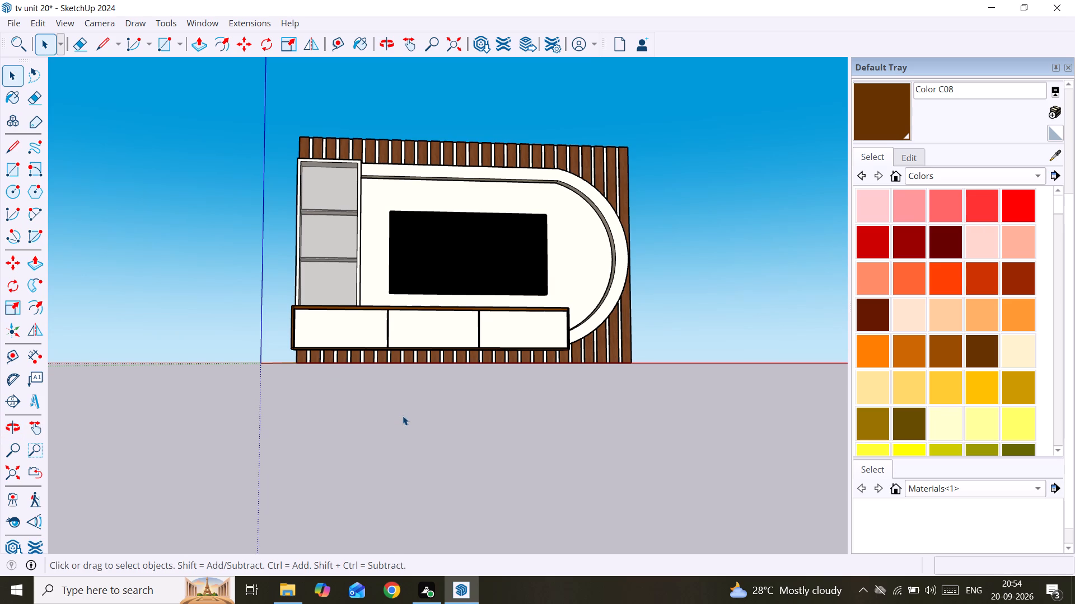
pyautogui.scroll(1, 403, 416)
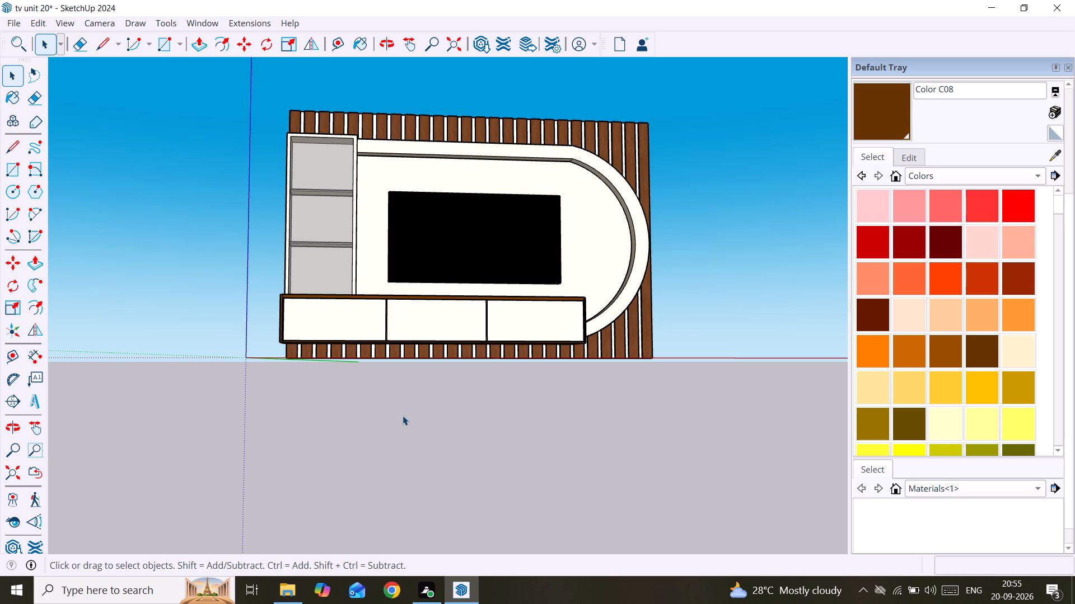
pyautogui.scroll(1, 403, 416)
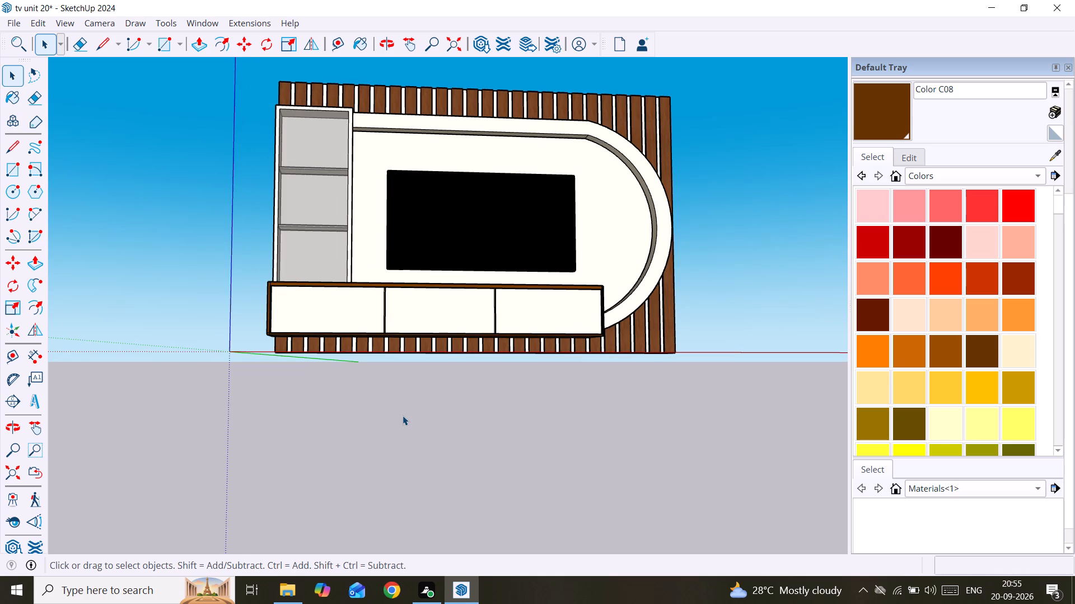
pyautogui.scroll(-3, 403, 416)
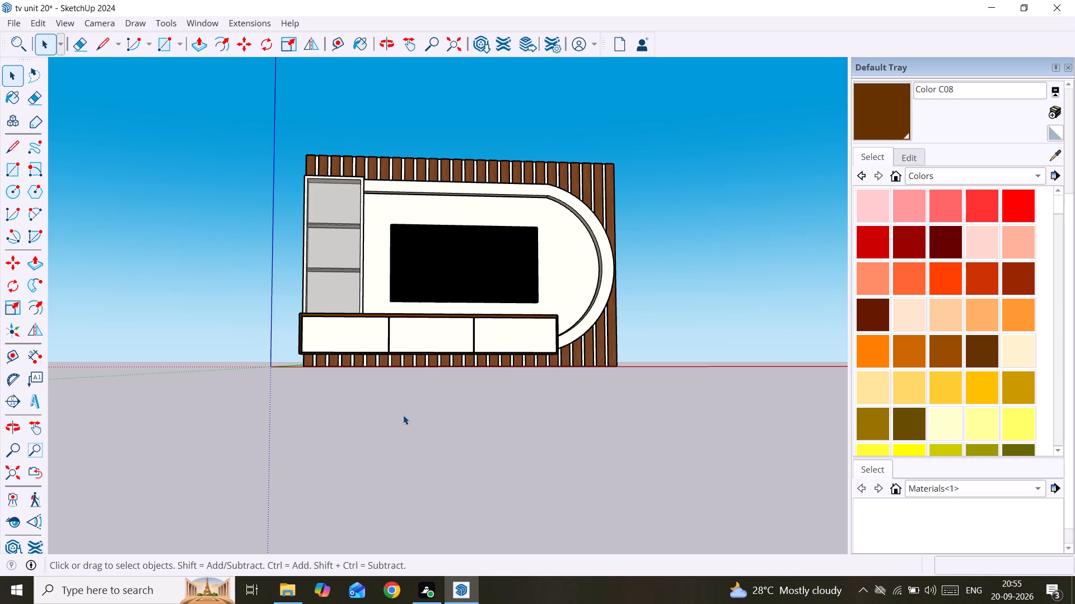
pyautogui.scroll(1, 403, 415)
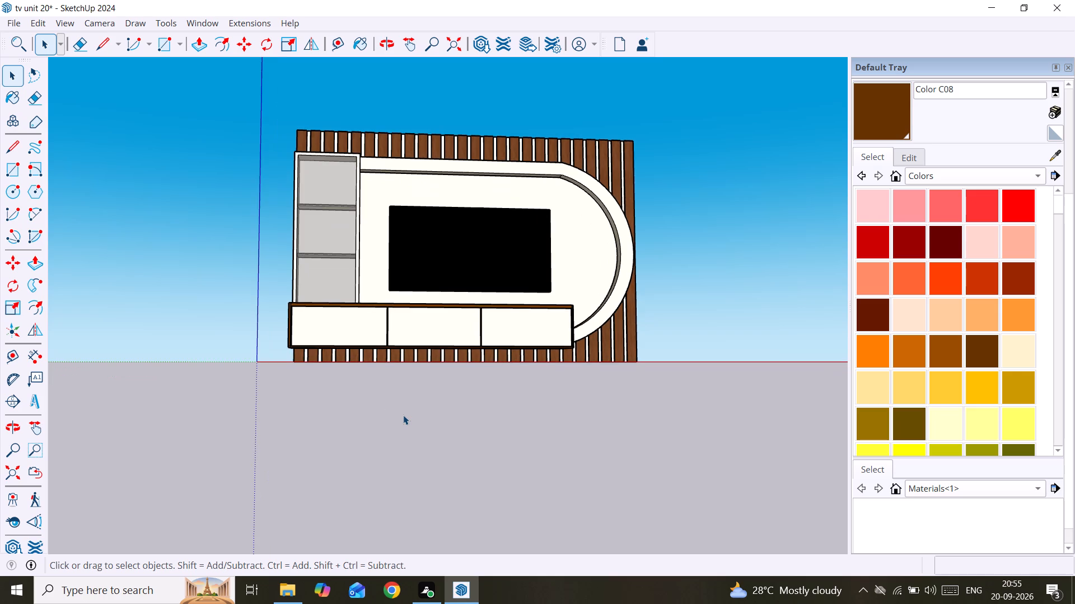
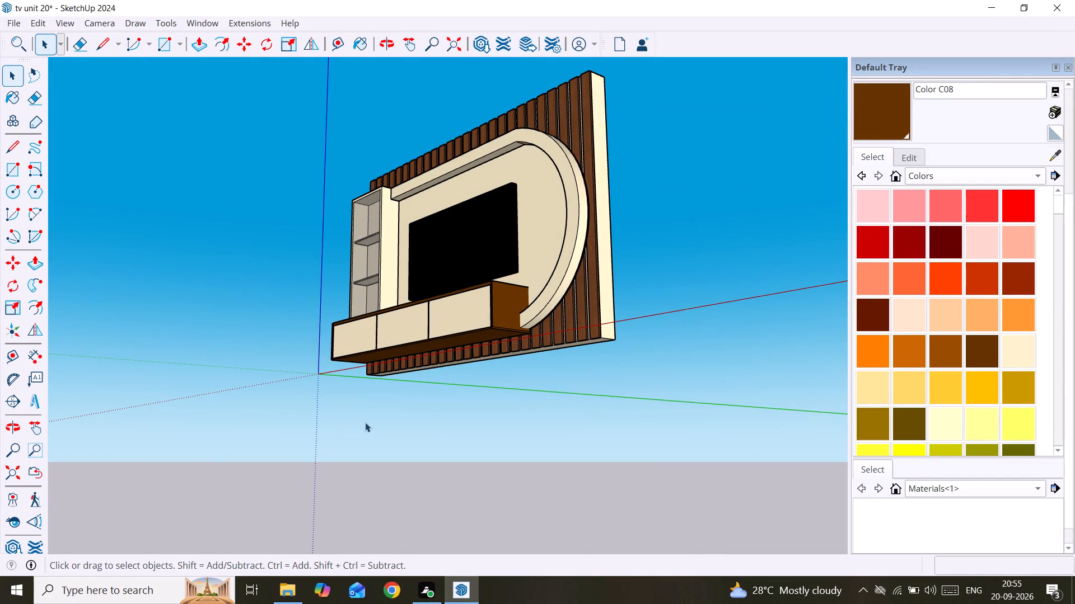
# Review the TV unit from its angled side around to the full front to judge the overall color scheme.
pyautogui.scroll(1, 365, 422)
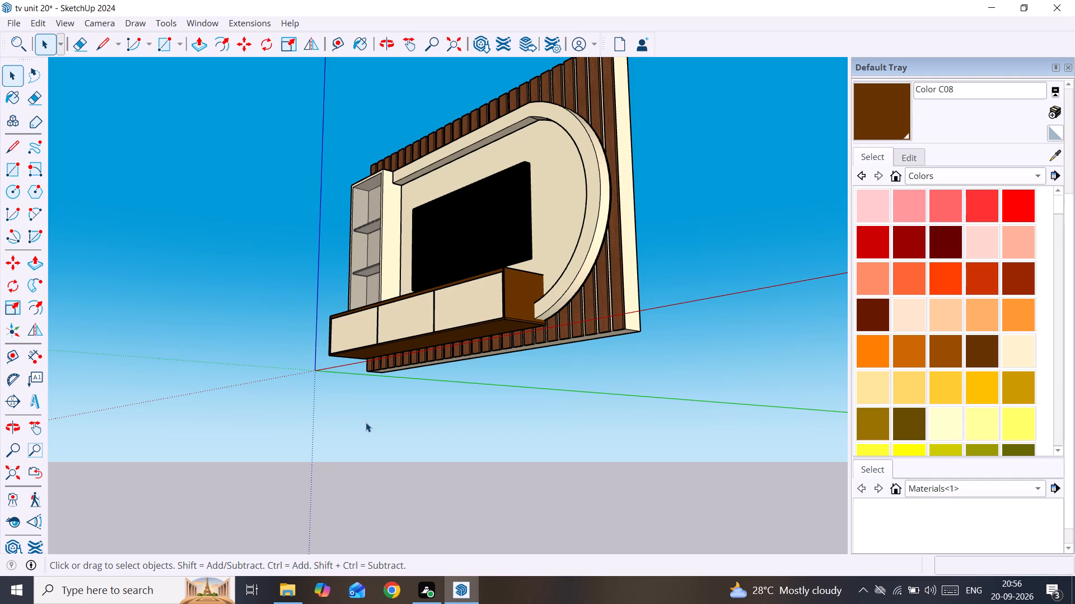
pyautogui.scroll(1, 366, 422)
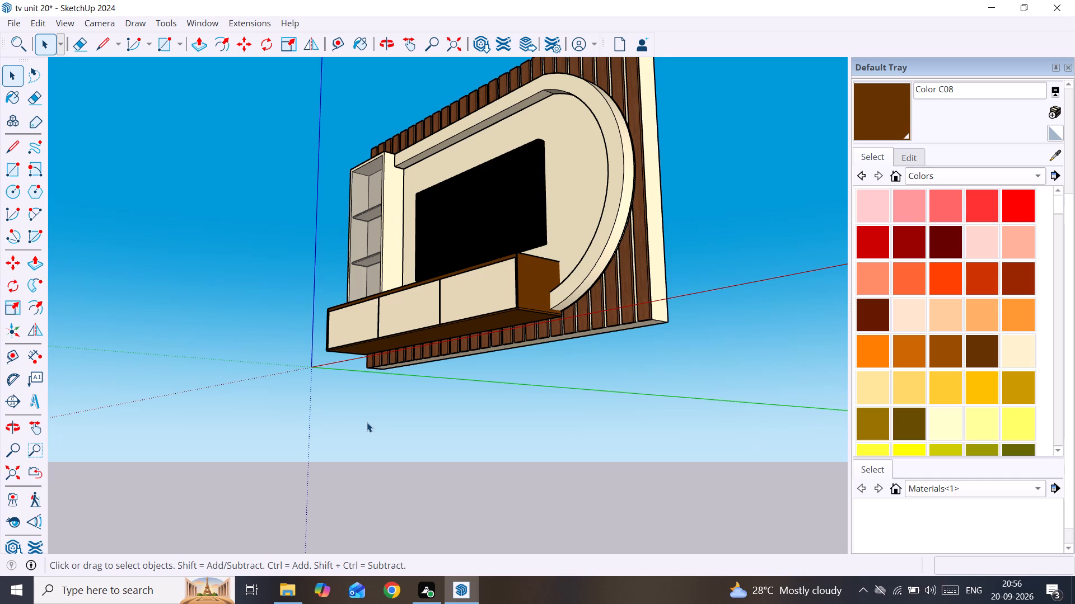
pyautogui.moveTo(367, 422); pyautogui.dragTo(460, 428, button='middle')
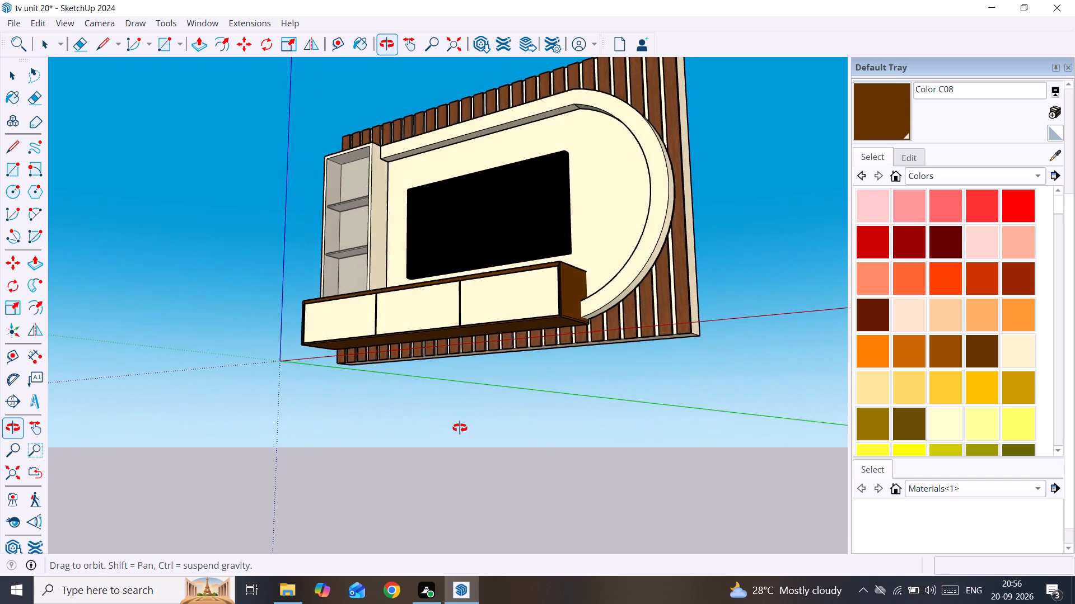
pyautogui.moveTo(460, 428); pyautogui.dragTo(578, 440, button='middle')
pyautogui.scroll(-1, 578, 440)
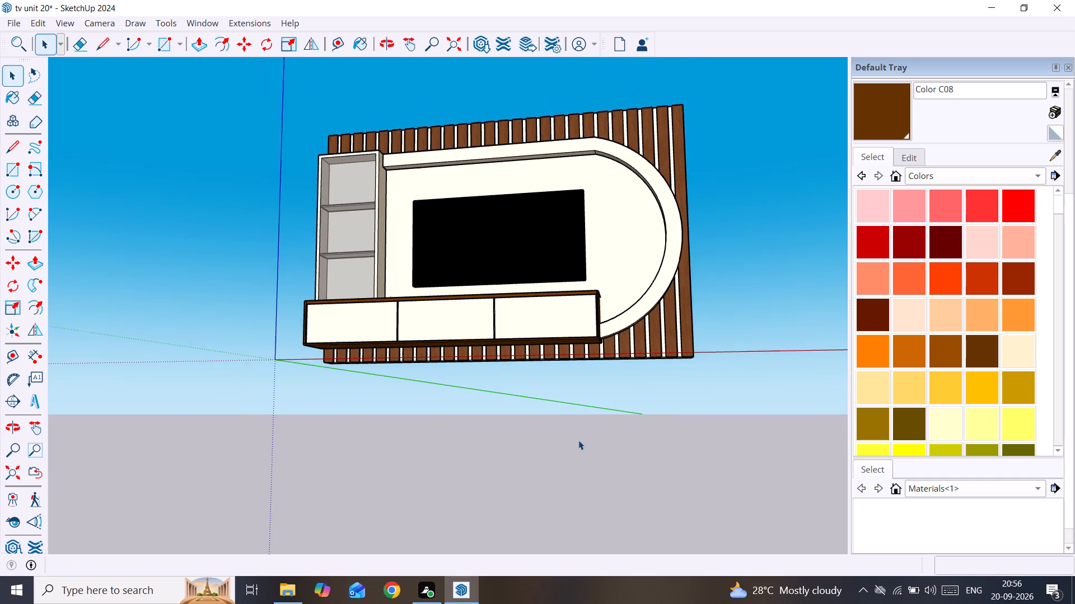
pyautogui.scroll(-1, 578, 440)
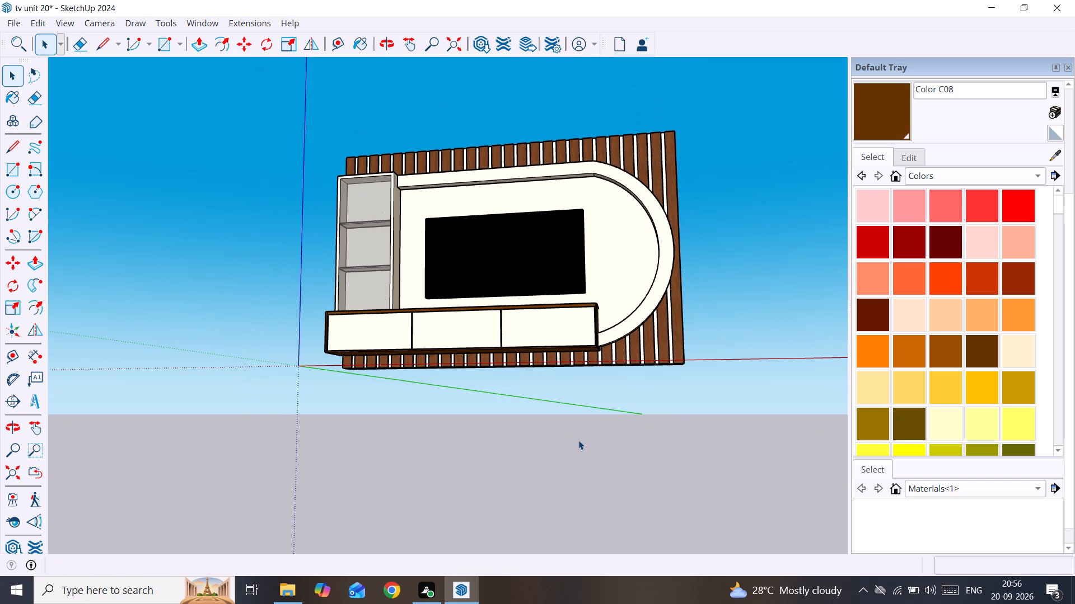
pyautogui.scroll(-2, 579, 440)
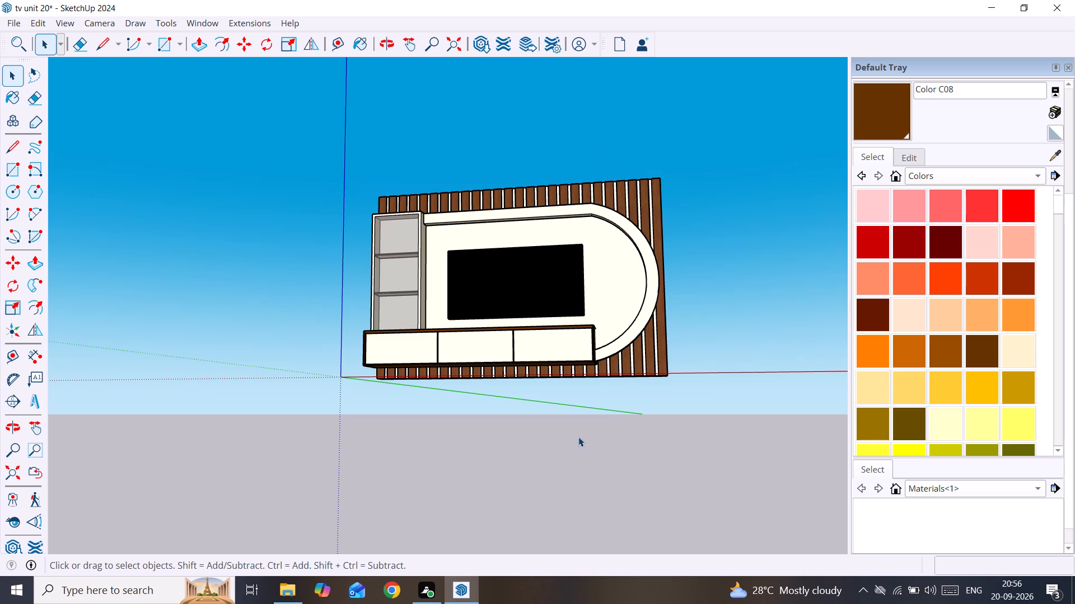
pyautogui.scroll(-3, 578, 437)
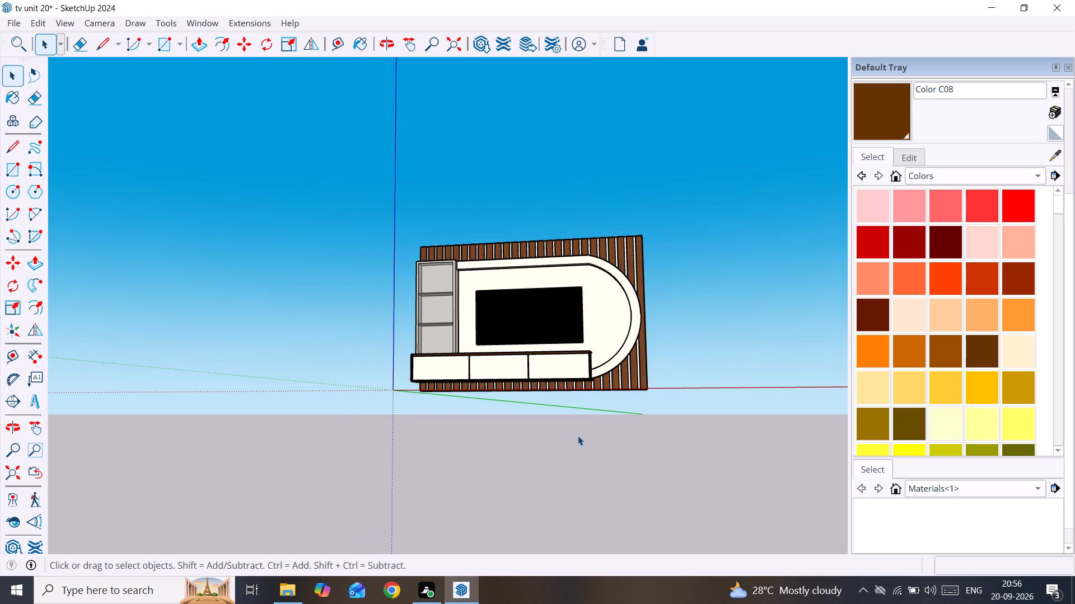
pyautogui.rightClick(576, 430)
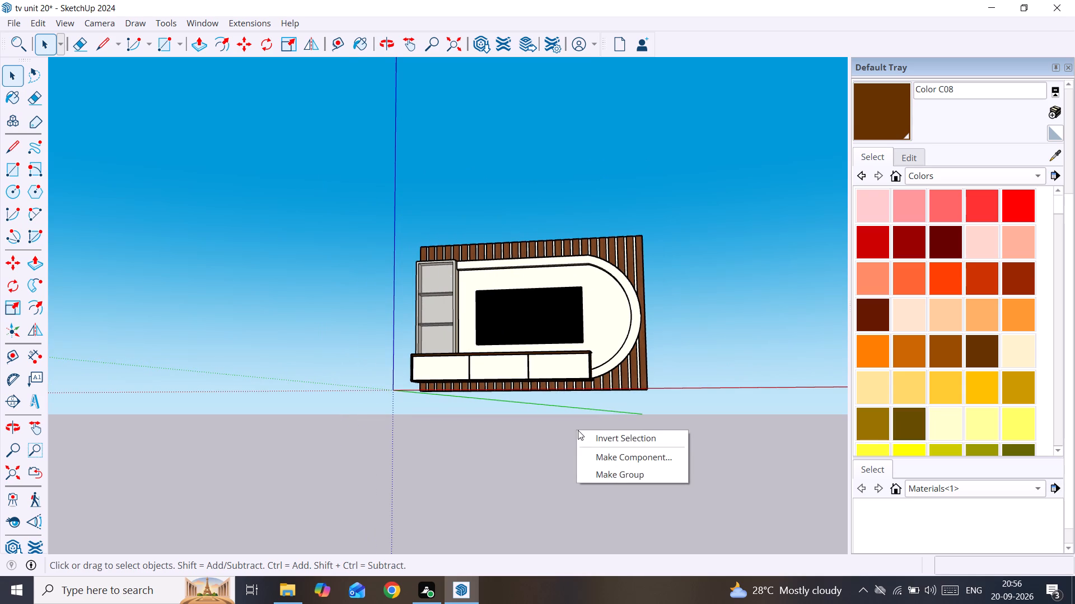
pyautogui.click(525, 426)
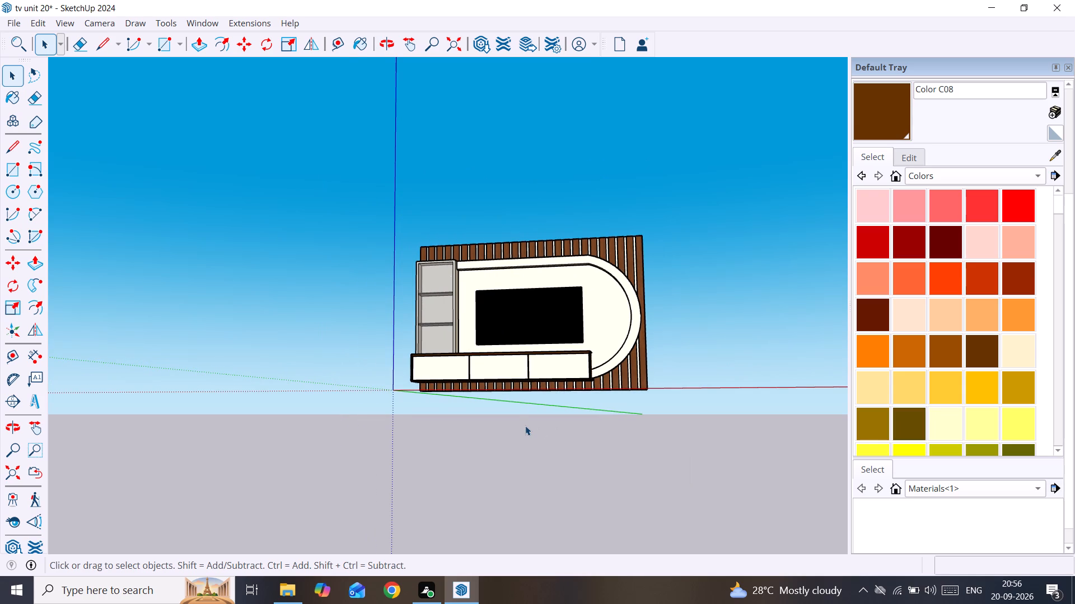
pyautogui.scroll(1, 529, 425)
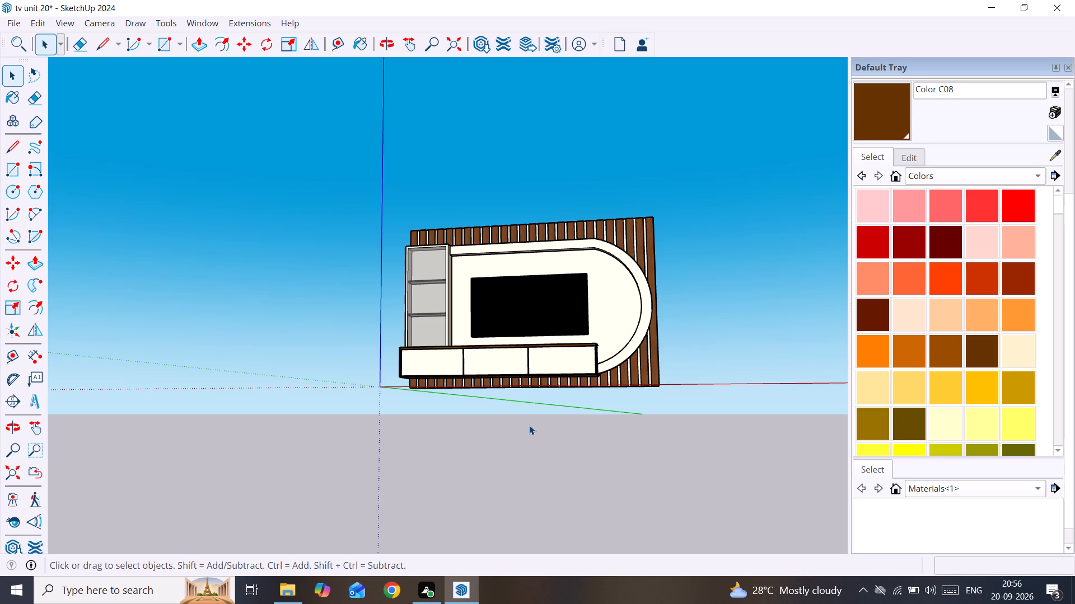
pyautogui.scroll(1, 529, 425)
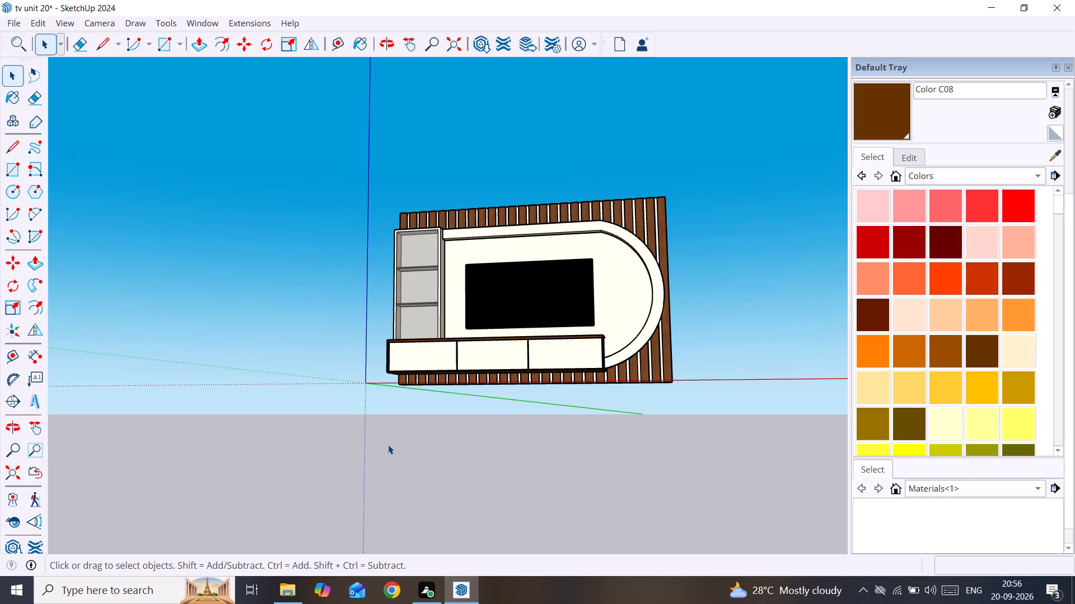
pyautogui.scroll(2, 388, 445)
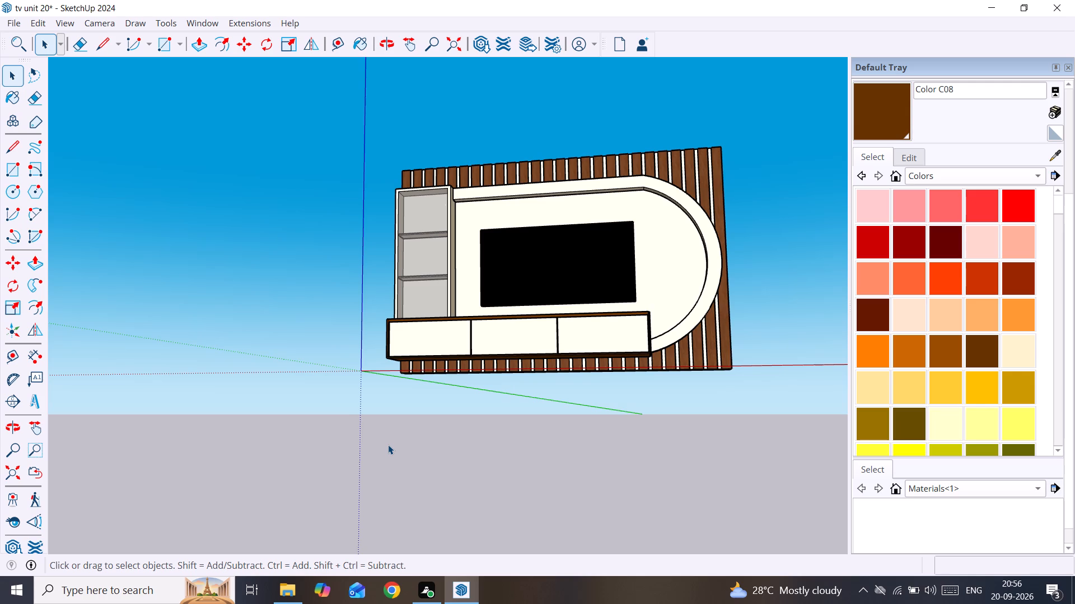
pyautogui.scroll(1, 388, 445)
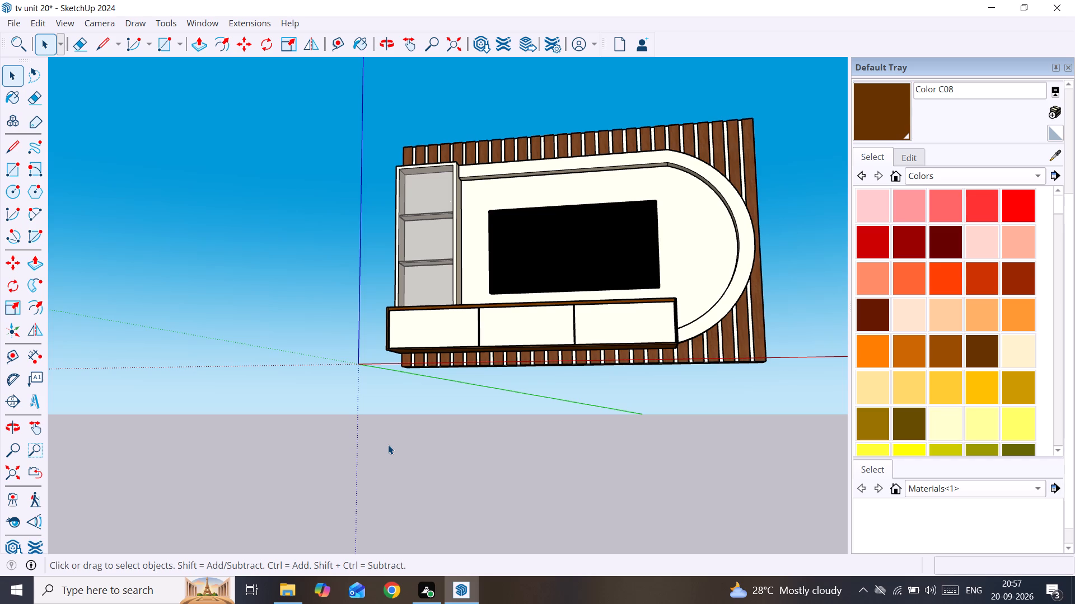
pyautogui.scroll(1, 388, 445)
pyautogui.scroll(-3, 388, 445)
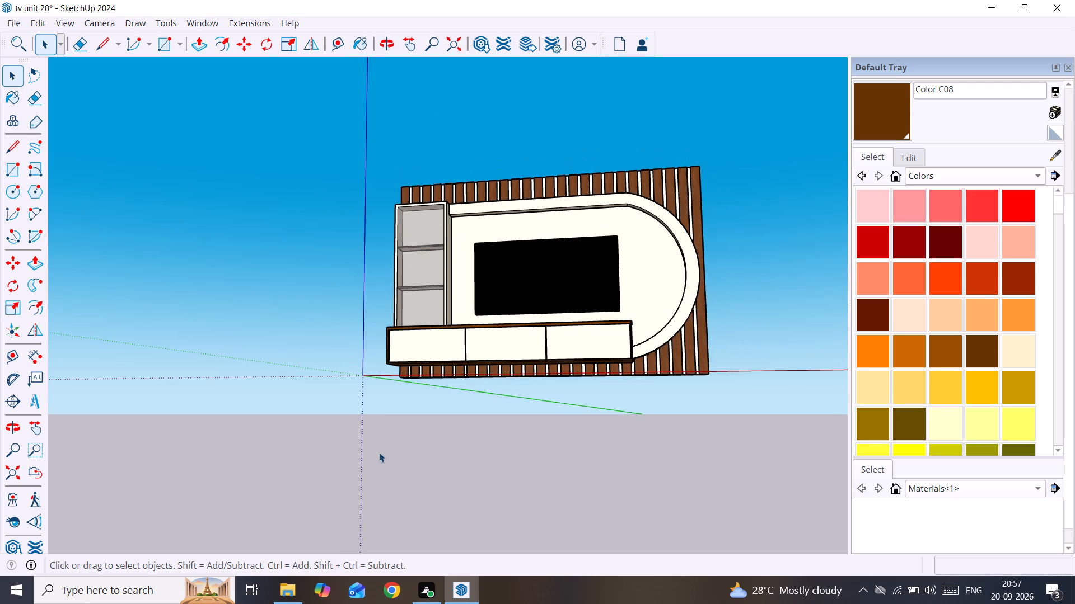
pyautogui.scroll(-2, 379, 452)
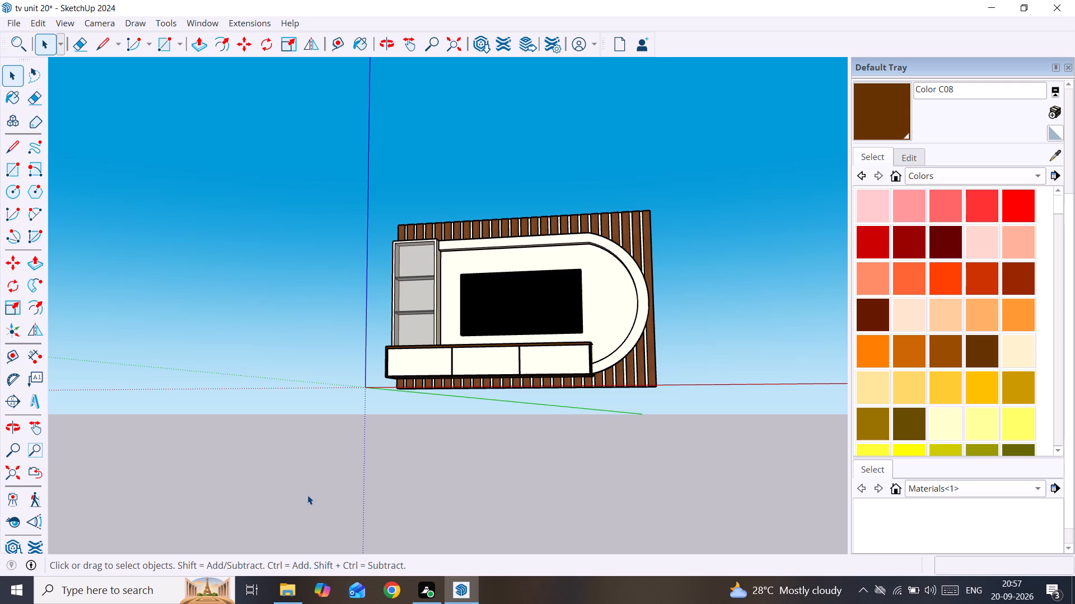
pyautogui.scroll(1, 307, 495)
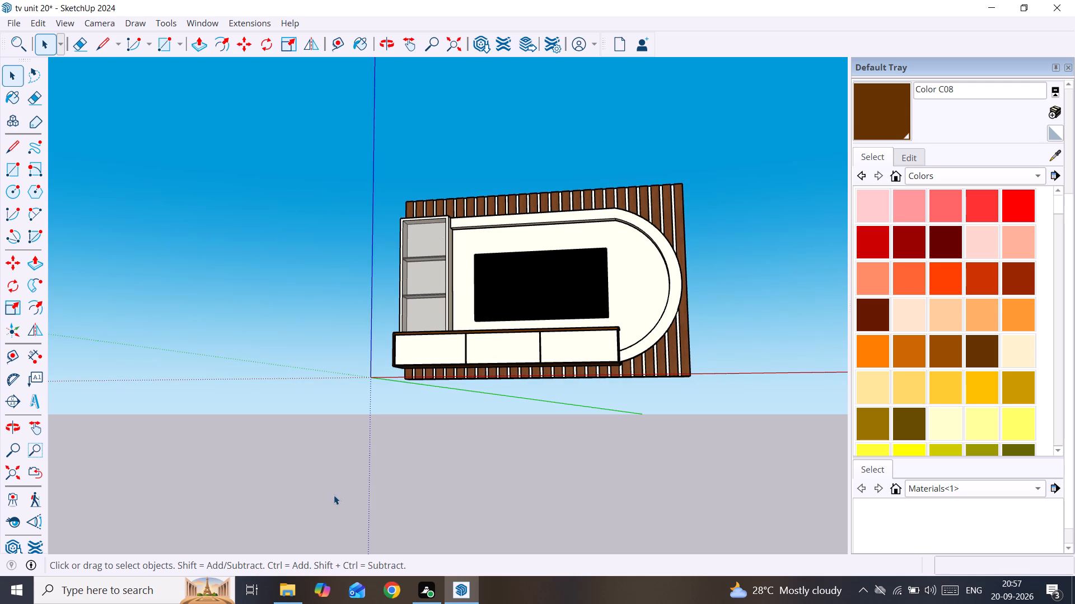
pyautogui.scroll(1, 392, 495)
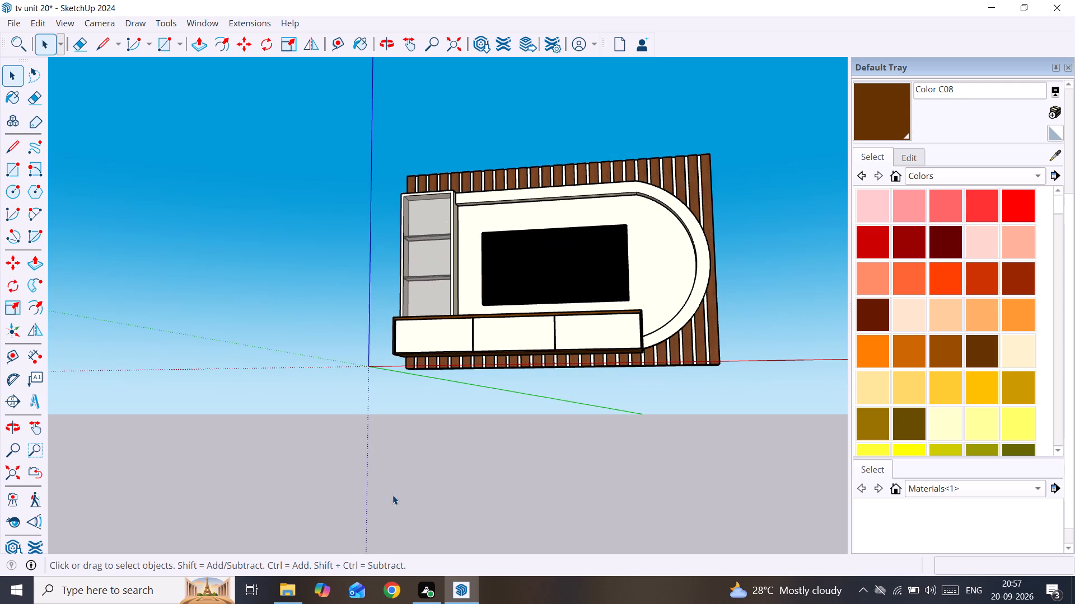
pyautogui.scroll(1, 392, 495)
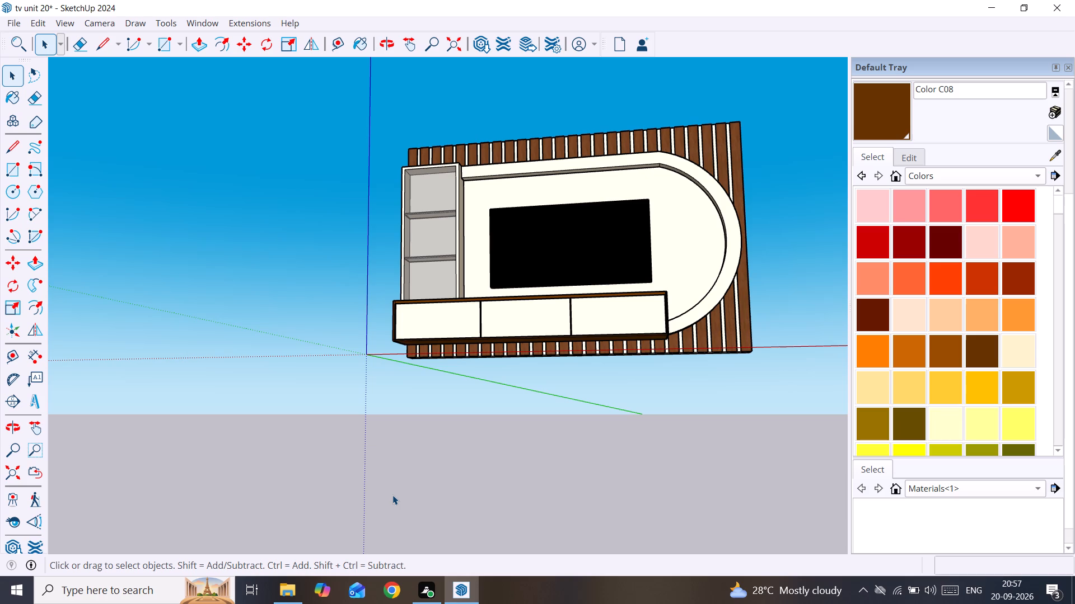
# Examine the drawer fronts, TV screen and open shelves up close from slightly below.
pyautogui.moveTo(392, 495); pyautogui.dragTo(394, 495, button='middle')
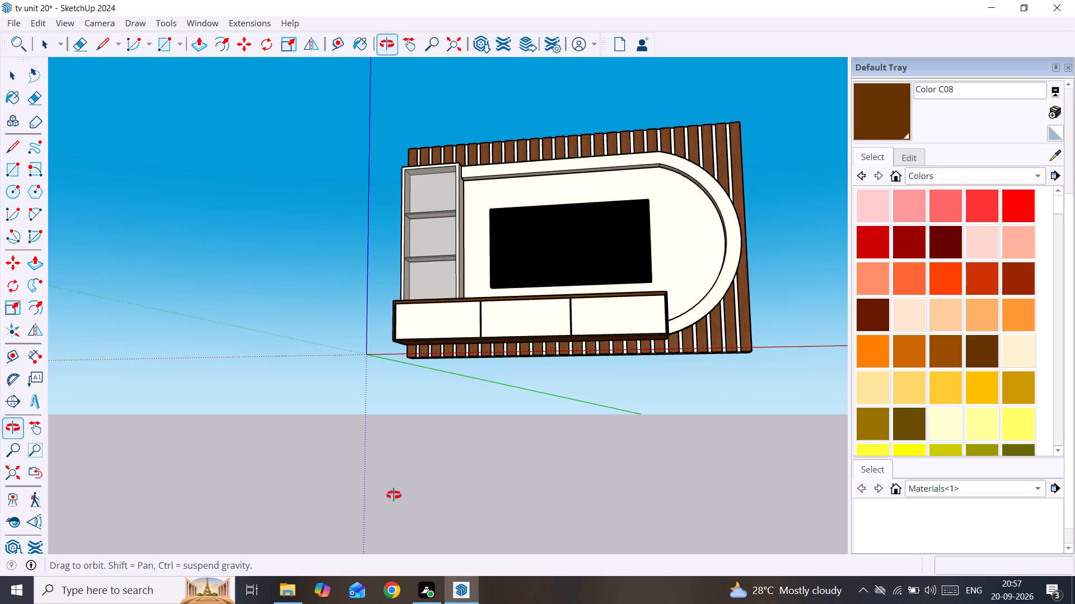
pyautogui.moveTo(394, 495); pyautogui.dragTo(504, 465, button='middle')
pyautogui.scroll(1, 491, 471)
pyautogui.scroll(1, 410, 440)
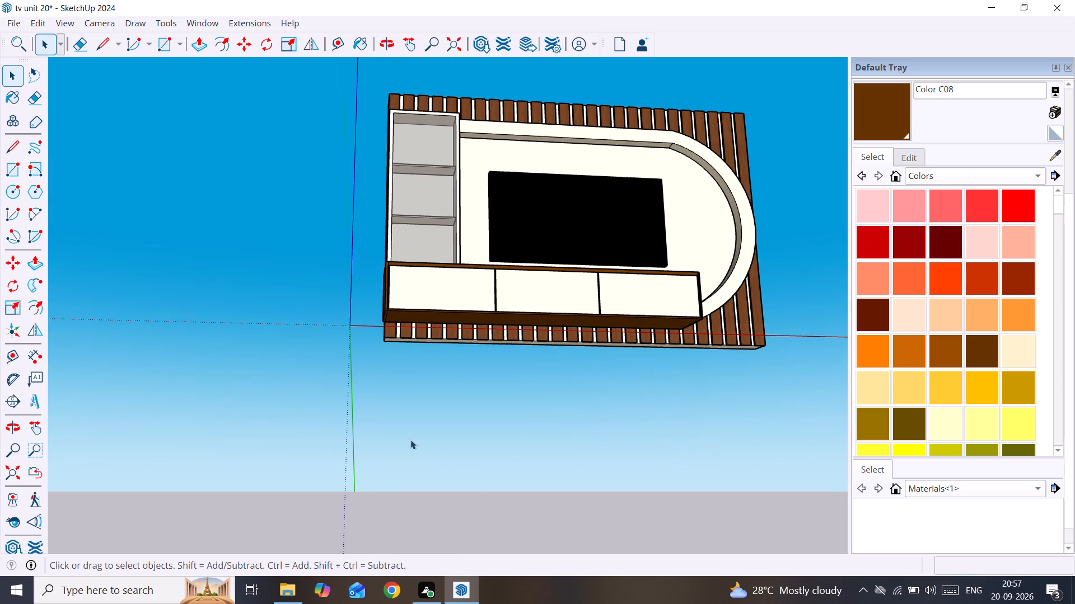
pyautogui.scroll(2, 410, 440)
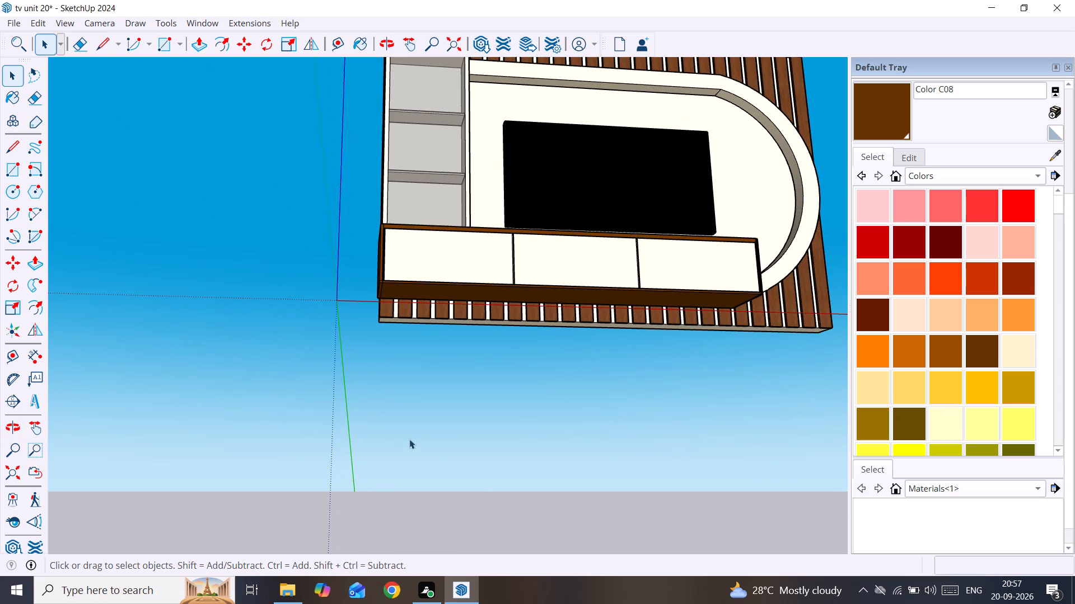
pyautogui.scroll(1, 409, 439)
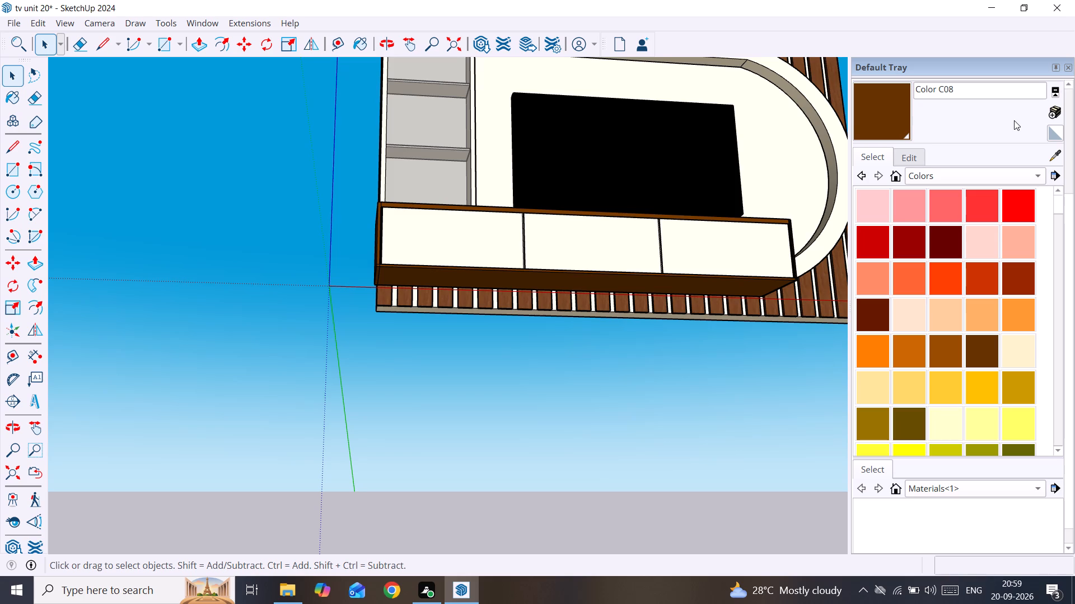
pyautogui.scroll(1, 1007, 124)
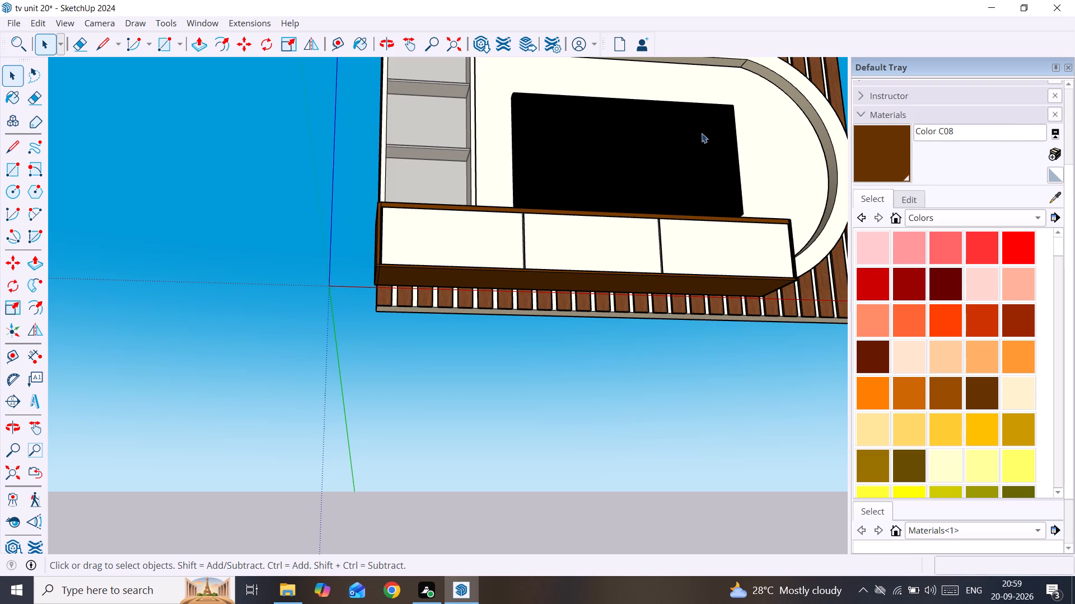
pyautogui.scroll(-1, 623, 135)
pyautogui.scroll(1, 623, 135)
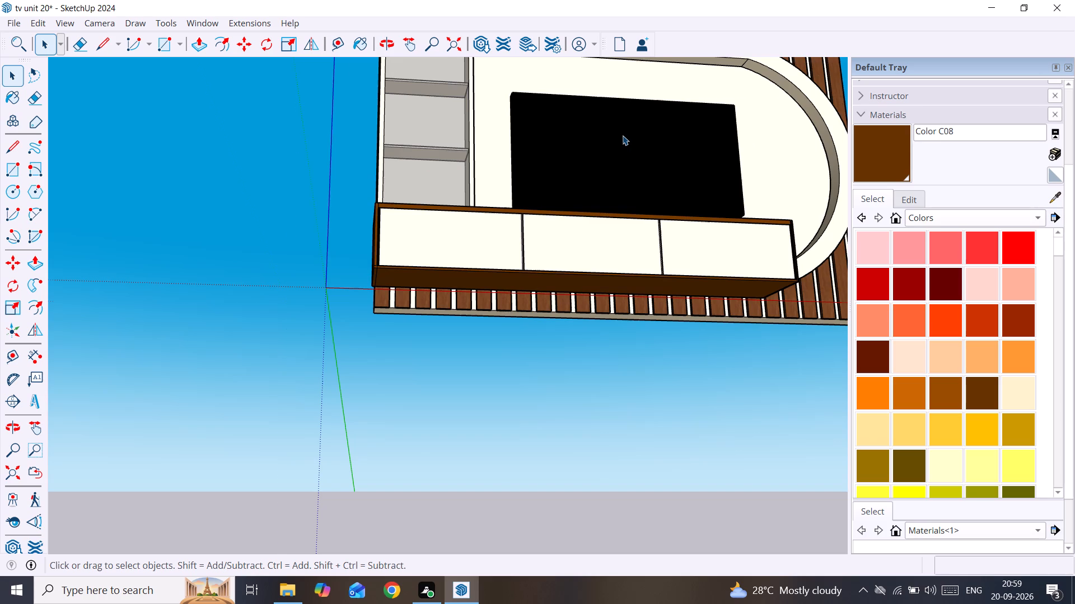
pyautogui.scroll(2, 623, 135)
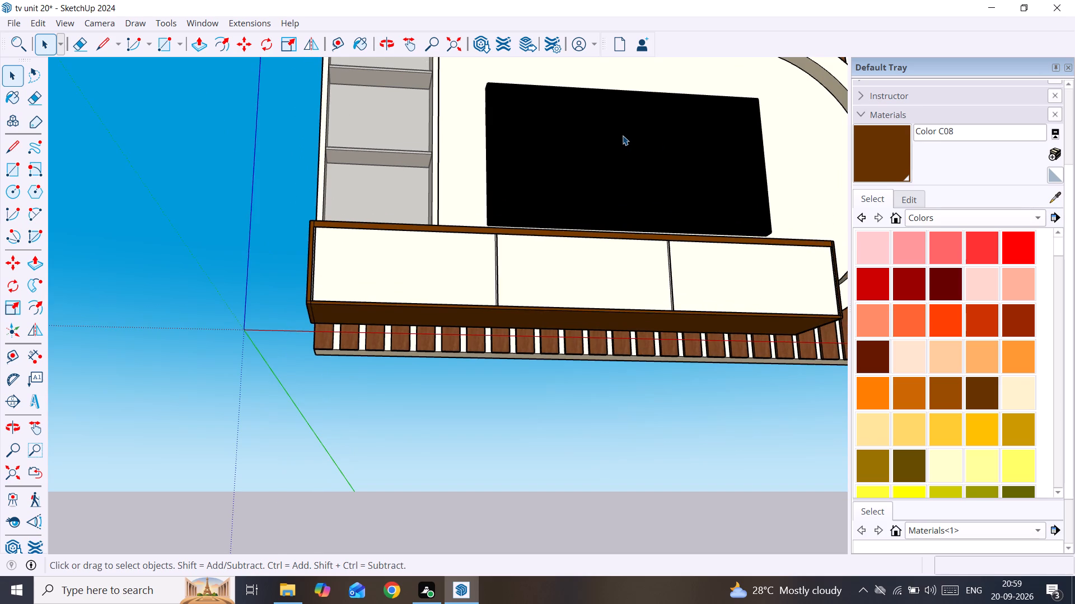
# Inspect the drawer cabinet's underside and end panel together with the lower ends of the wooden wall slats.
pyautogui.moveTo(626, 135); pyautogui.dragTo(716, 141, button='middle')
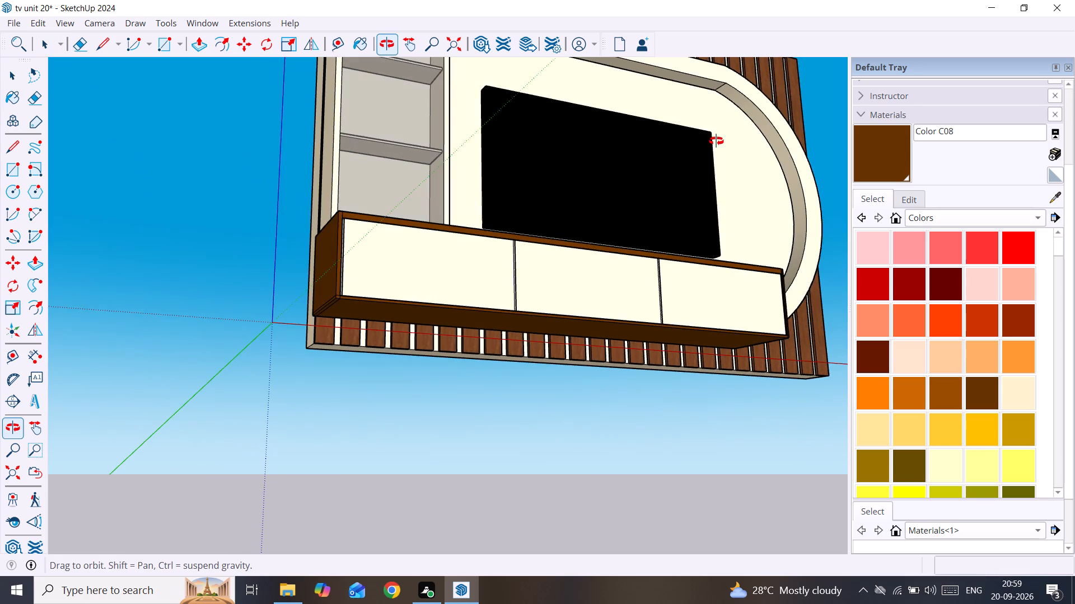
pyautogui.moveTo(716, 141); pyautogui.dragTo(779, 68, button='middle')
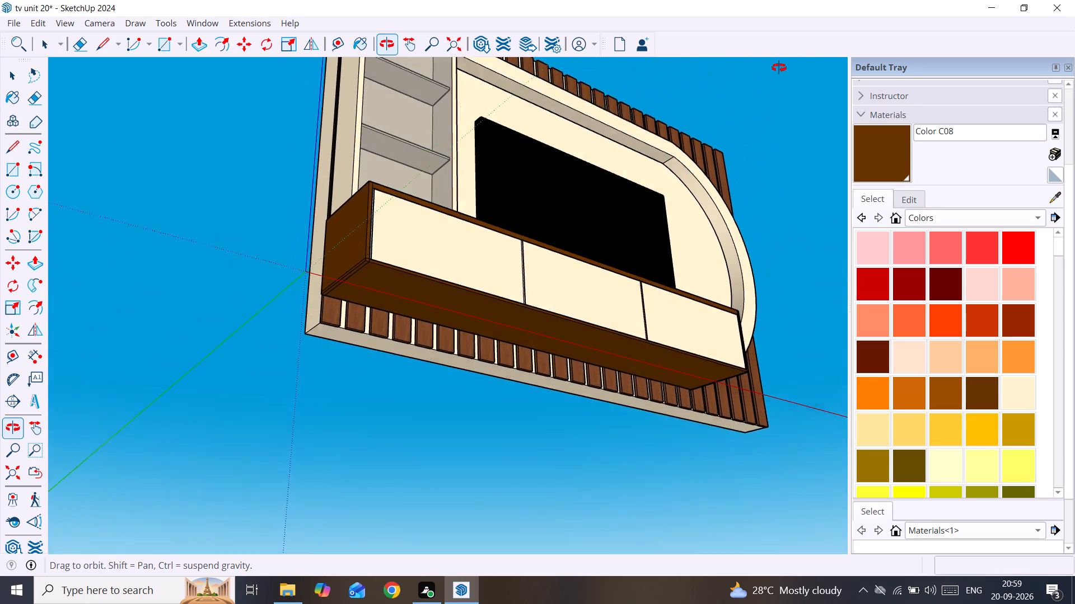
pyautogui.moveTo(779, 68); pyautogui.dragTo(718, 0, button='middle')
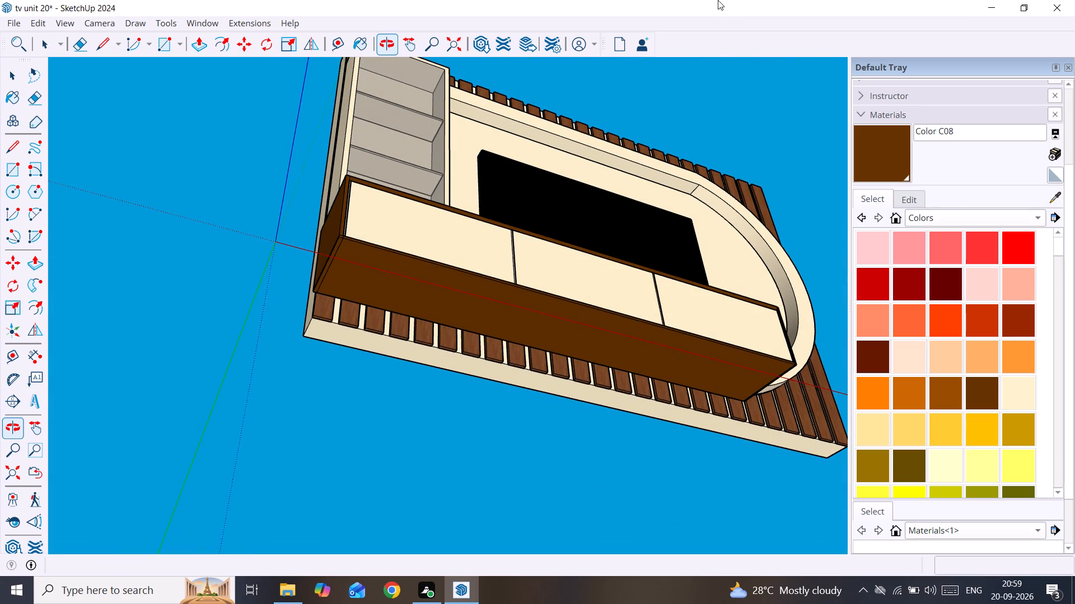
pyautogui.scroll(1, 546, 148)
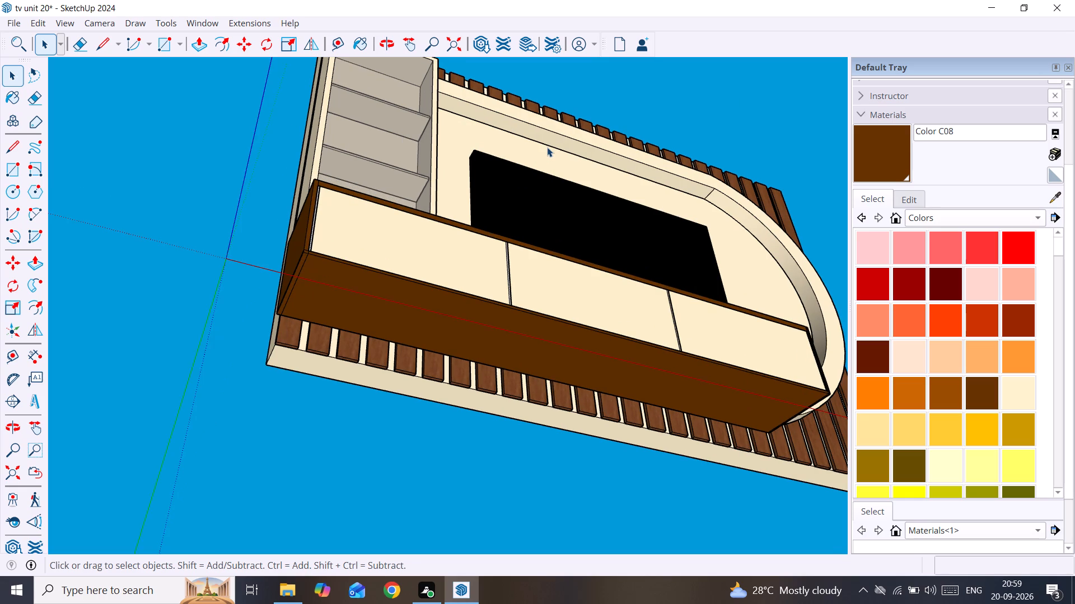
pyautogui.scroll(1, 548, 147)
pyautogui.scroll(-1, 549, 146)
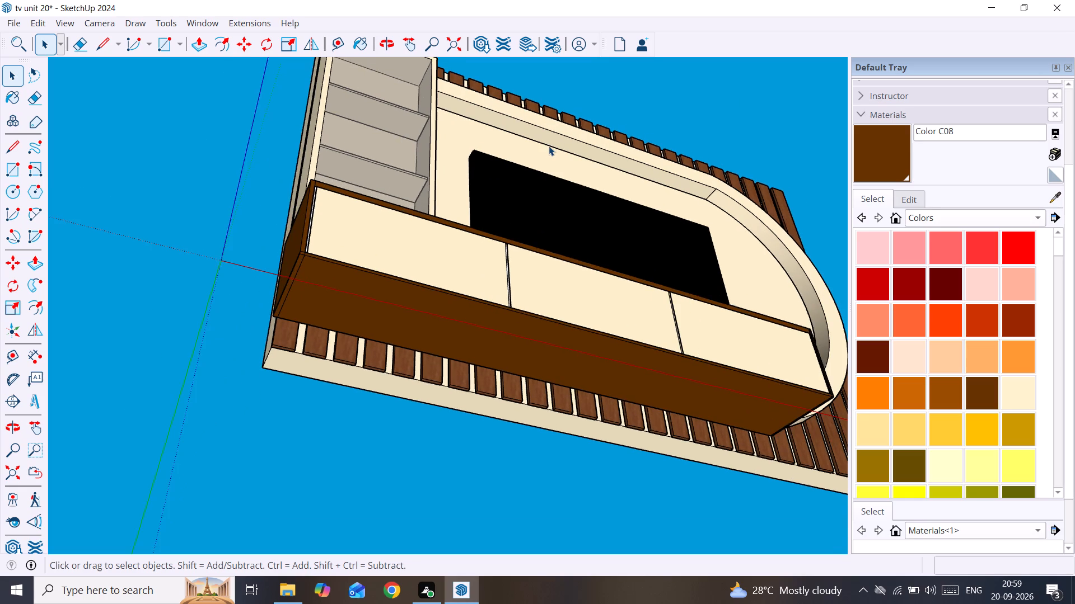
pyautogui.scroll(-2, 549, 146)
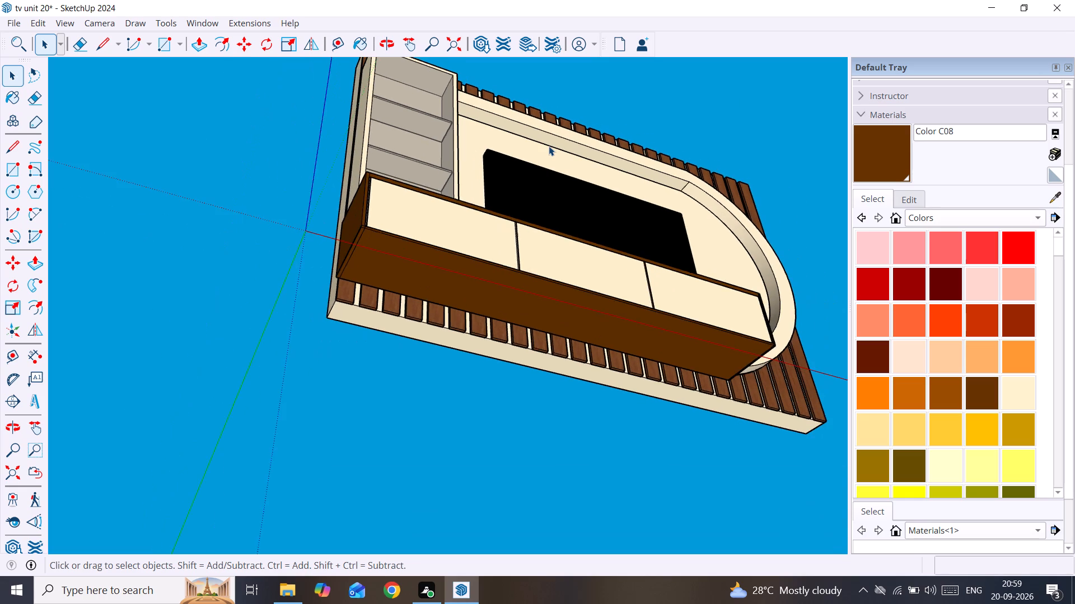
pyautogui.scroll(-2, 549, 146)
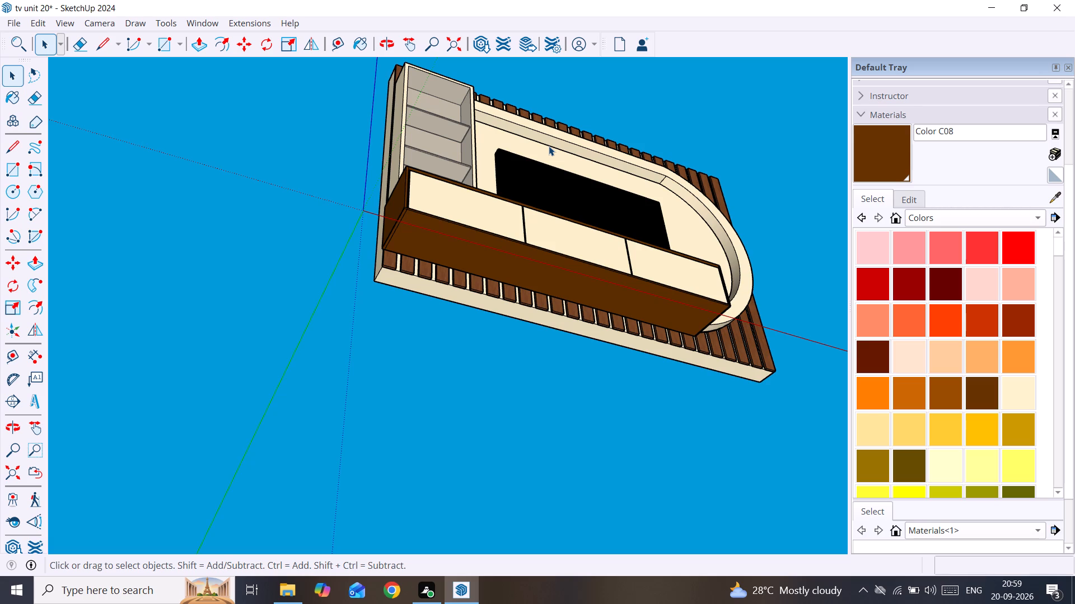
pyautogui.scroll(2, 549, 146)
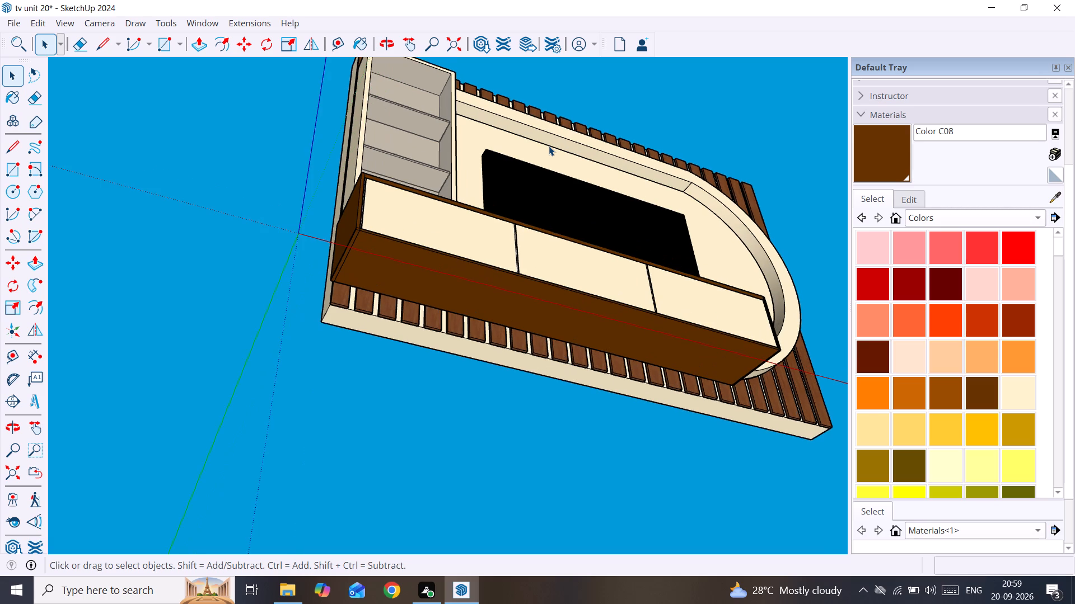
pyautogui.scroll(1, 549, 146)
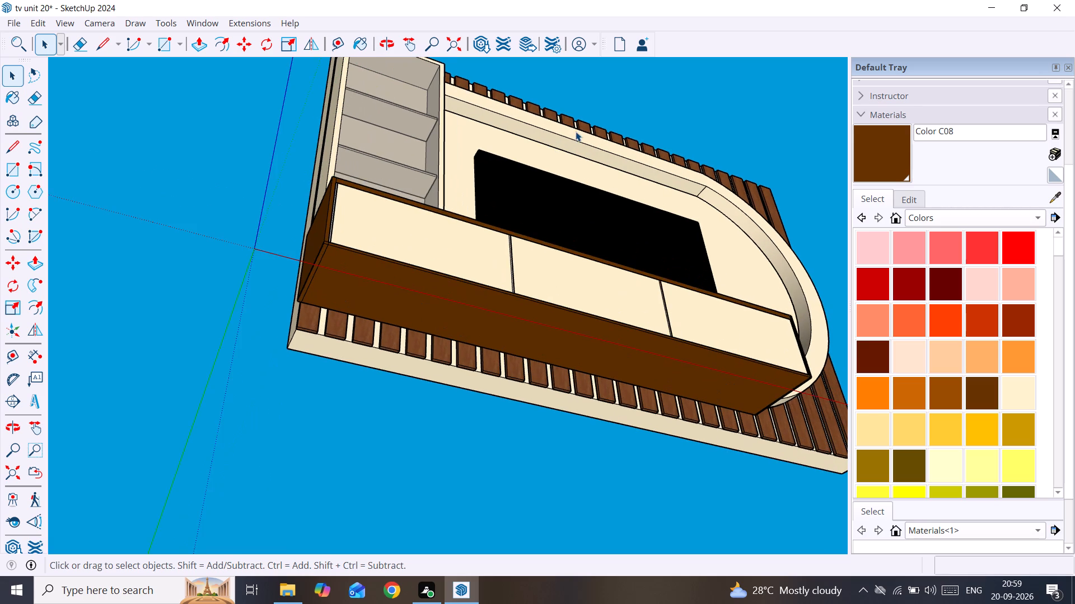
# Examine the TV unit's end profile where the open shelf unit and drawer cabinet meet the slatted wall.
pyautogui.moveTo(318, 253); pyautogui.dragTo(835, 442, button='middle')
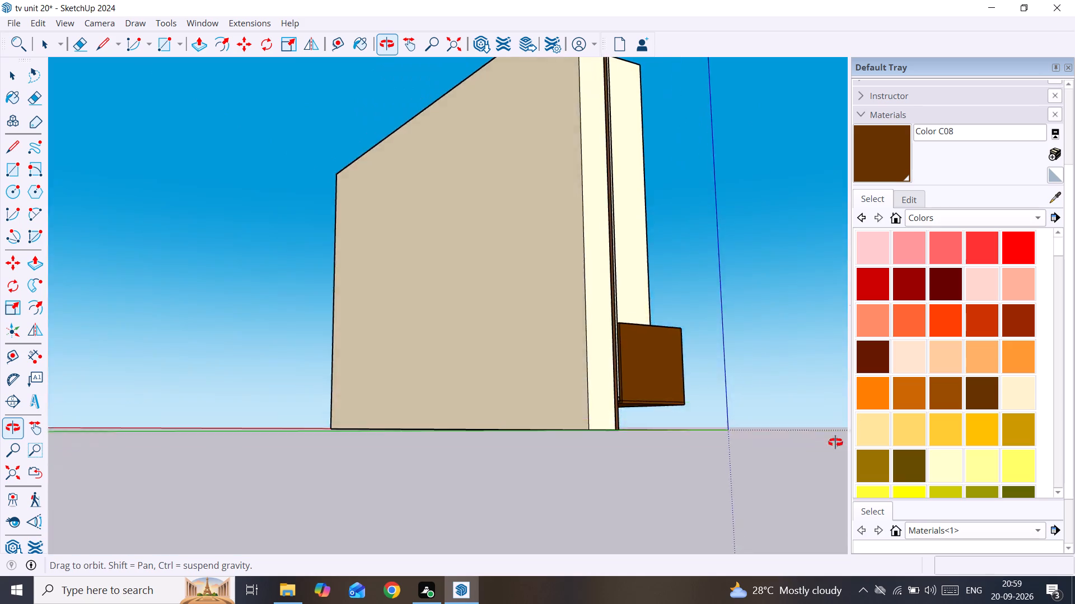
pyautogui.moveTo(835, 442); pyautogui.dragTo(663, 416, button='middle')
pyautogui.scroll(1, 641, 400)
pyautogui.click(526, 267)
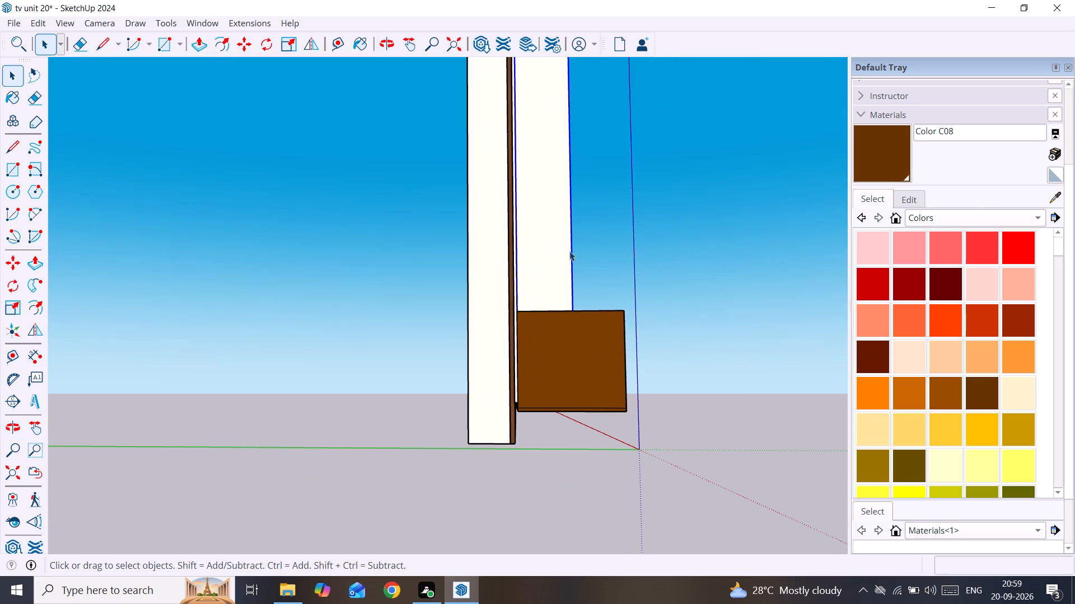
pyautogui.scroll(2, 569, 251)
pyautogui.scroll(-2, 569, 251)
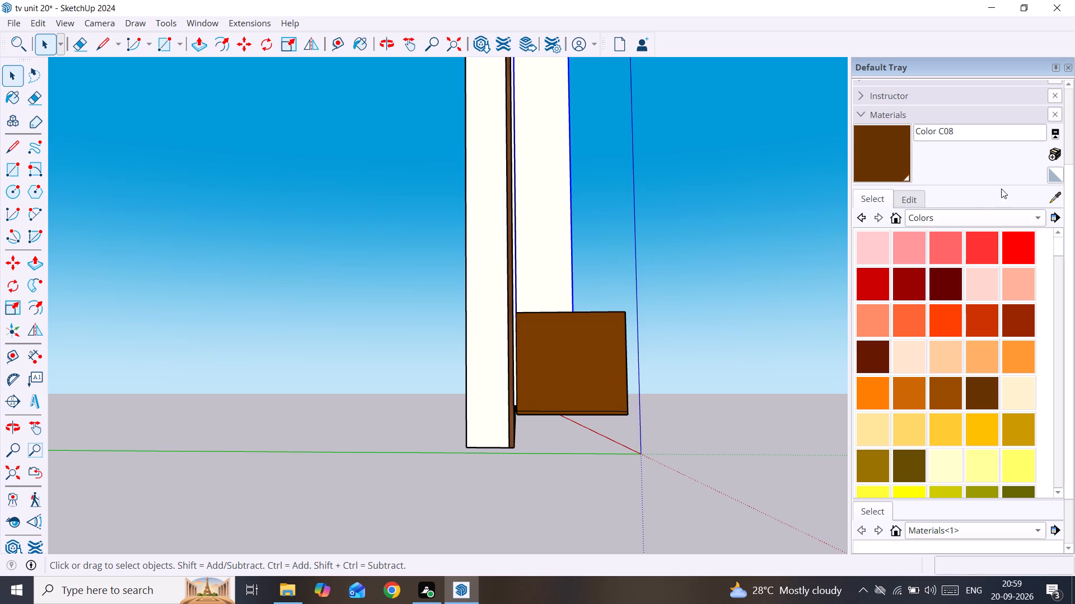
pyautogui.scroll(-2, 1029, 155)
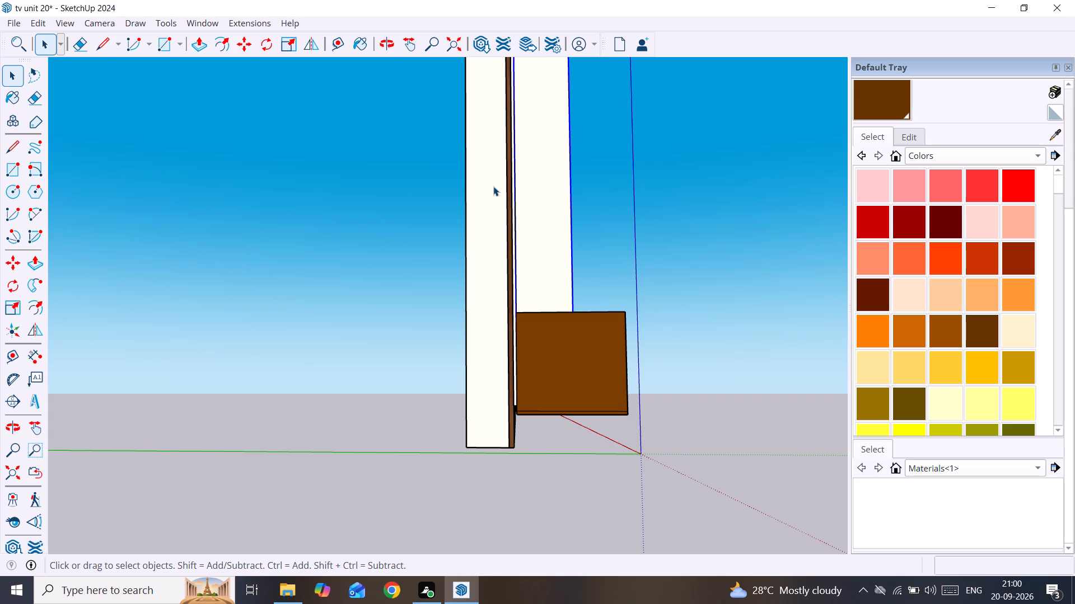
pyautogui.scroll(-2, 493, 186)
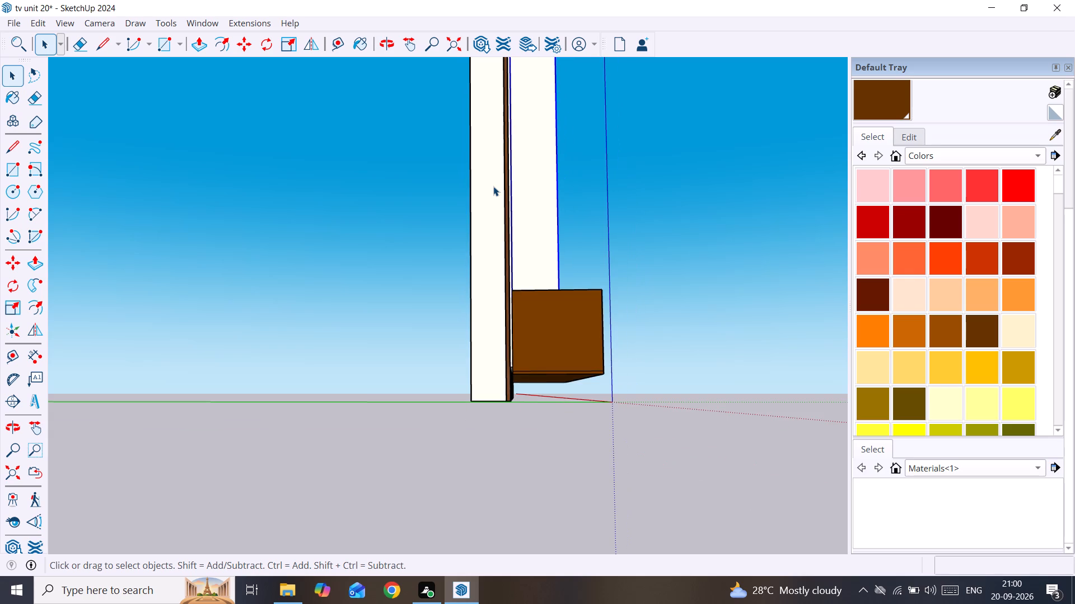
# Review the TV unit from its back corner around to the whole front, with nothing selected.
pyautogui.moveTo(493, 186); pyautogui.dragTo(641, 137, button='middle')
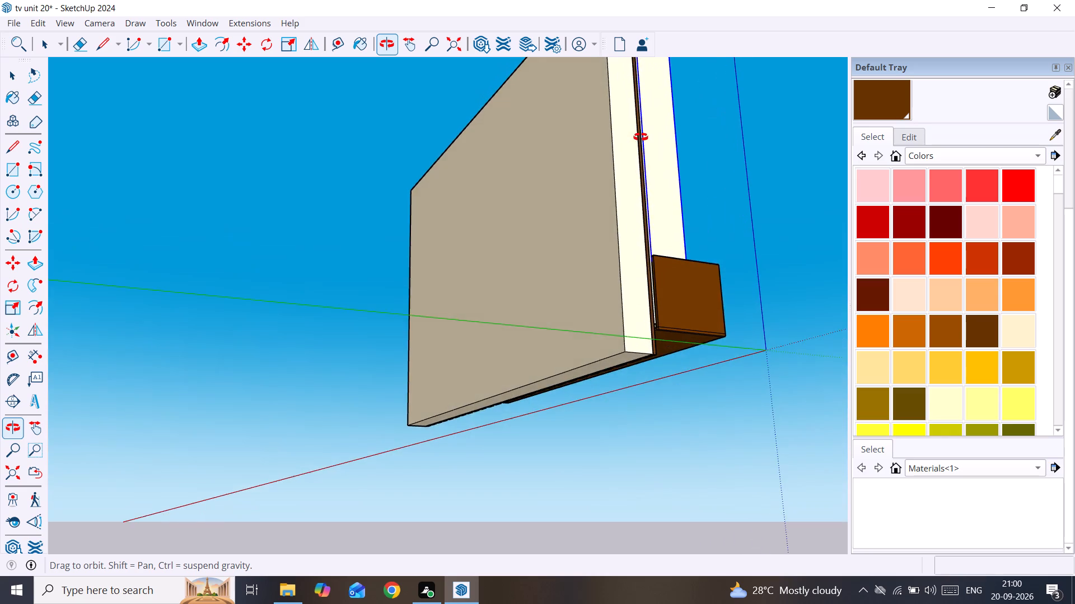
pyautogui.moveTo(641, 137); pyautogui.dragTo(149, 243, button='middle')
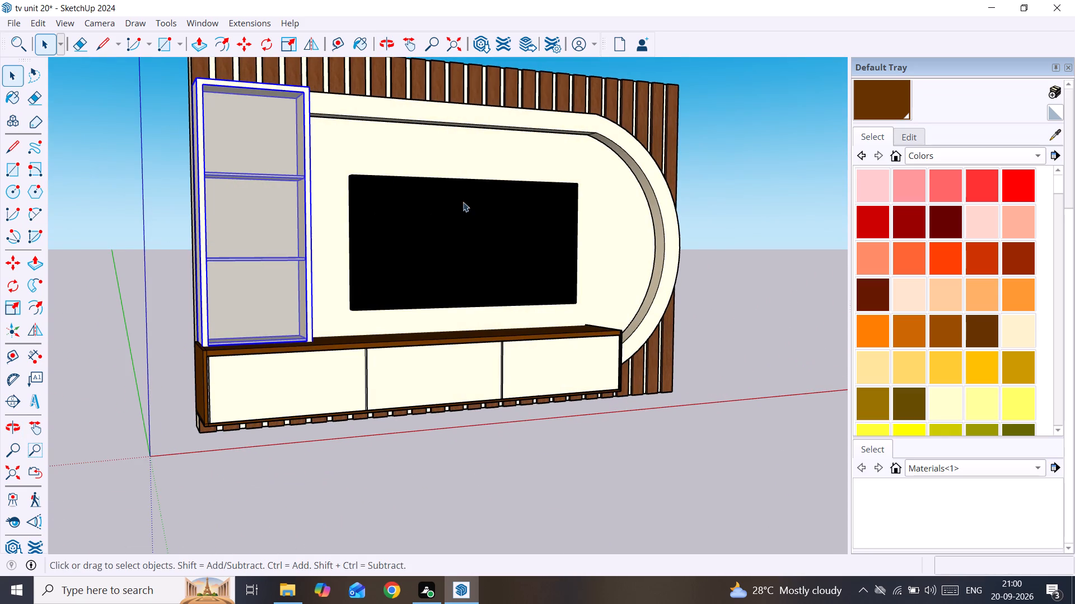
pyautogui.click(702, 165)
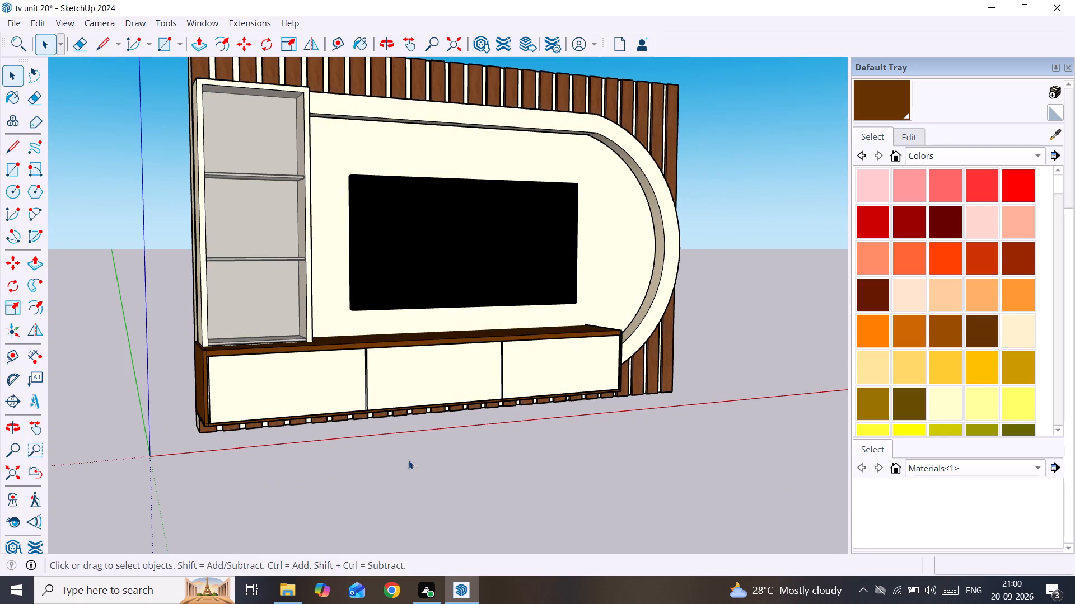
pyautogui.moveTo(396, 457); pyautogui.dragTo(403, 401, button='middle')
pyautogui.scroll(-4, 403, 401)
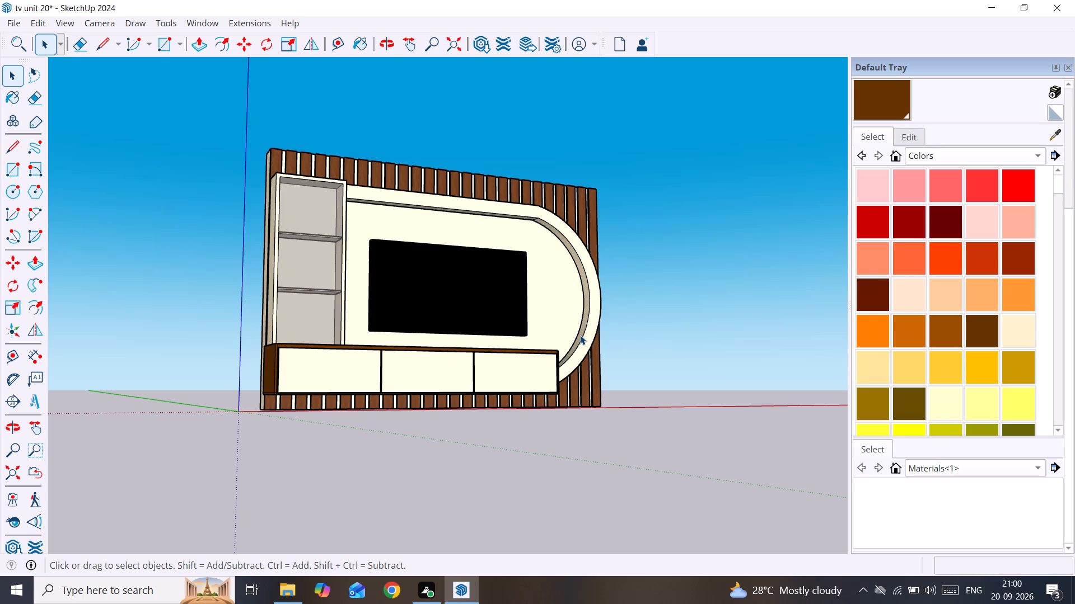
pyautogui.scroll(-3, 580, 335)
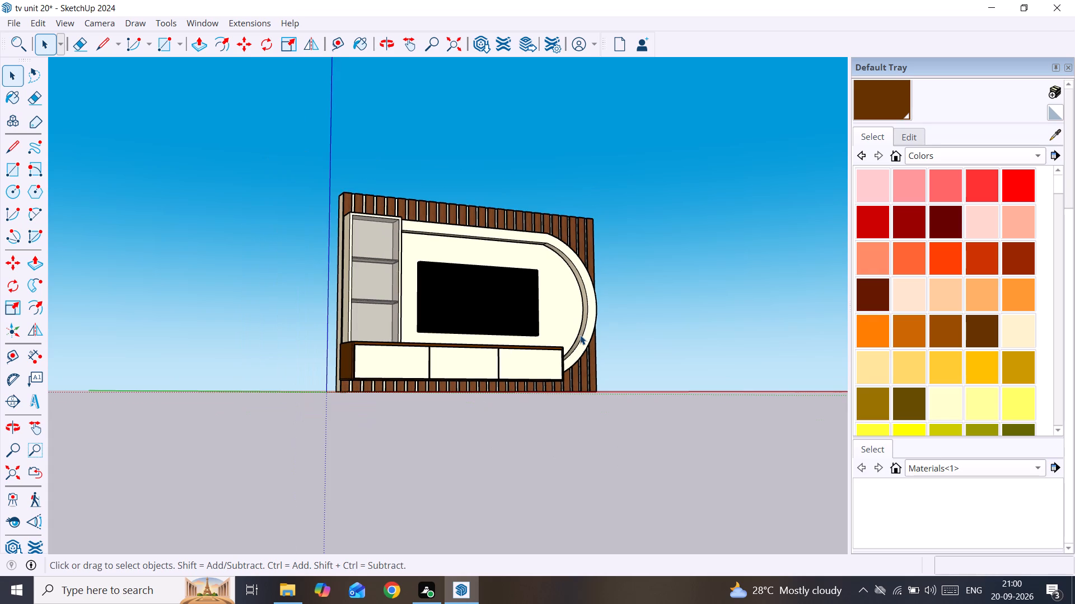
pyautogui.scroll(-1, 580, 335)
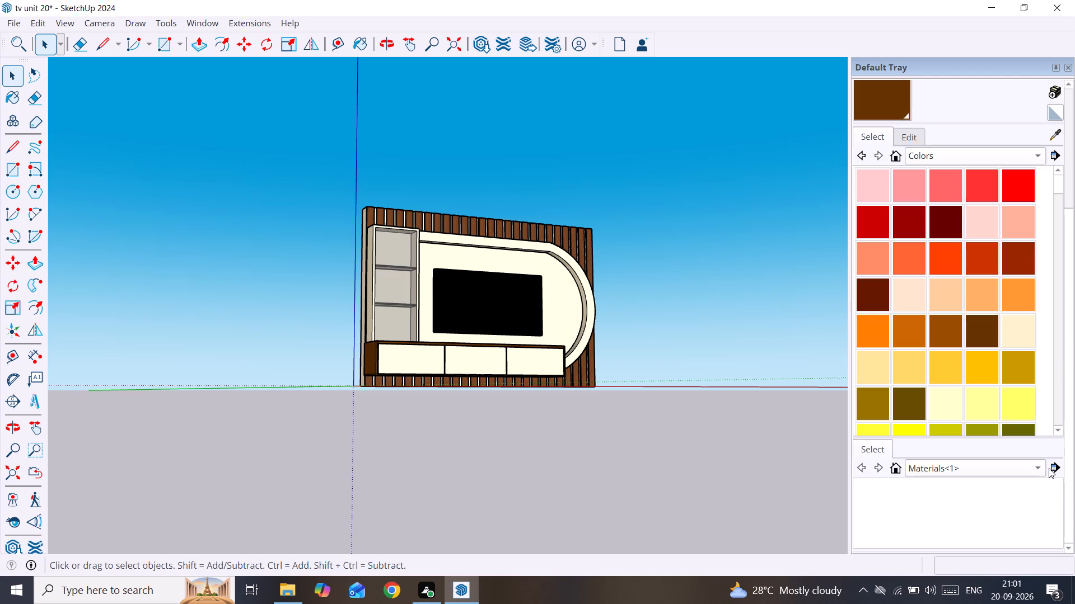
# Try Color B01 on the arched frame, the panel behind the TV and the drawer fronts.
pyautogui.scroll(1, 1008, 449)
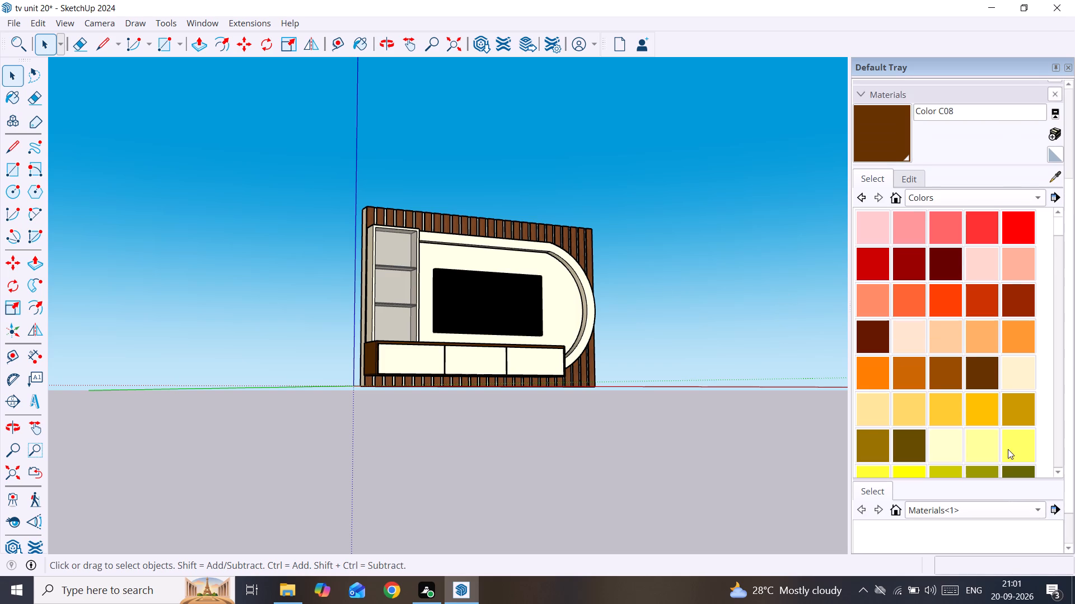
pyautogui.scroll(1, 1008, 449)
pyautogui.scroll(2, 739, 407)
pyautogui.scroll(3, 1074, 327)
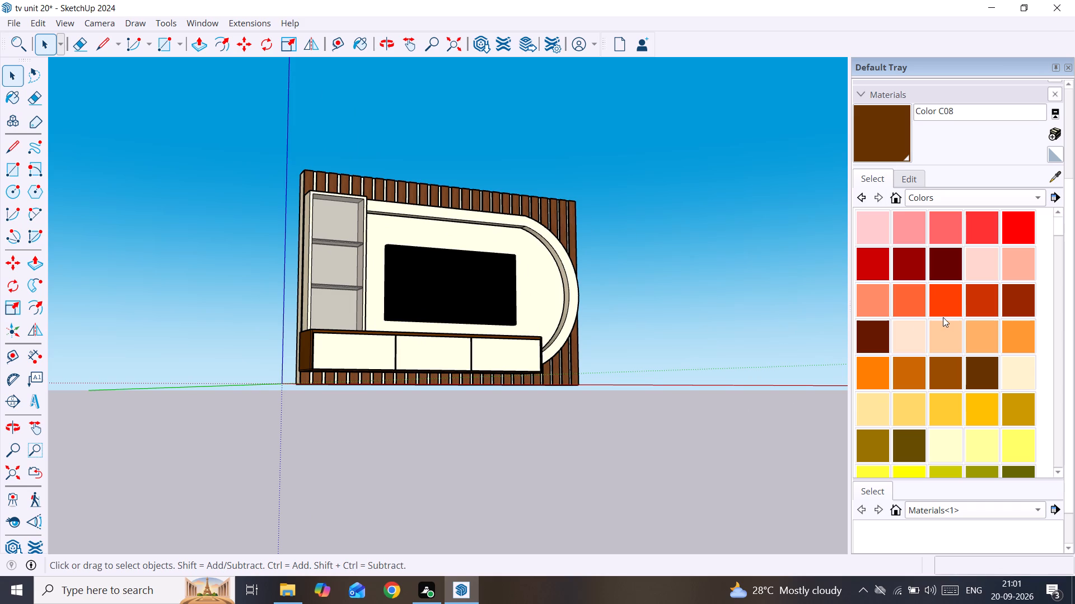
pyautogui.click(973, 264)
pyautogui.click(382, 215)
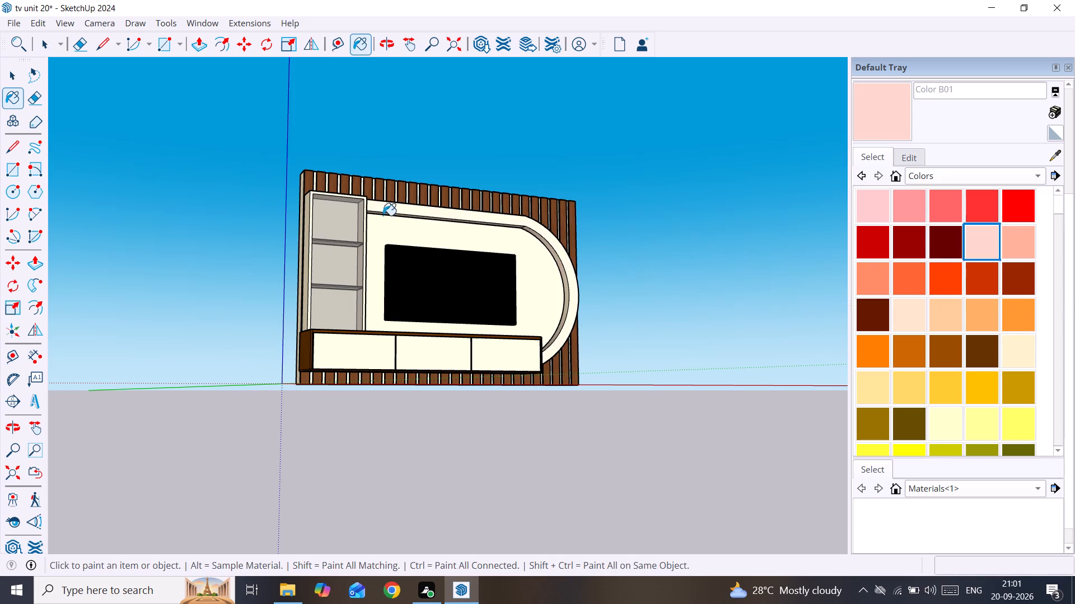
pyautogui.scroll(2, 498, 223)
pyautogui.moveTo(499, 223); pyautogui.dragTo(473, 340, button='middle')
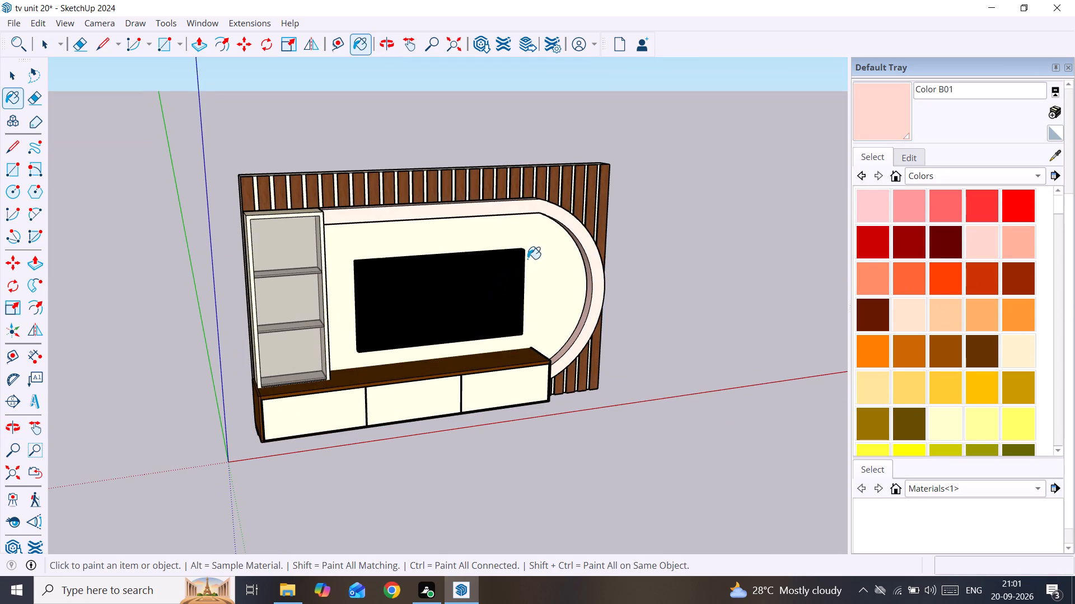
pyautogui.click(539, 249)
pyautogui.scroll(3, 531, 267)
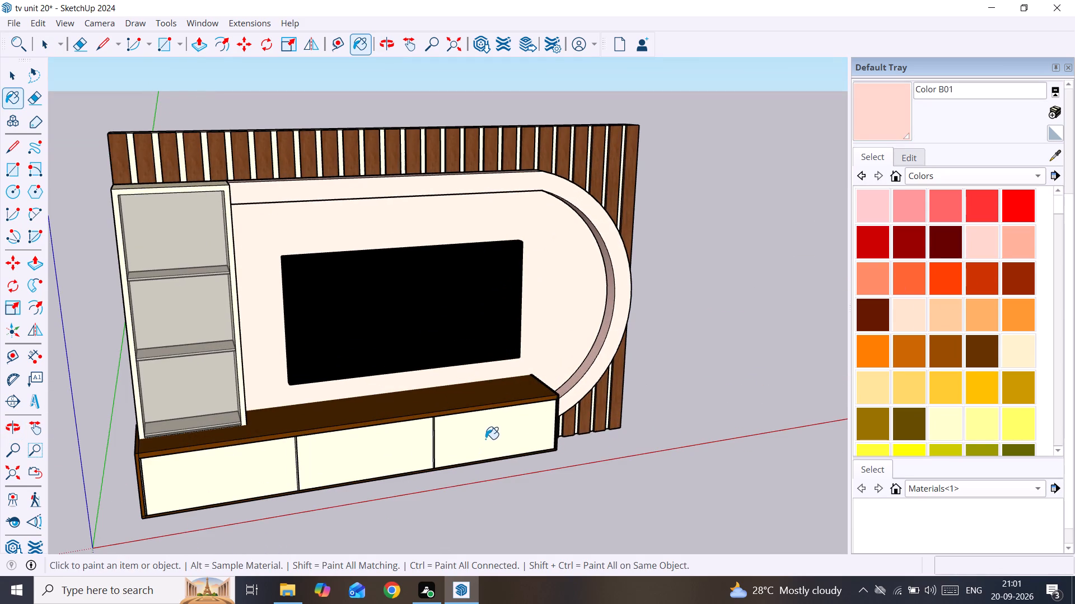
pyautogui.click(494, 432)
# Paint the panel behind the TV, the arched frame and the drawer fronts with Color D01.
pyautogui.click(1032, 356)
pyautogui.click(592, 240)
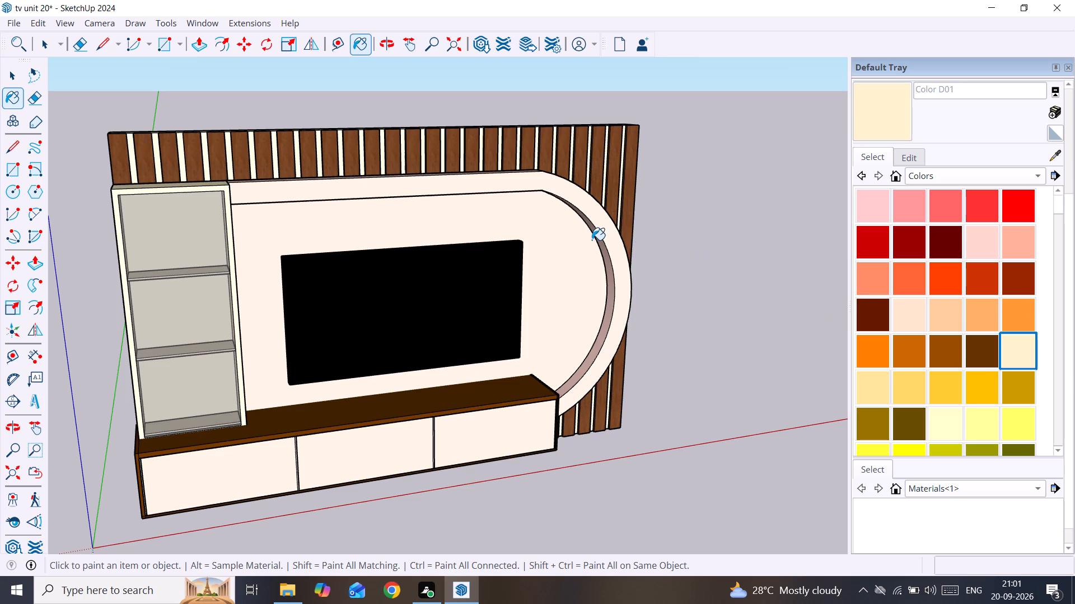
pyautogui.click(602, 226)
pyautogui.click(468, 427)
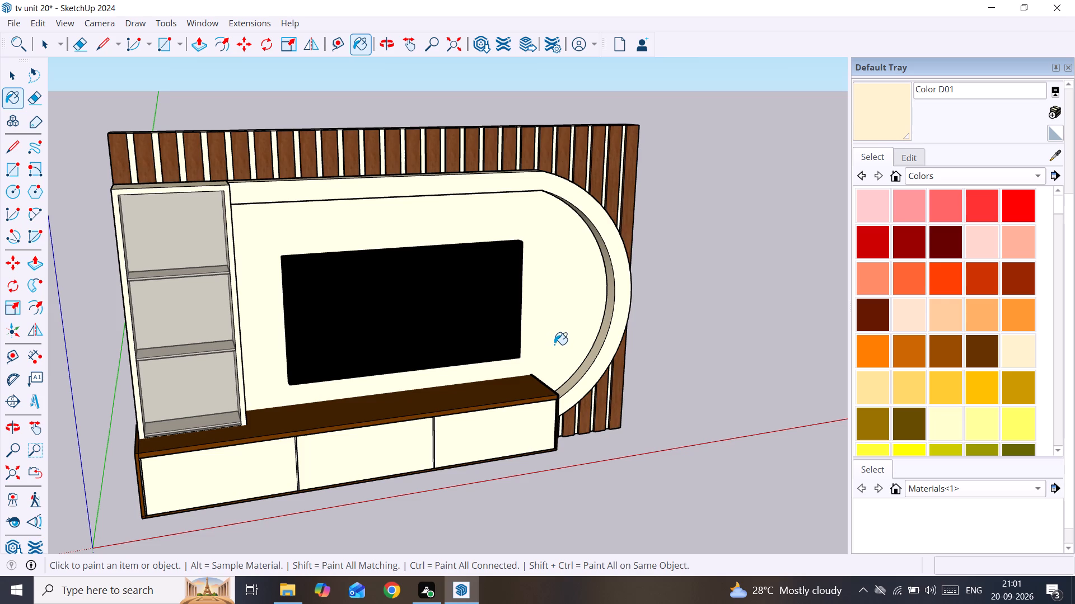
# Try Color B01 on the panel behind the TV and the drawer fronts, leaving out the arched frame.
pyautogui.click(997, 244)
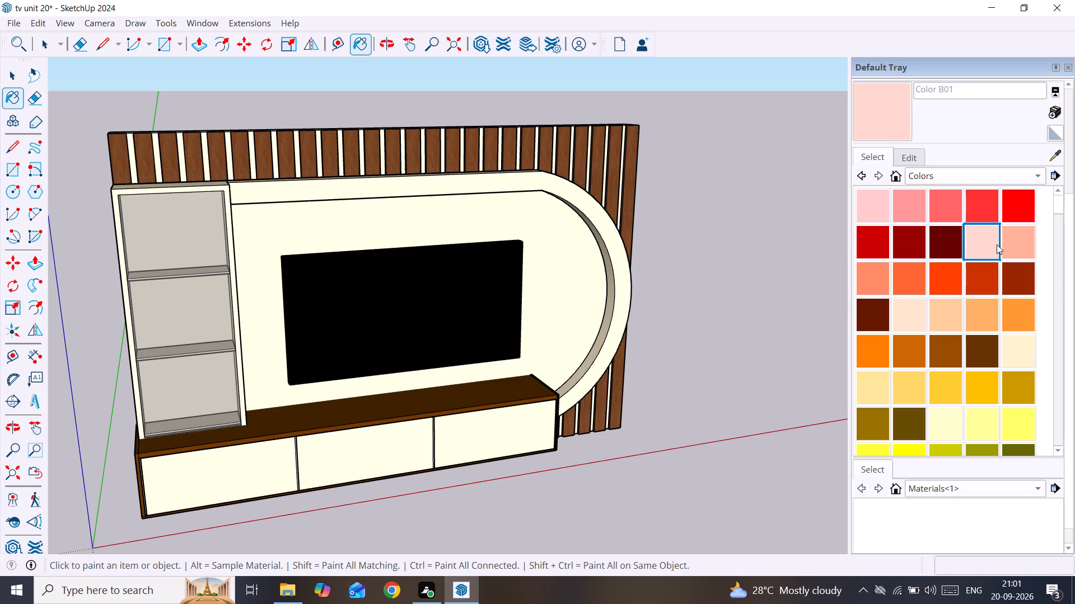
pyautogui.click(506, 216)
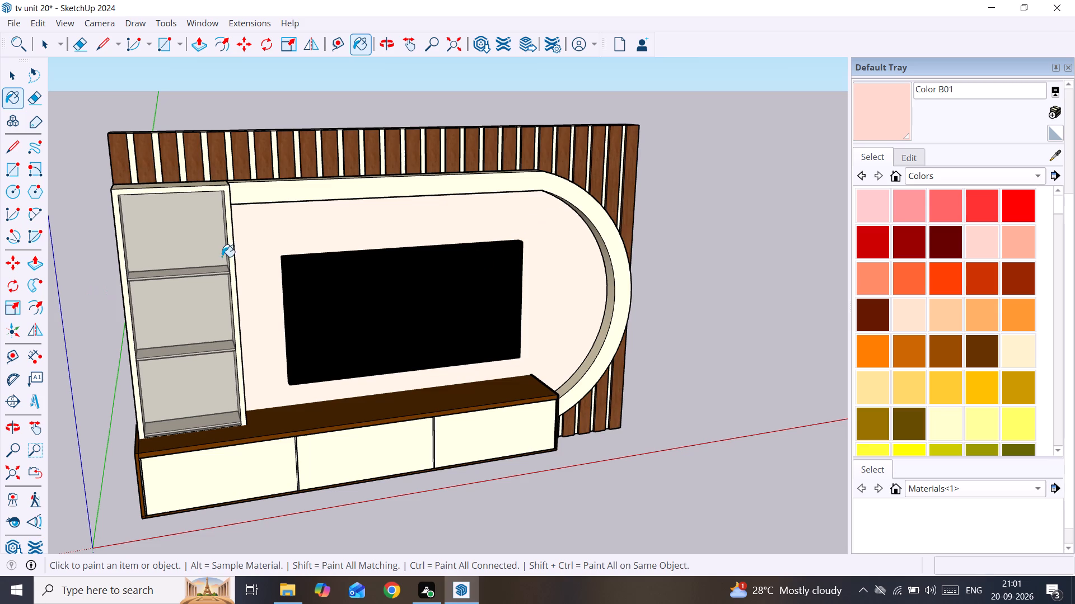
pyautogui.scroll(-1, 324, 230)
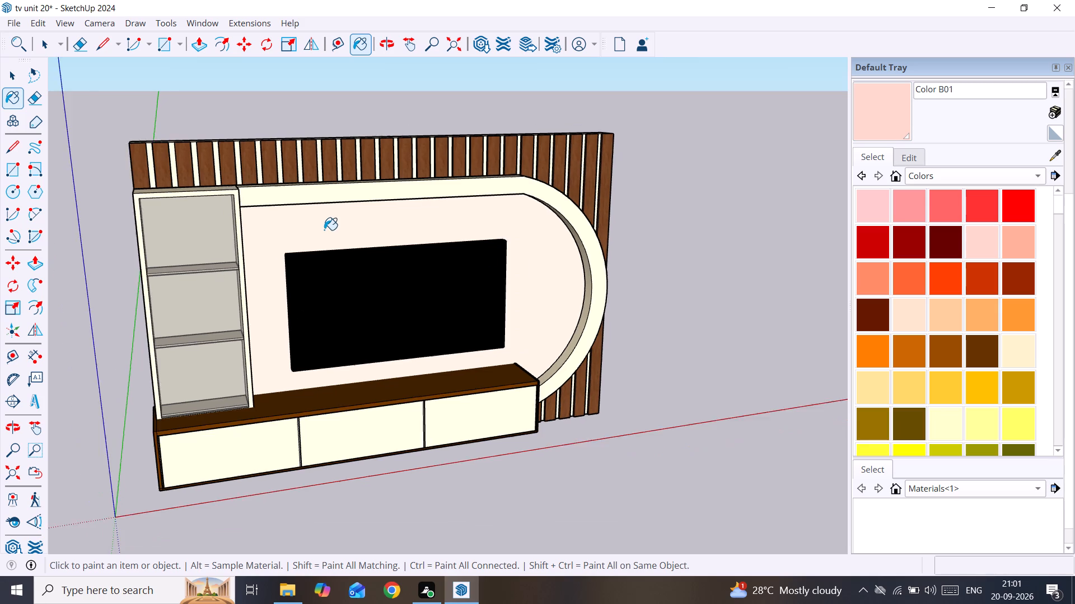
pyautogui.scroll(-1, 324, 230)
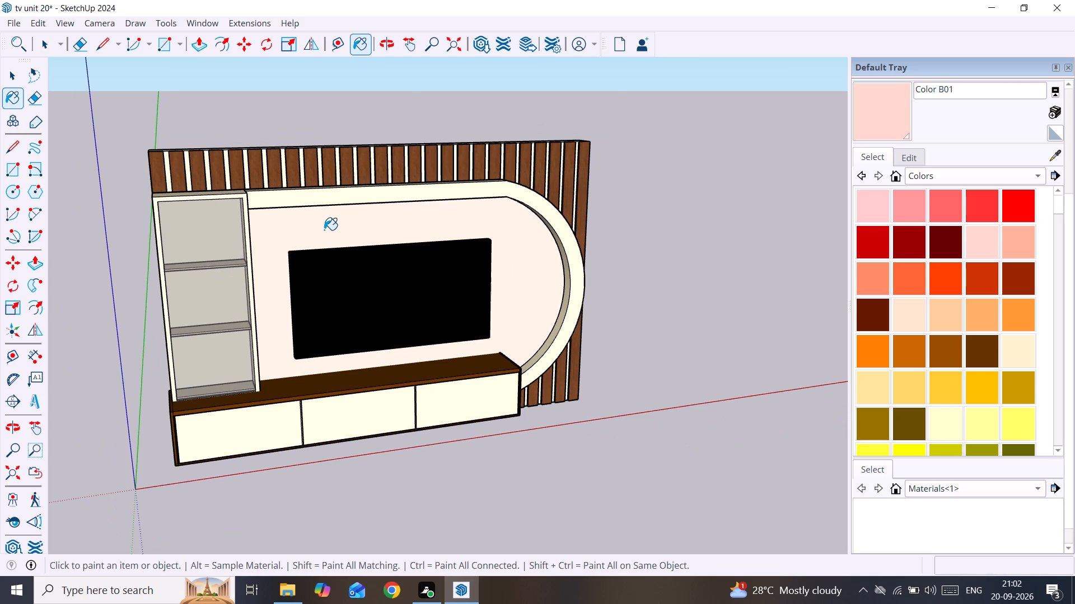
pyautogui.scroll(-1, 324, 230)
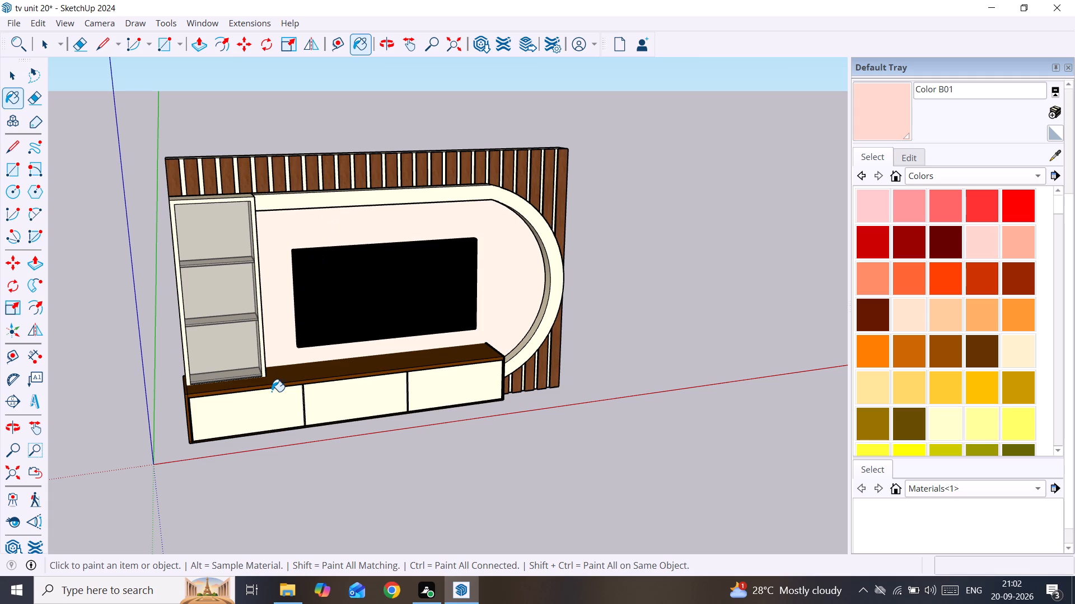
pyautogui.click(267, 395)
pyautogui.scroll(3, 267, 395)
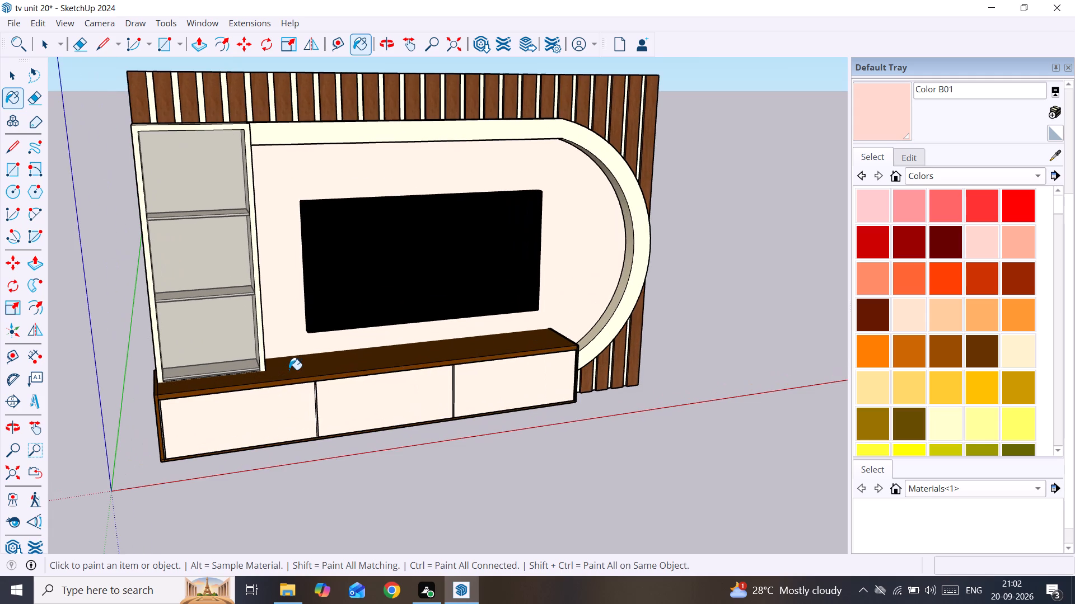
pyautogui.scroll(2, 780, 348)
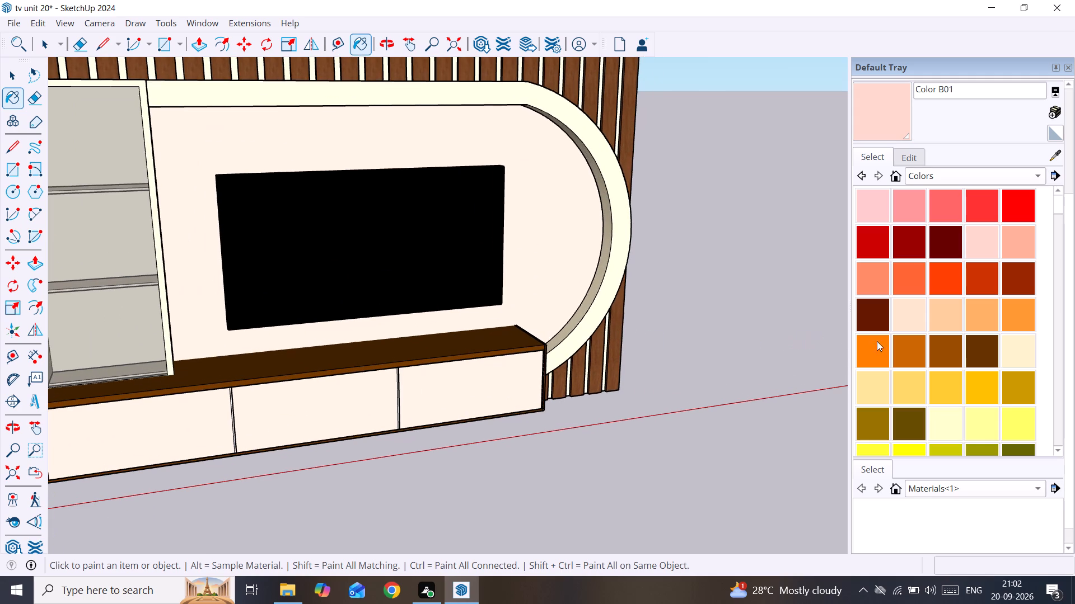
# Repaint the drawer fronts and the panel behind the TV with Color D01.
pyautogui.click(1034, 350)
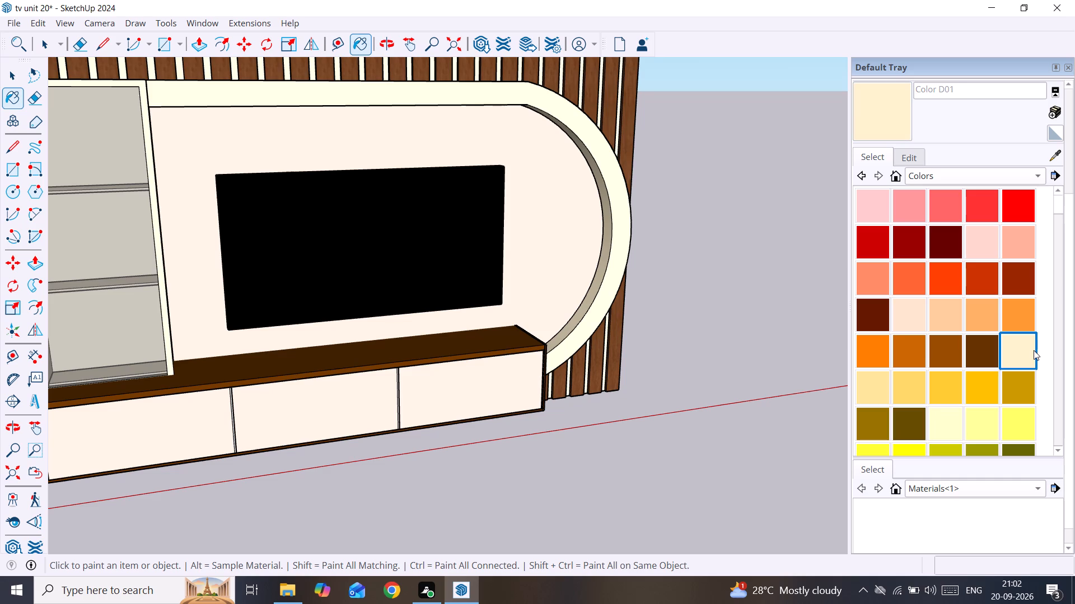
pyautogui.click(1034, 350)
pyautogui.scroll(-3, 564, 361)
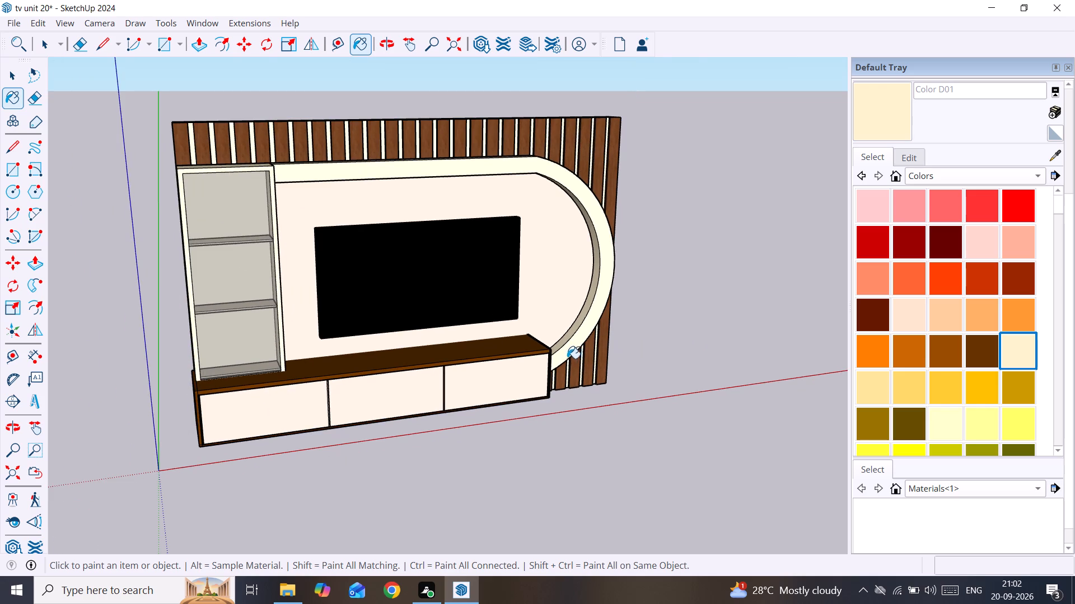
pyautogui.click(495, 394)
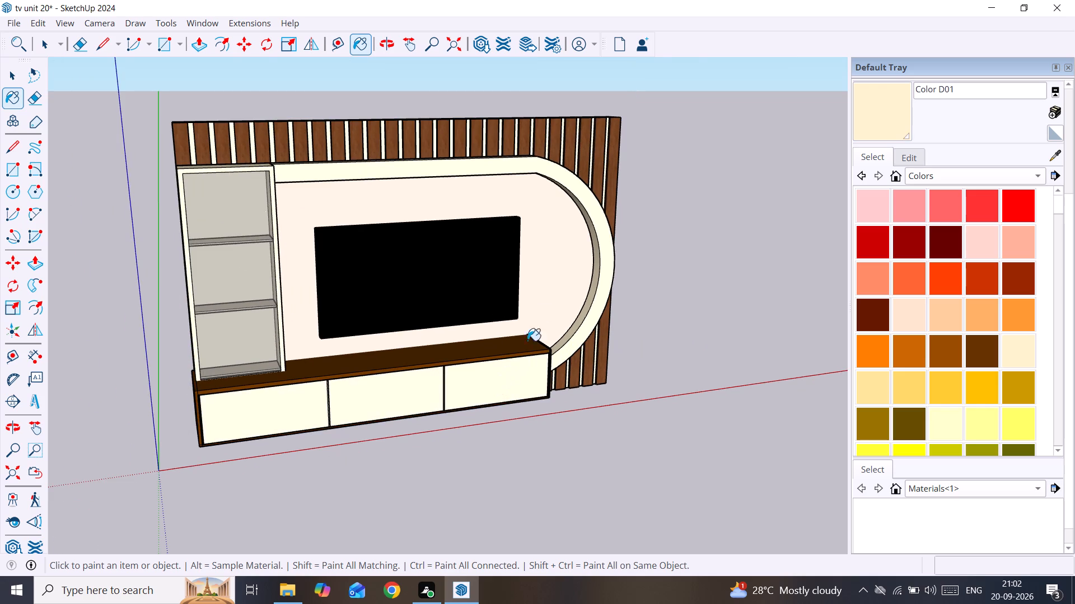
pyautogui.click(568, 275)
# Review the recolored TV unit from the front.
pyautogui.moveTo(568, 276); pyautogui.dragTo(425, 226, button='middle')
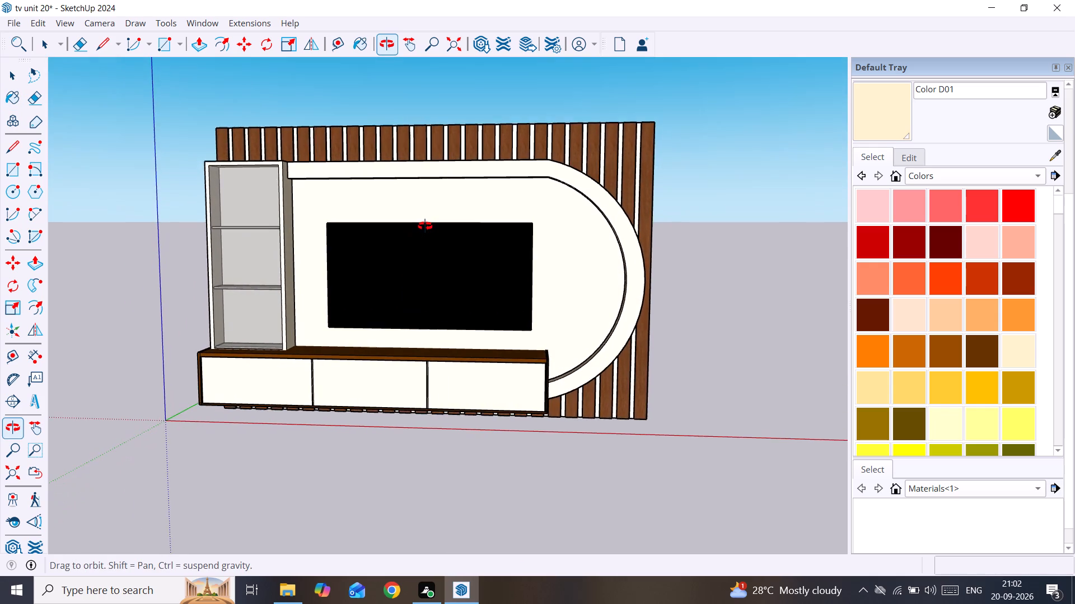
pyautogui.moveTo(425, 226); pyautogui.dragTo(434, 222, button='middle')
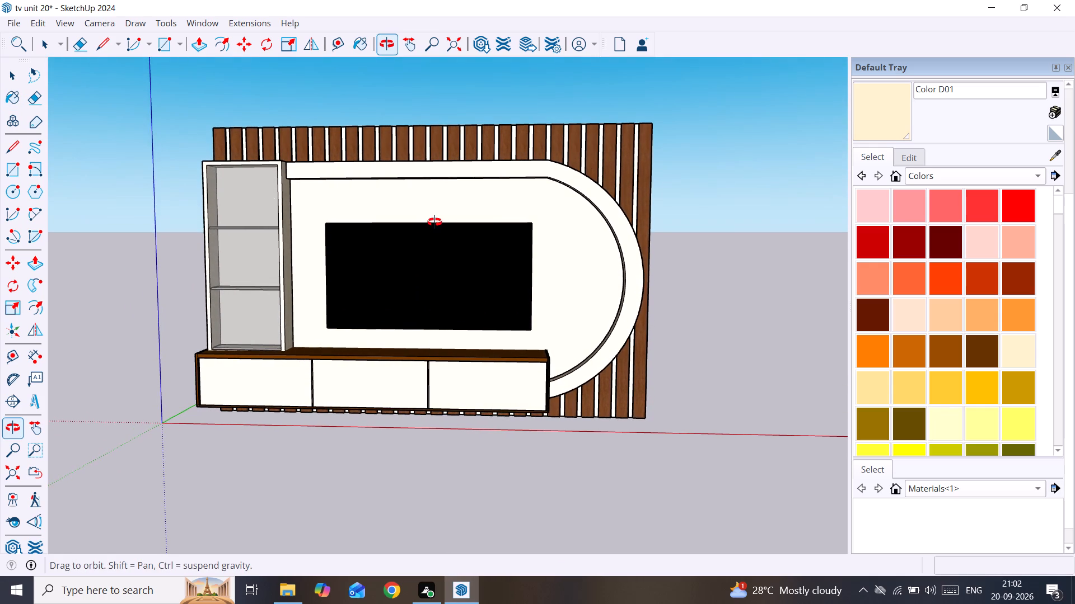
pyautogui.moveTo(434, 222); pyautogui.dragTo(435, 222, button='middle')
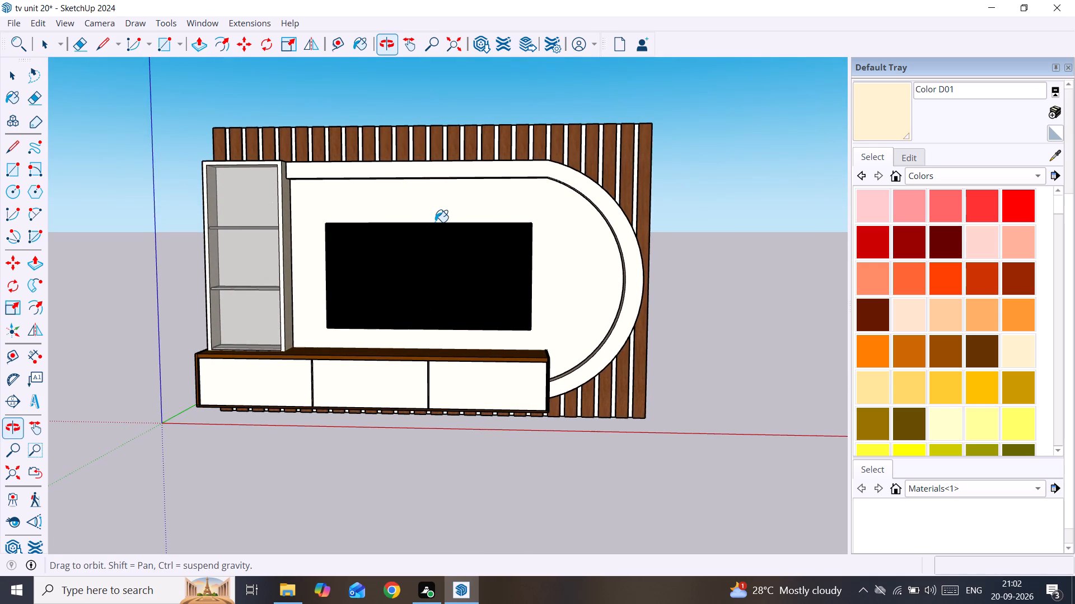
# Inspect the open shelf unit, drawer fronts and TV panel up close, and check the whole TV unit from the front.
pyautogui.scroll(1, 435, 222)
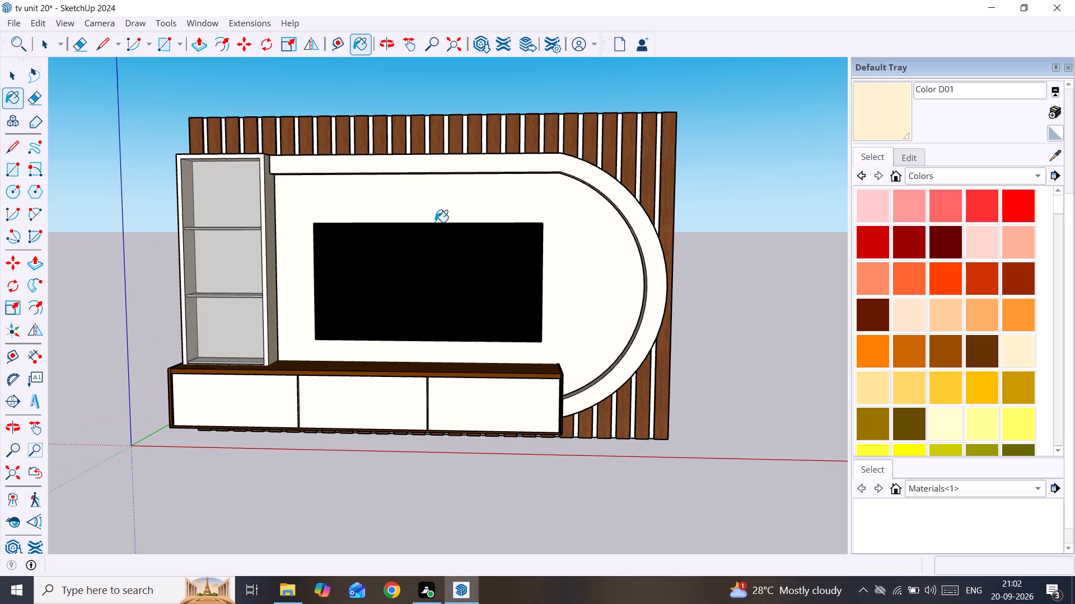
pyautogui.scroll(1, 435, 222)
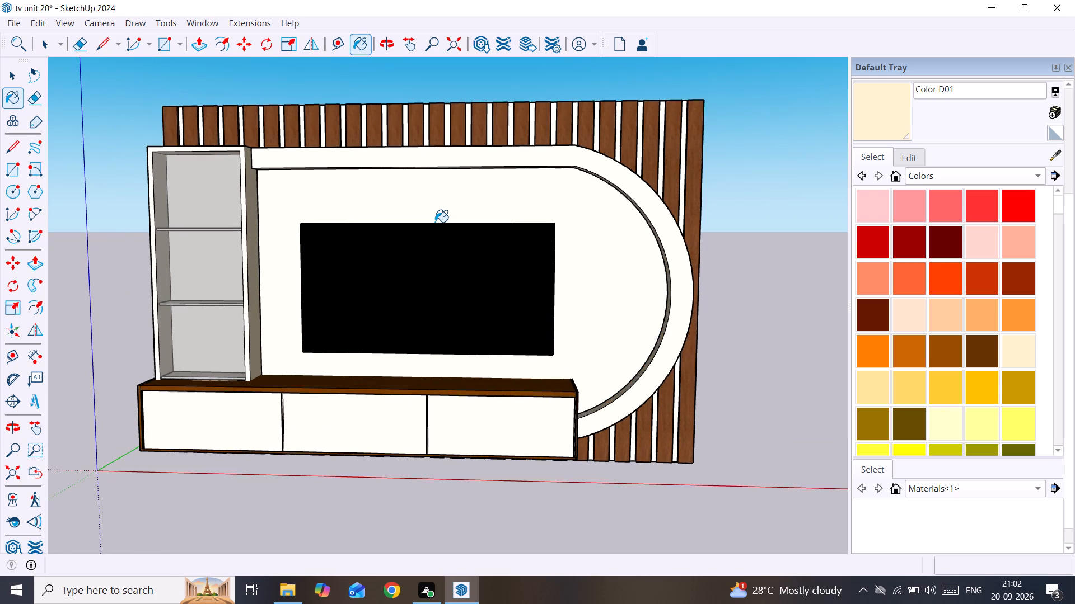
pyautogui.scroll(1, 435, 222)
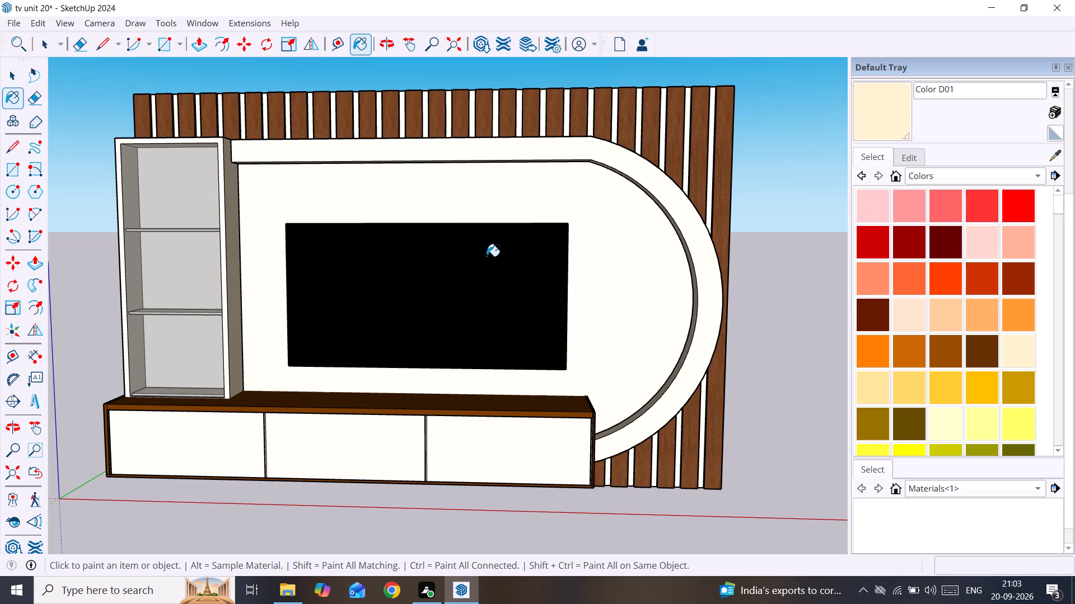
pyautogui.scroll(1, 503, 270)
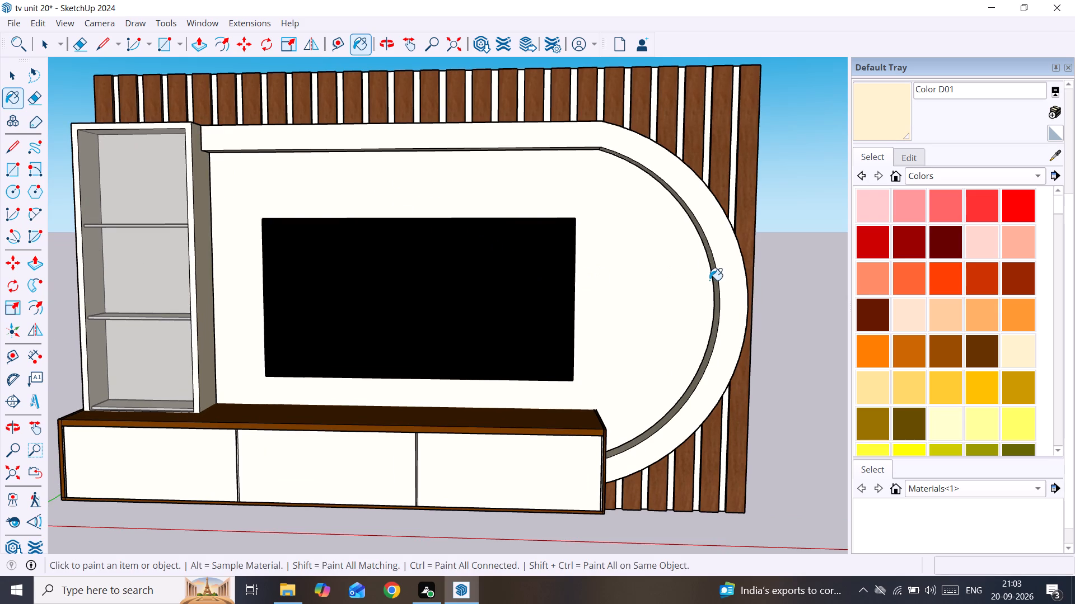
pyautogui.press('space')
pyautogui.press('space')
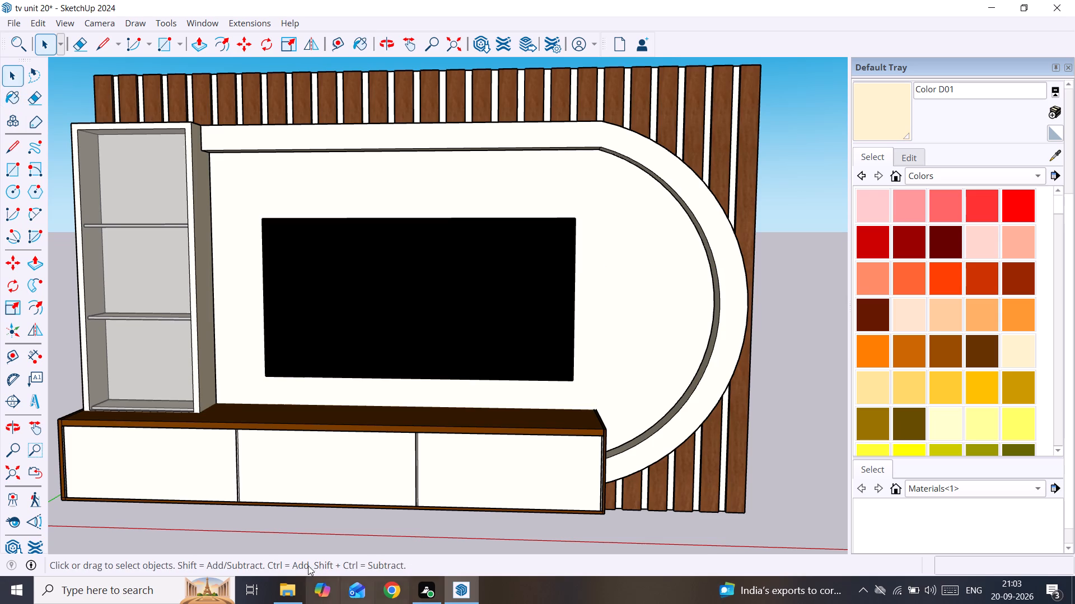
pyautogui.scroll(-1, 676, 436)
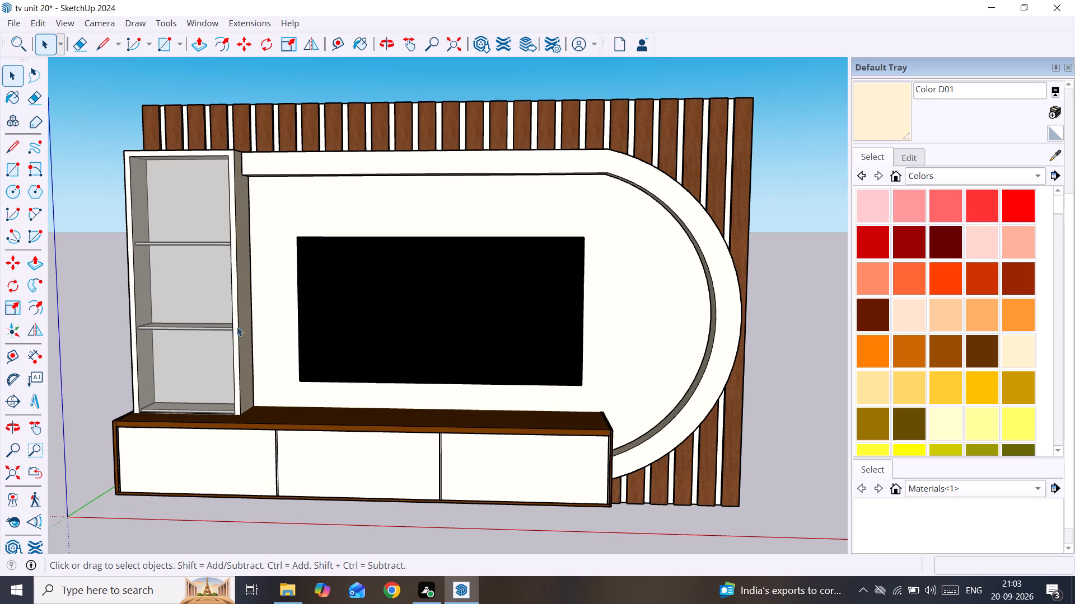
pyautogui.scroll(2, 166, 424)
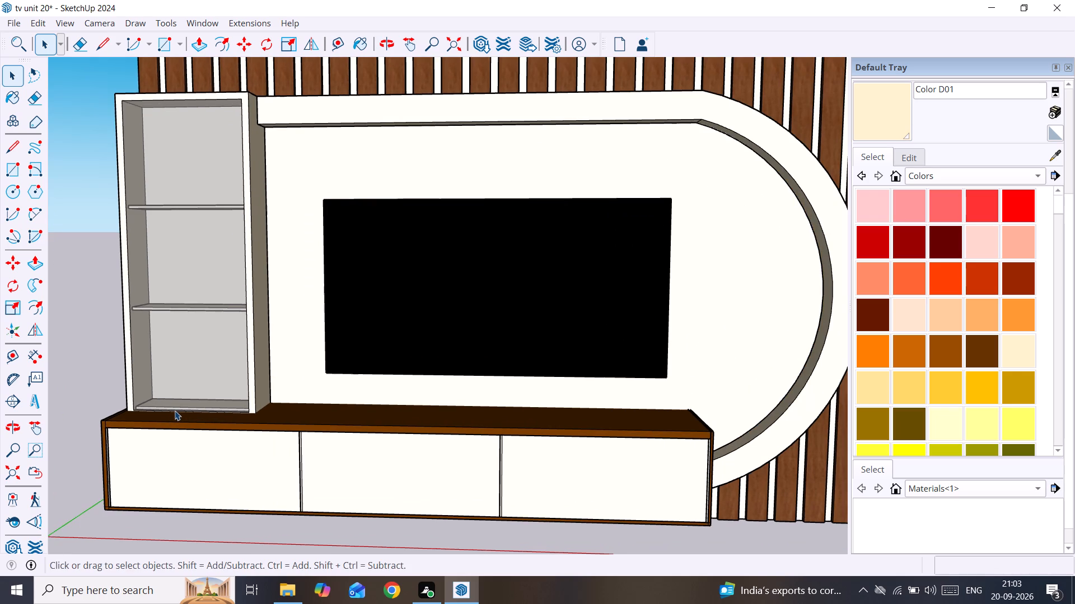
pyautogui.scroll(1, 175, 410)
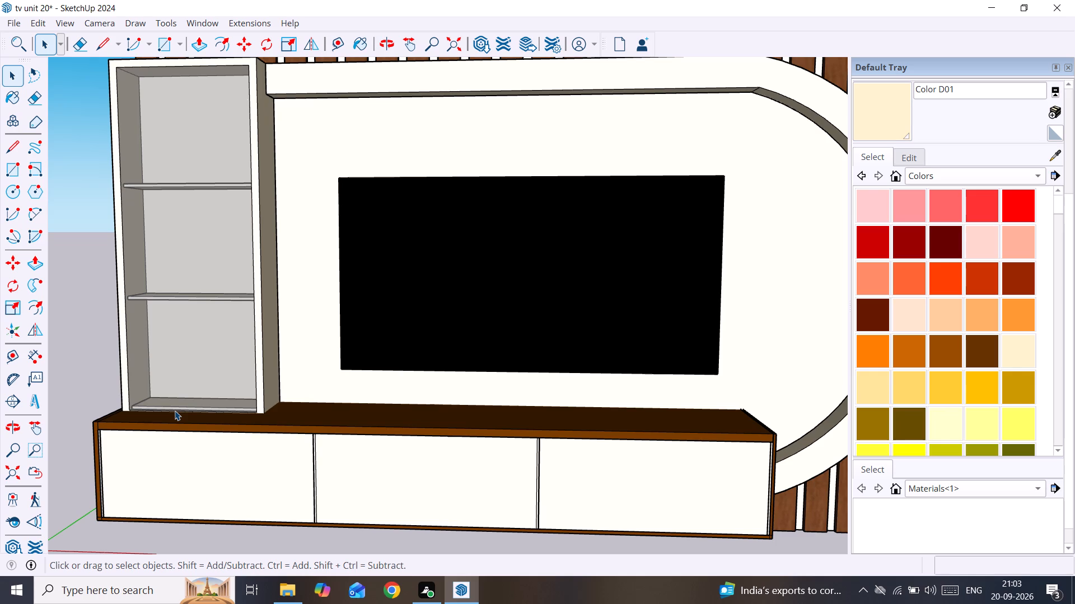
pyautogui.scroll(1, 175, 410)
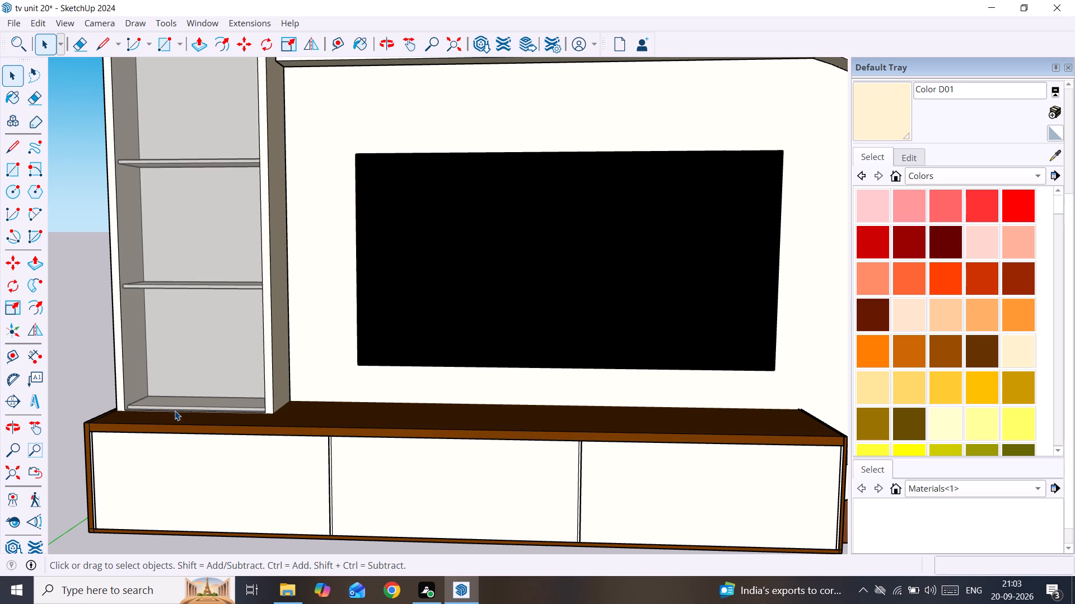
pyautogui.scroll(1, 175, 410)
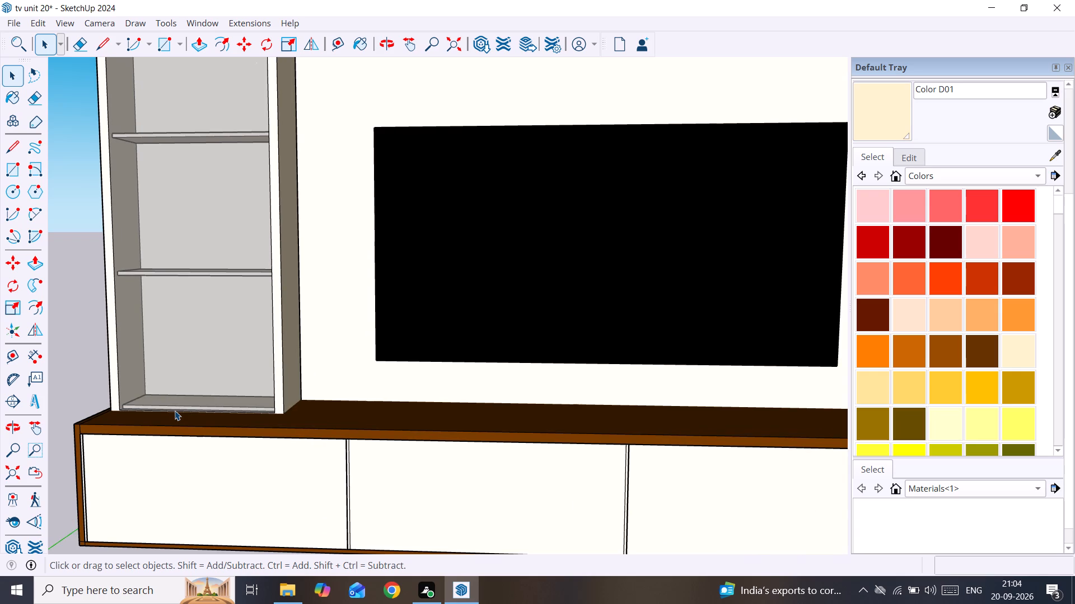
pyautogui.scroll(1, 175, 410)
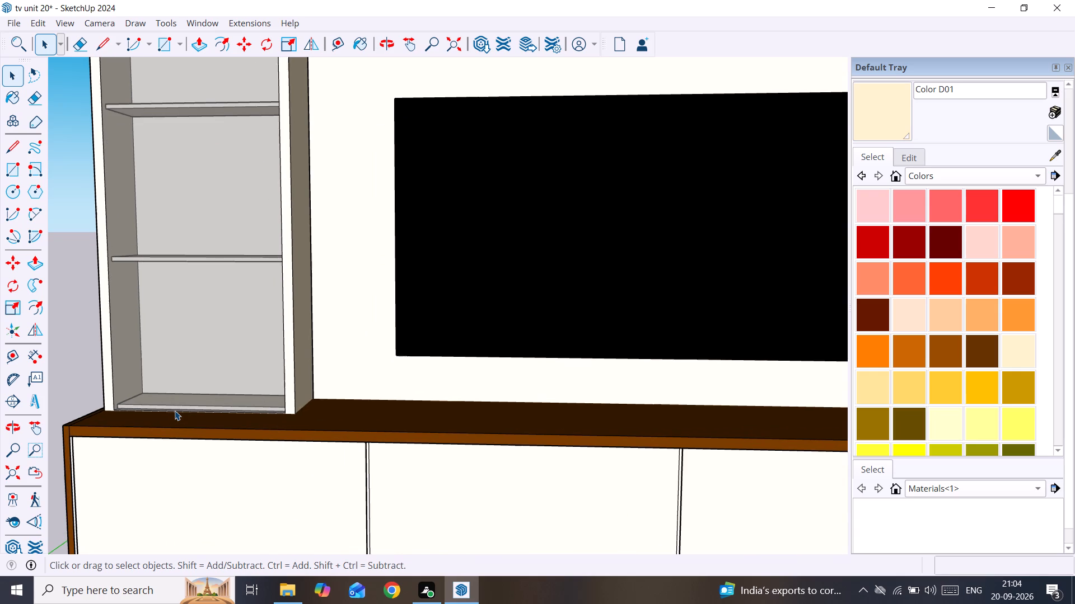
pyautogui.scroll(-2, 175, 410)
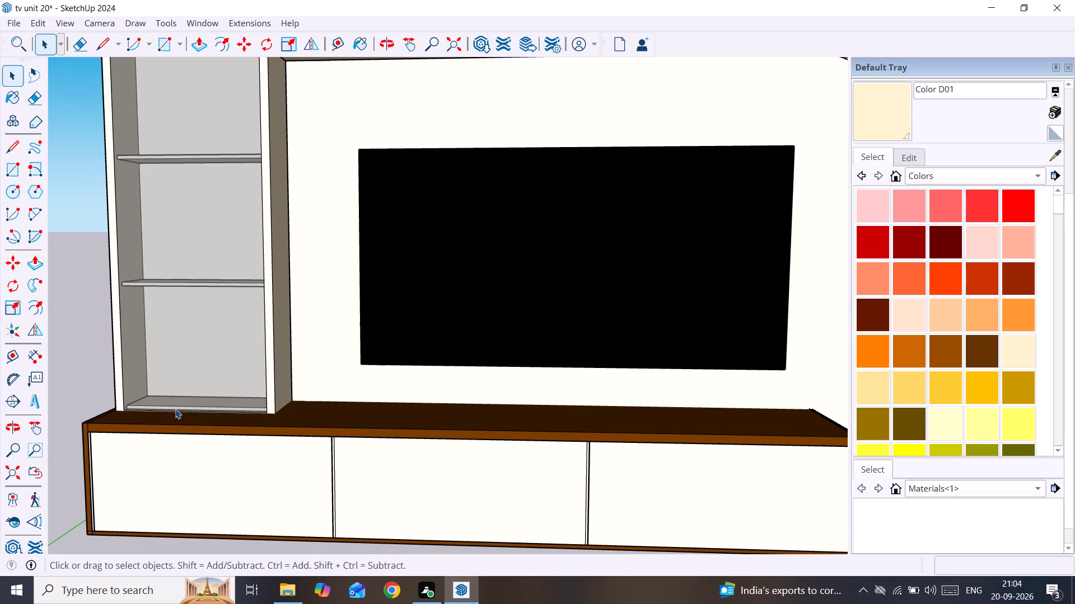
pyautogui.scroll(1, 175, 408)
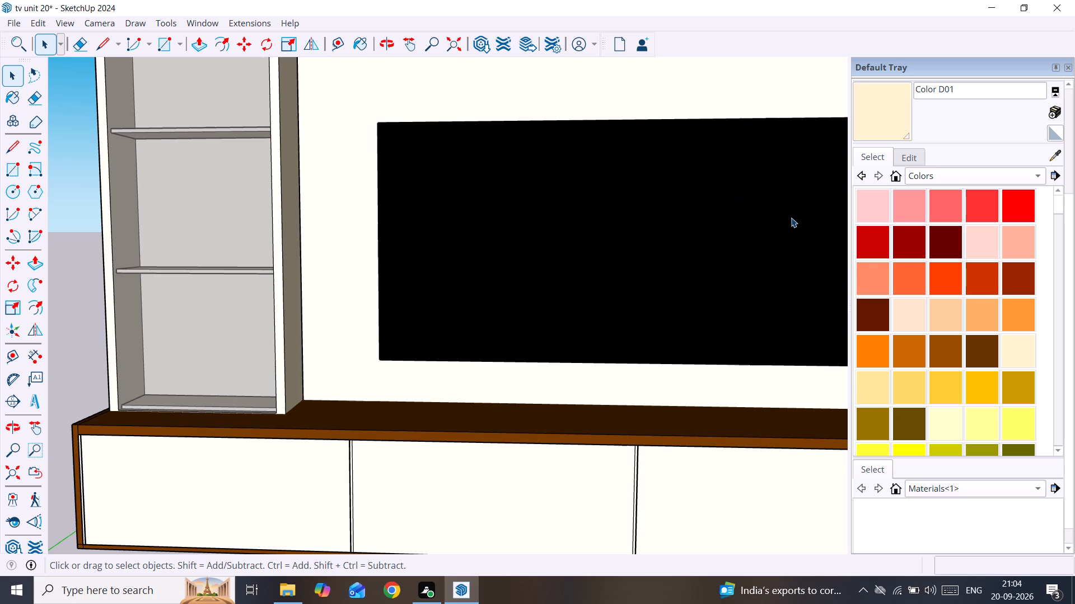
pyautogui.scroll(-2, 688, 216)
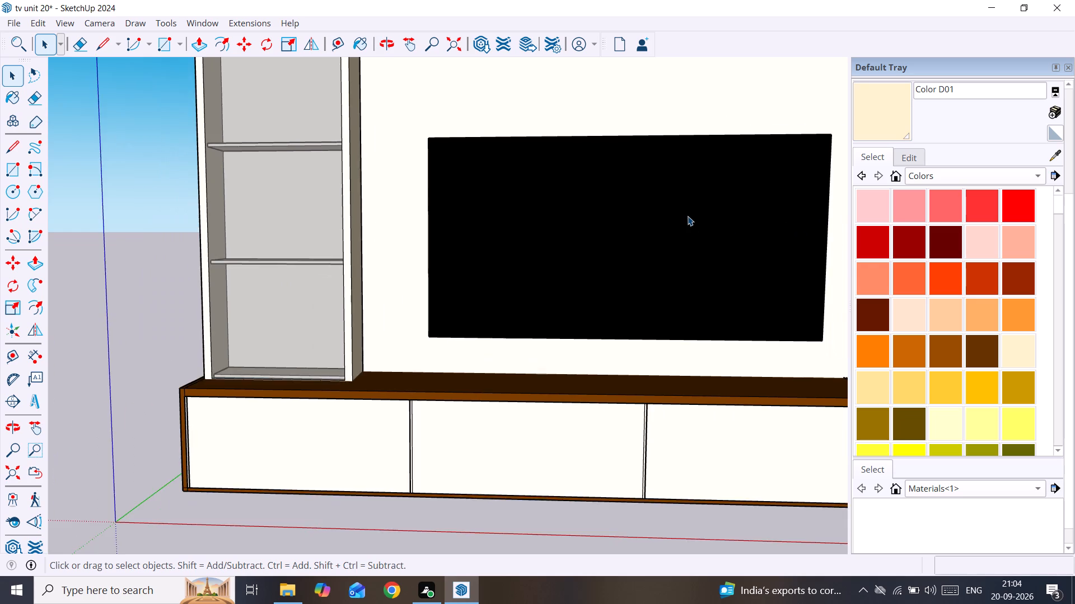
pyautogui.scroll(-3, 688, 216)
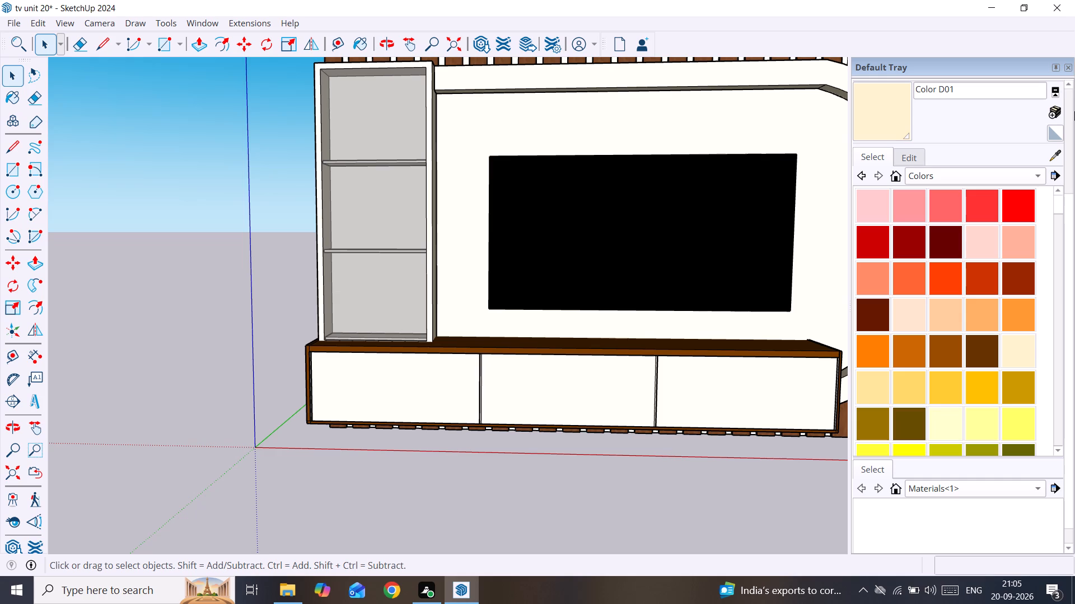
pyautogui.scroll(3, 1074, 99)
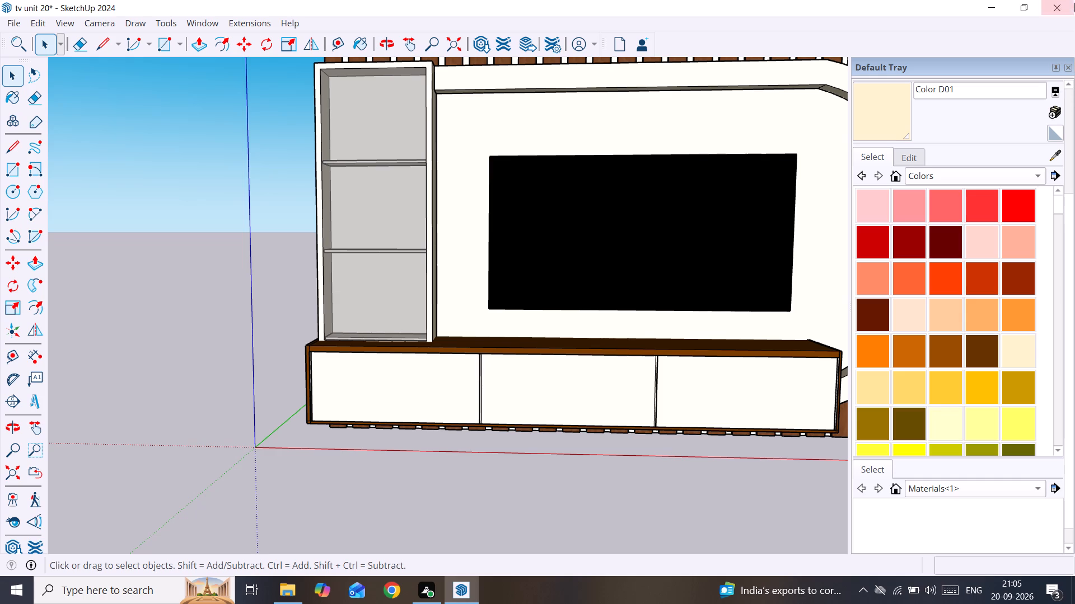
pyautogui.scroll(1, 645, 317)
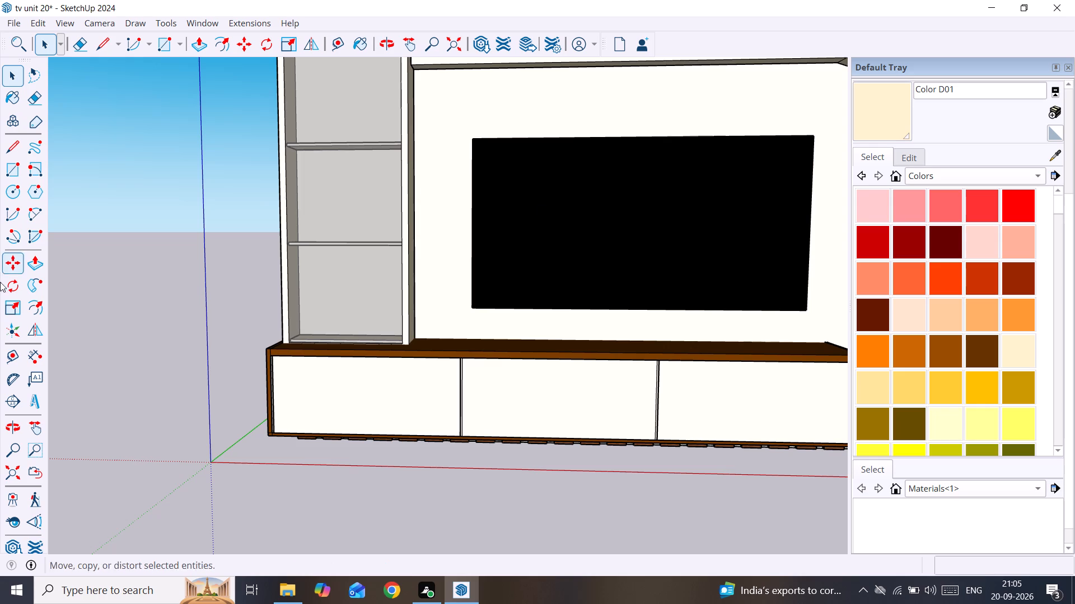
pyautogui.scroll(-1, 337, 296)
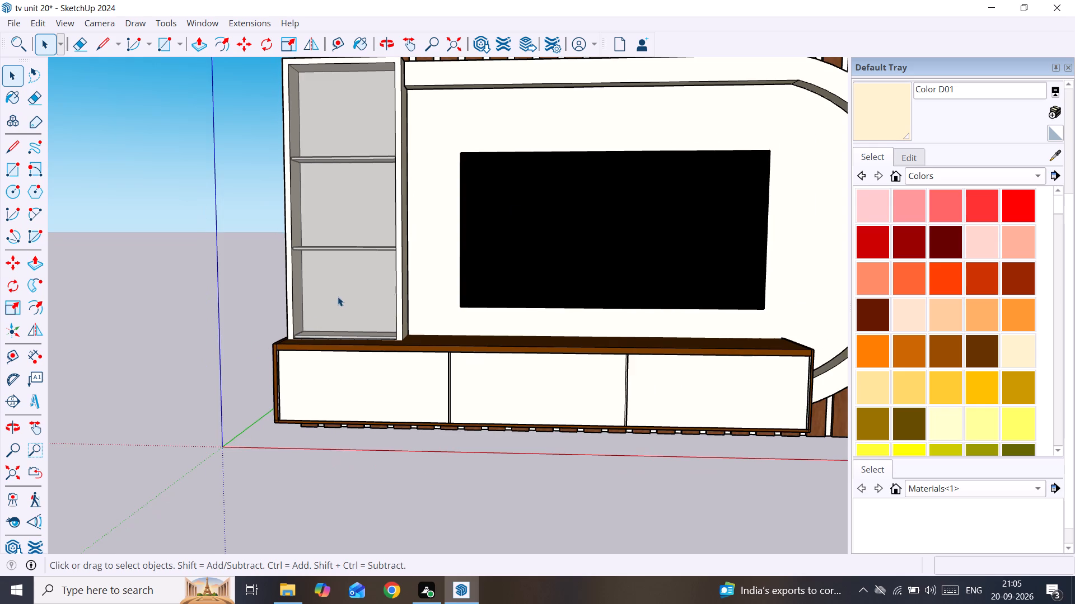
pyautogui.scroll(-1, 340, 295)
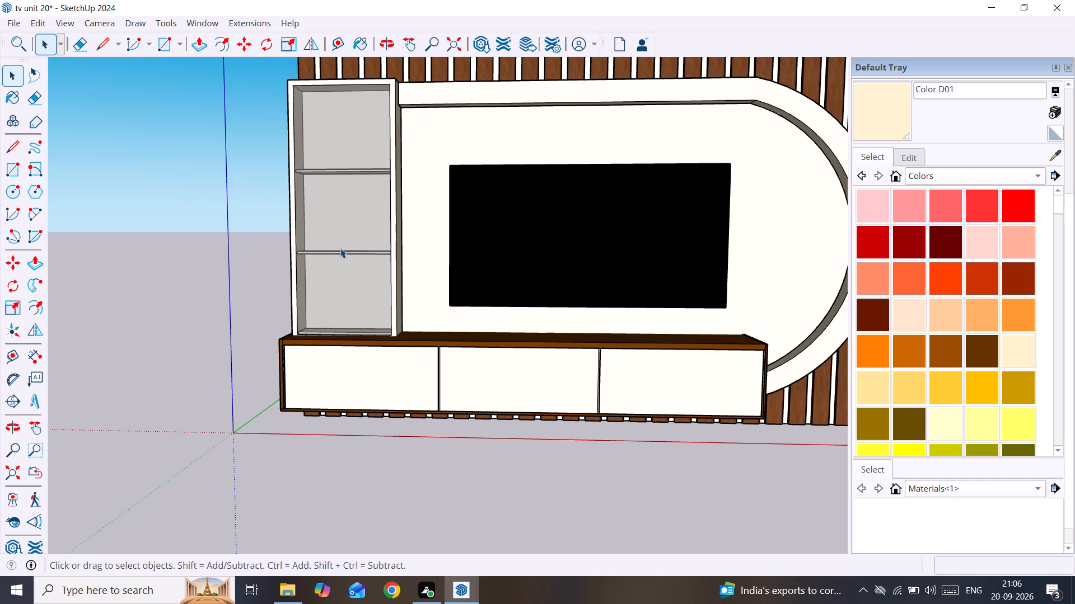
pyautogui.scroll(-2, 338, 254)
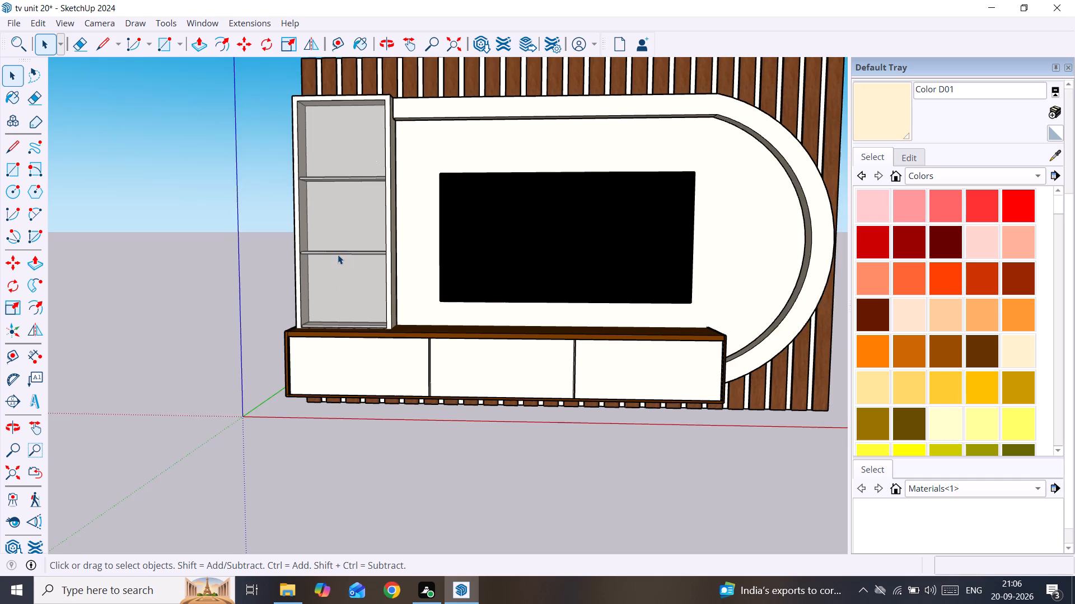
pyautogui.scroll(-3, 338, 254)
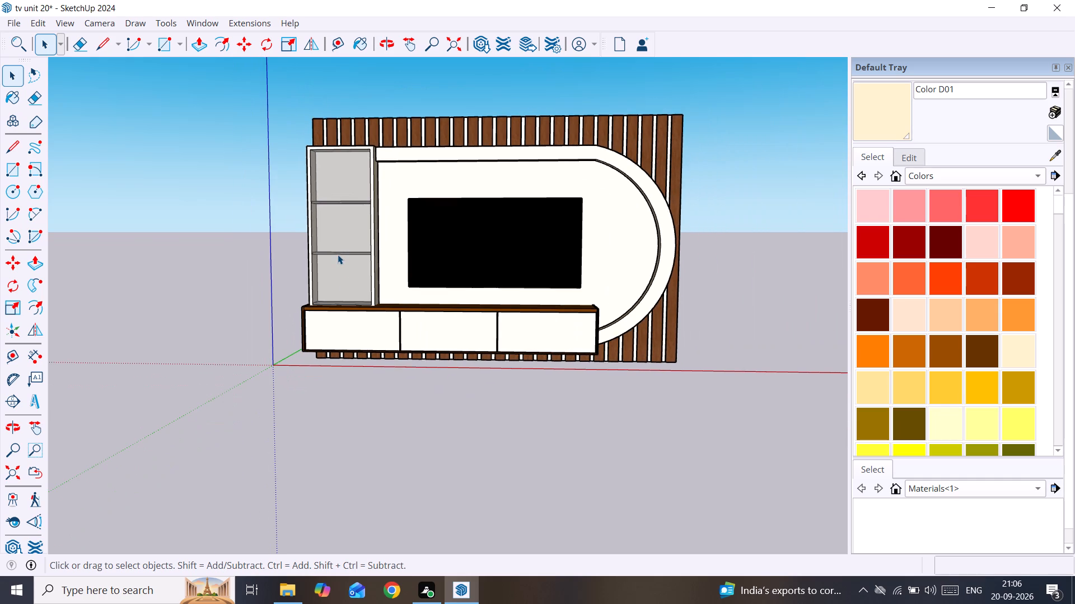
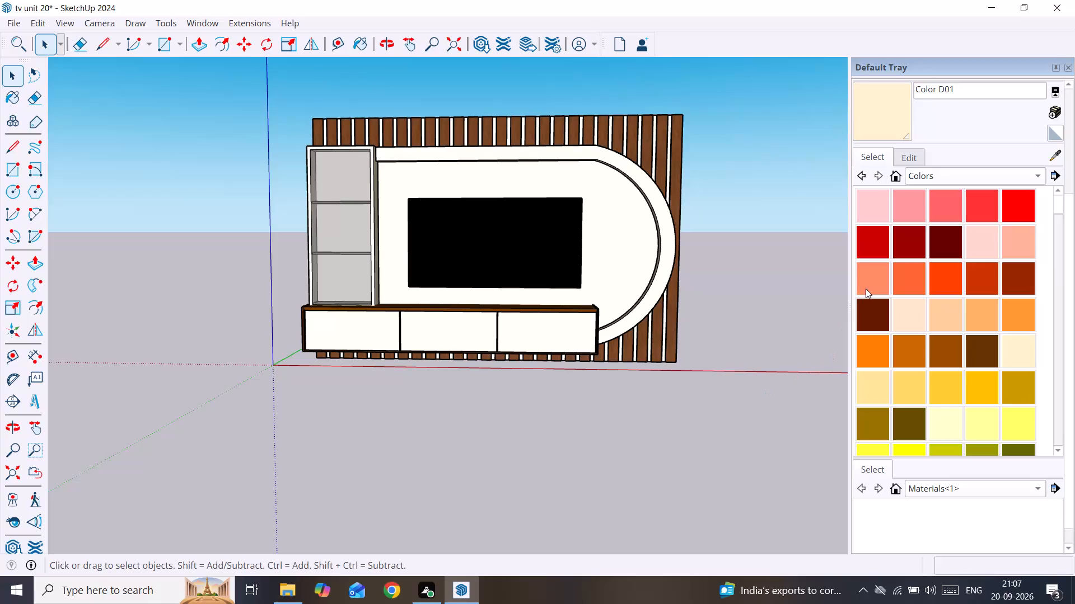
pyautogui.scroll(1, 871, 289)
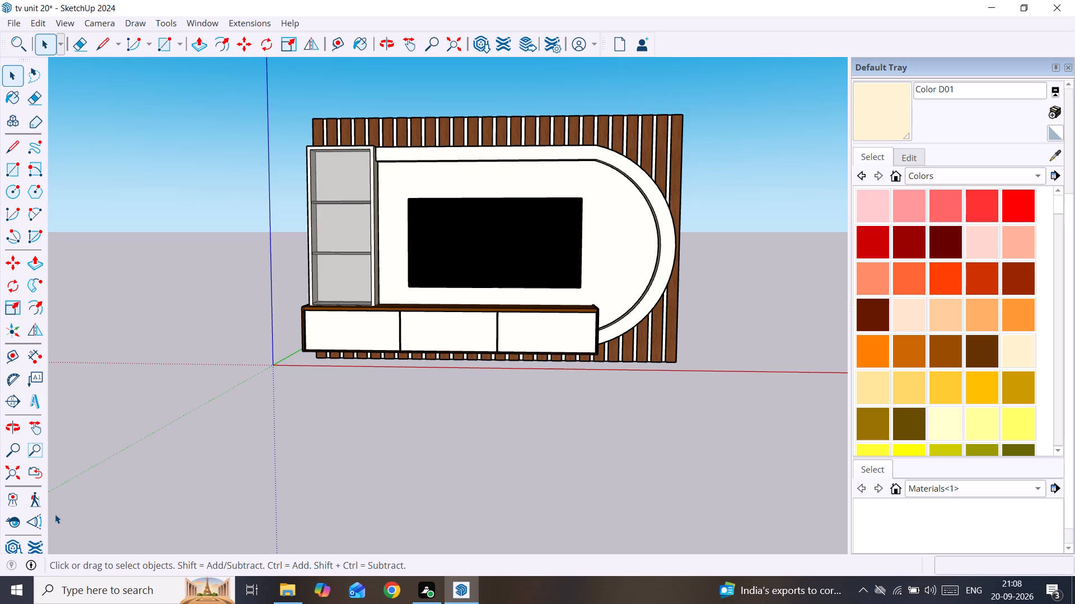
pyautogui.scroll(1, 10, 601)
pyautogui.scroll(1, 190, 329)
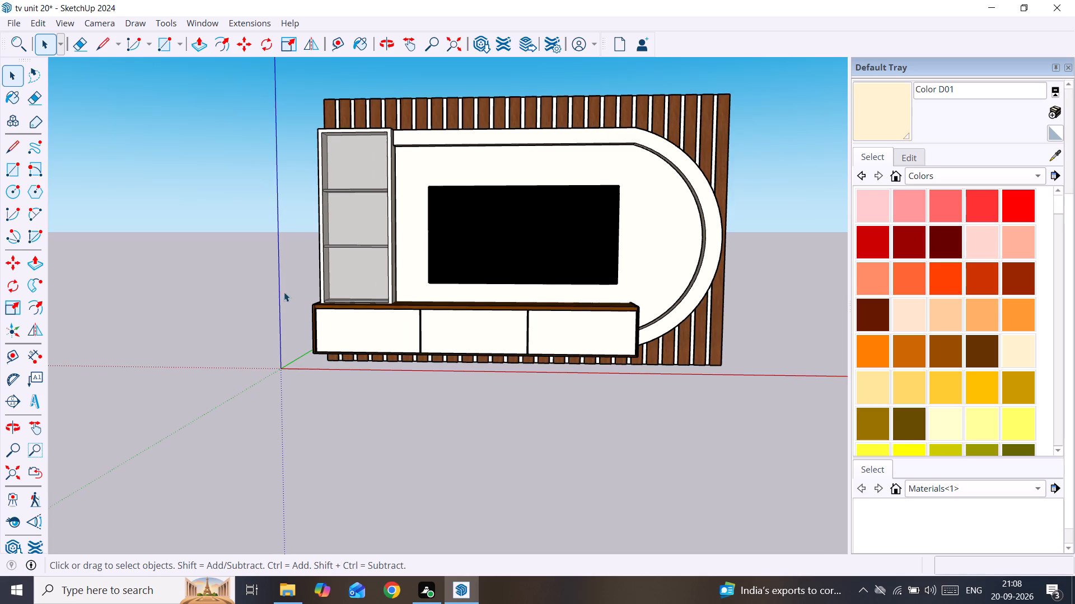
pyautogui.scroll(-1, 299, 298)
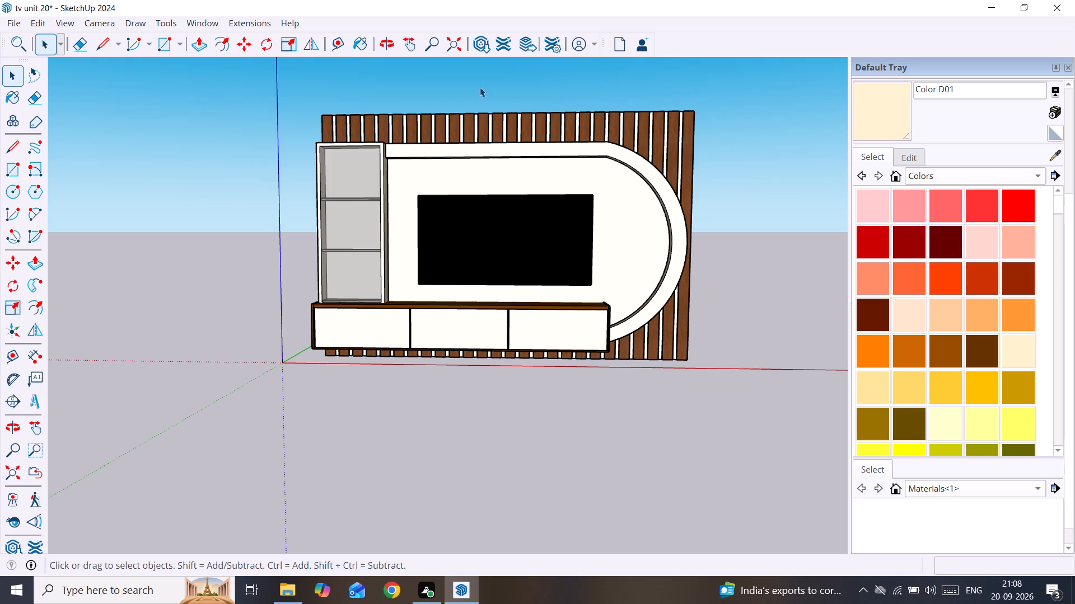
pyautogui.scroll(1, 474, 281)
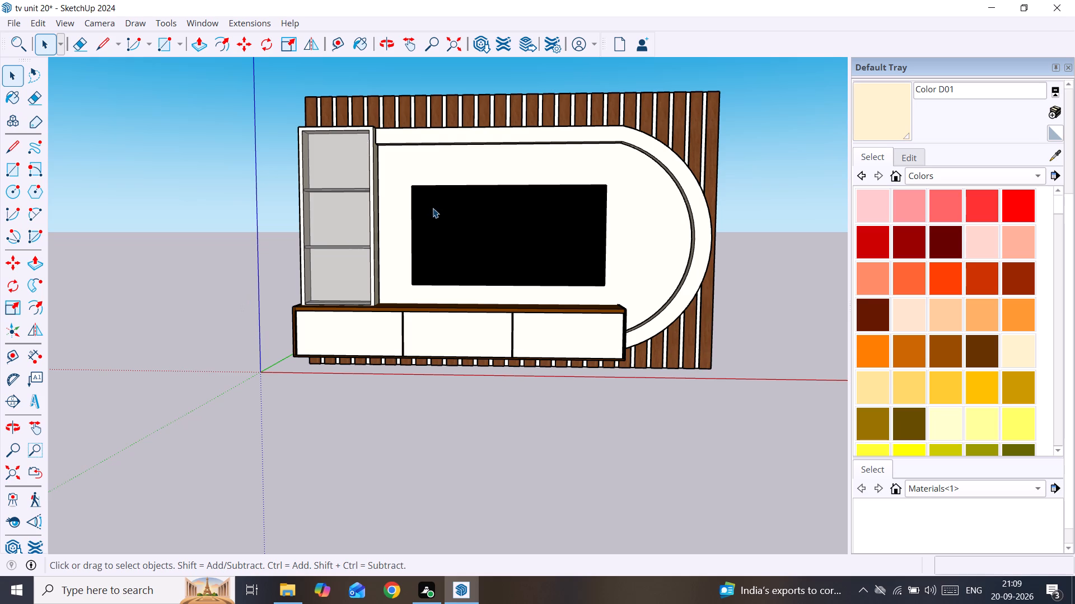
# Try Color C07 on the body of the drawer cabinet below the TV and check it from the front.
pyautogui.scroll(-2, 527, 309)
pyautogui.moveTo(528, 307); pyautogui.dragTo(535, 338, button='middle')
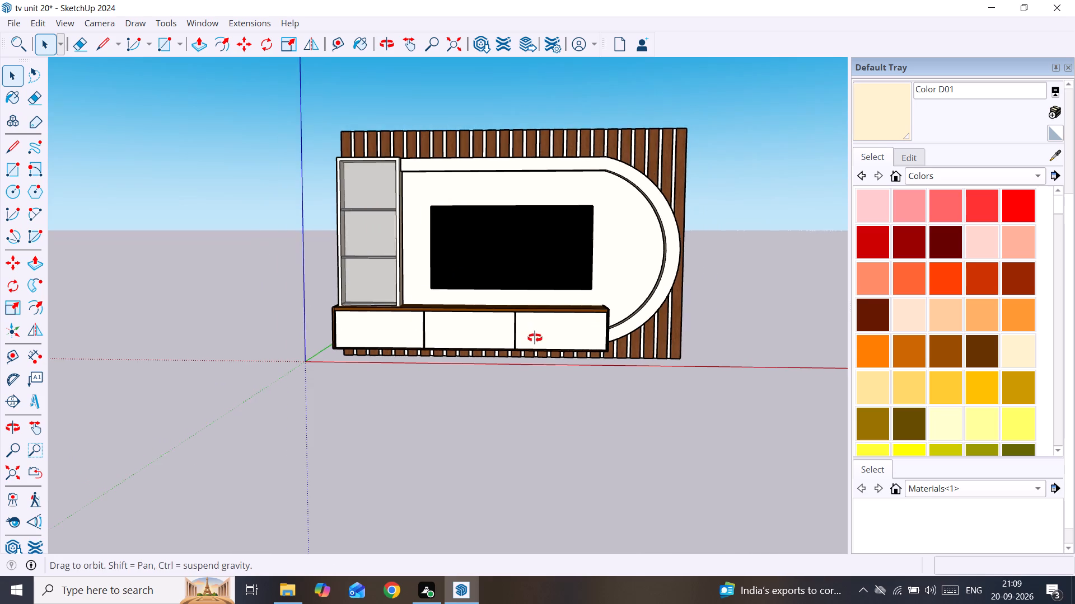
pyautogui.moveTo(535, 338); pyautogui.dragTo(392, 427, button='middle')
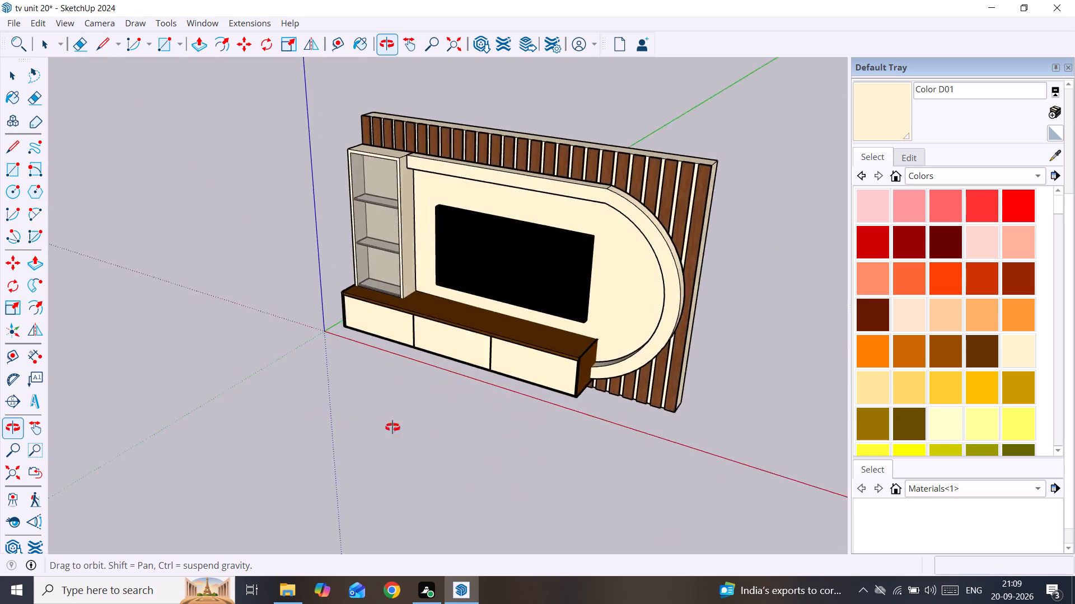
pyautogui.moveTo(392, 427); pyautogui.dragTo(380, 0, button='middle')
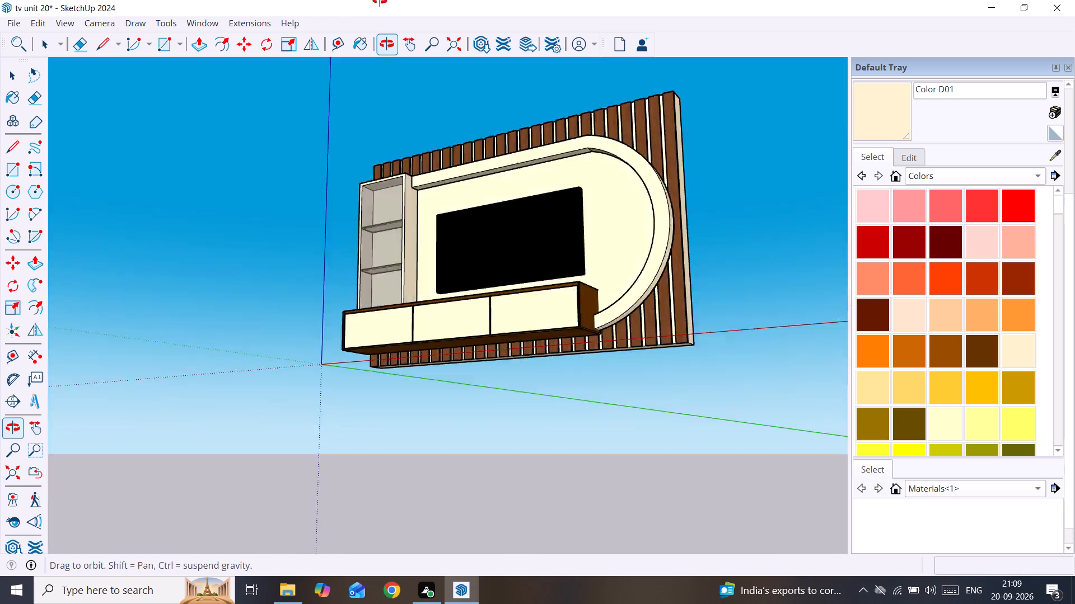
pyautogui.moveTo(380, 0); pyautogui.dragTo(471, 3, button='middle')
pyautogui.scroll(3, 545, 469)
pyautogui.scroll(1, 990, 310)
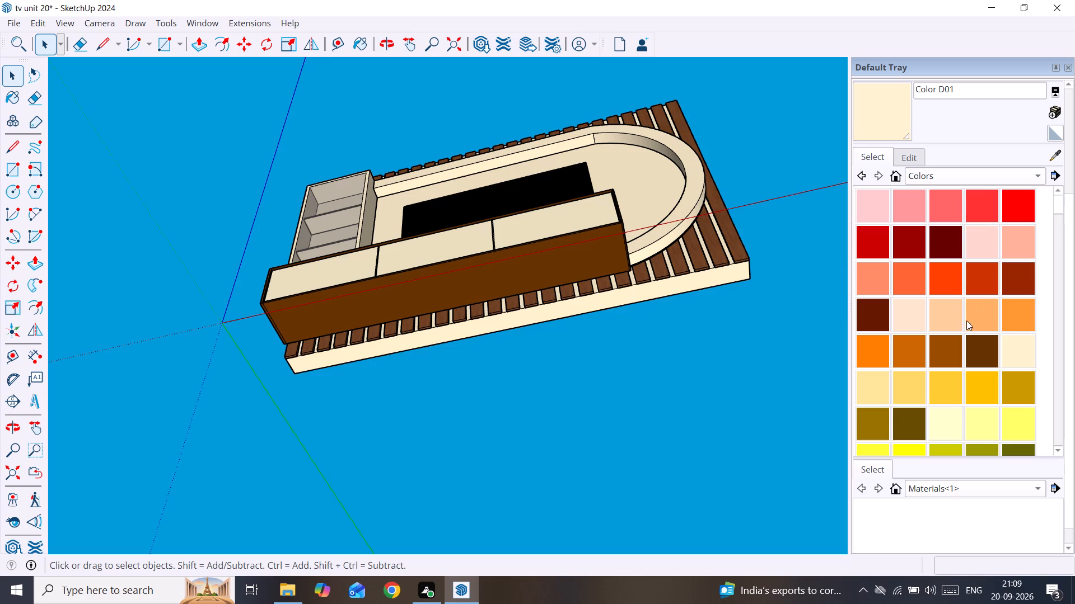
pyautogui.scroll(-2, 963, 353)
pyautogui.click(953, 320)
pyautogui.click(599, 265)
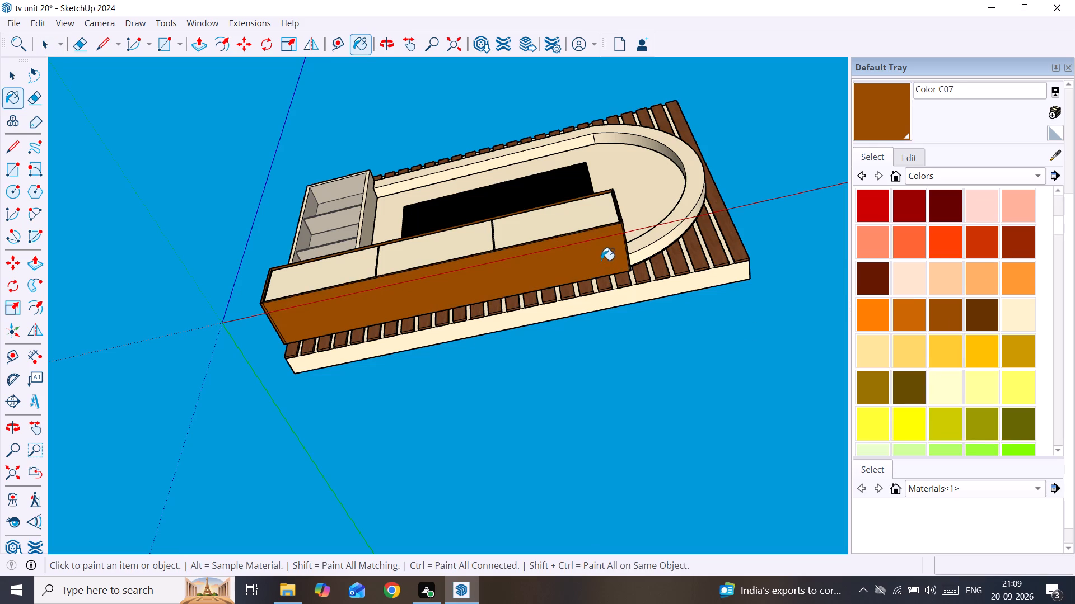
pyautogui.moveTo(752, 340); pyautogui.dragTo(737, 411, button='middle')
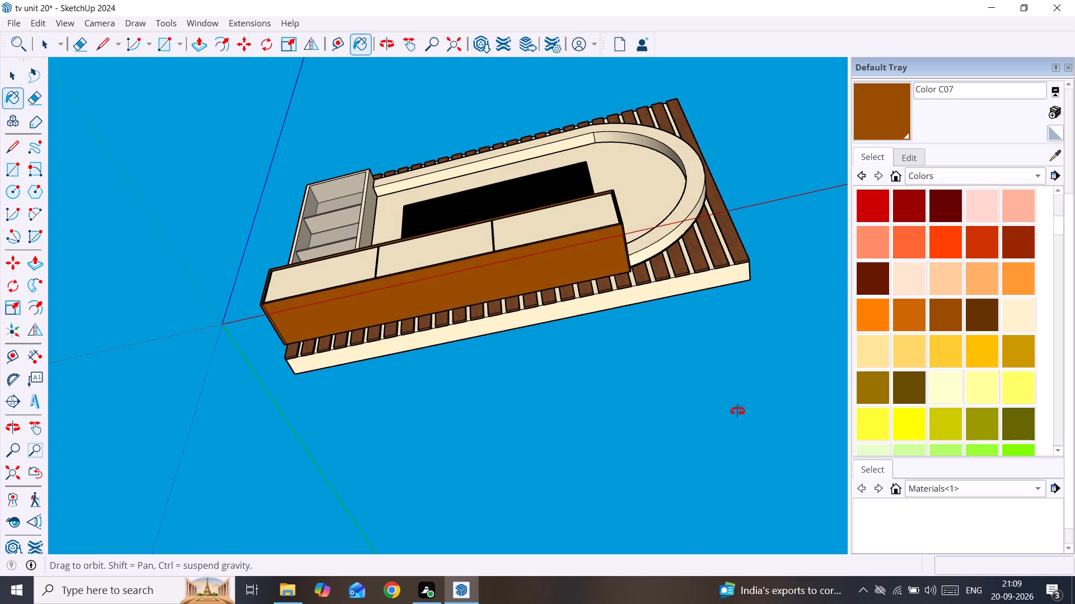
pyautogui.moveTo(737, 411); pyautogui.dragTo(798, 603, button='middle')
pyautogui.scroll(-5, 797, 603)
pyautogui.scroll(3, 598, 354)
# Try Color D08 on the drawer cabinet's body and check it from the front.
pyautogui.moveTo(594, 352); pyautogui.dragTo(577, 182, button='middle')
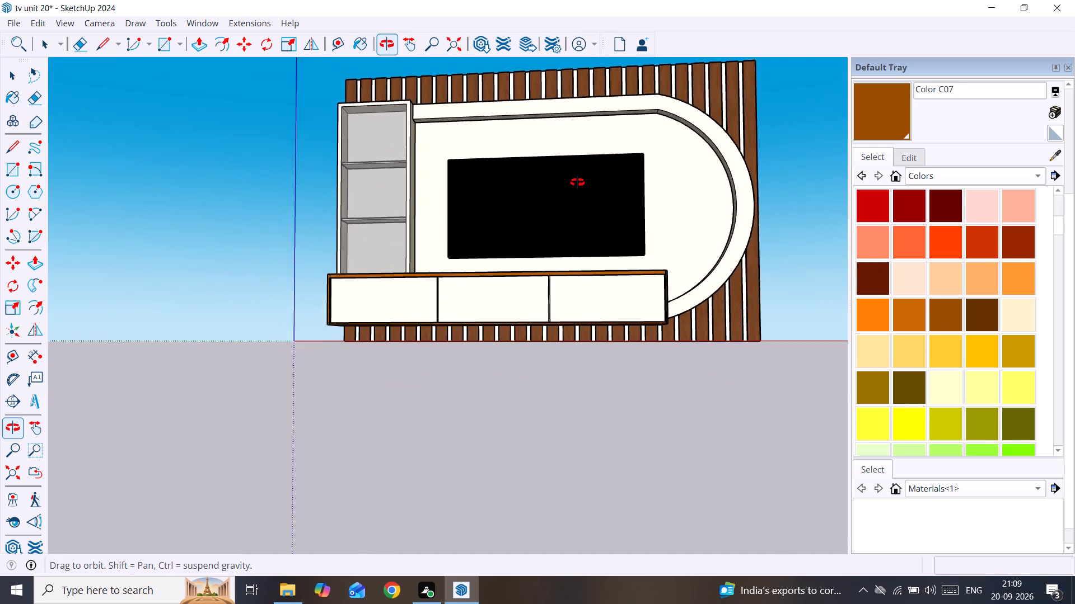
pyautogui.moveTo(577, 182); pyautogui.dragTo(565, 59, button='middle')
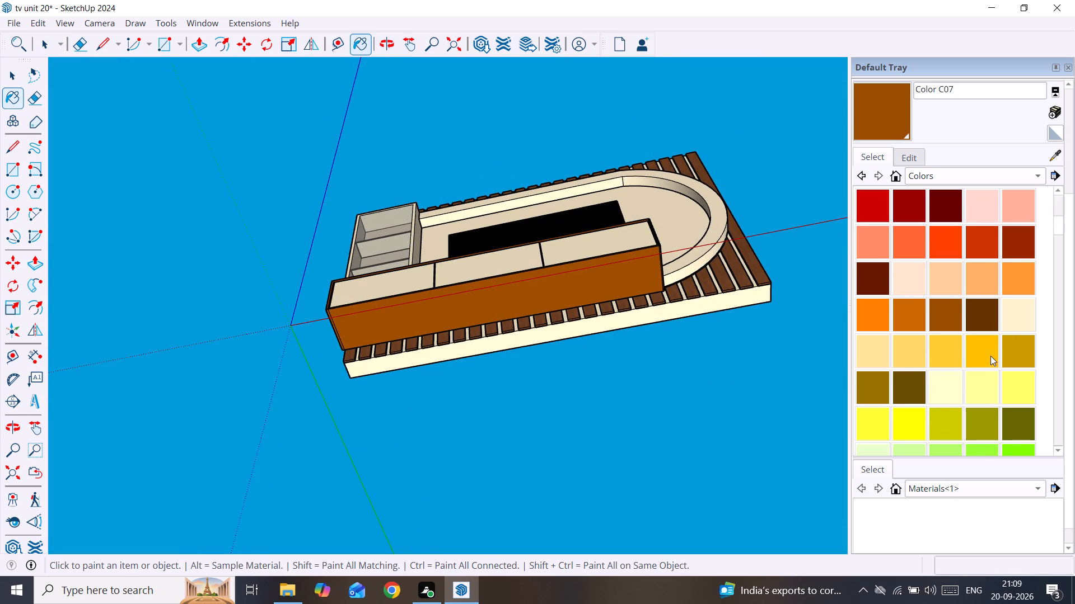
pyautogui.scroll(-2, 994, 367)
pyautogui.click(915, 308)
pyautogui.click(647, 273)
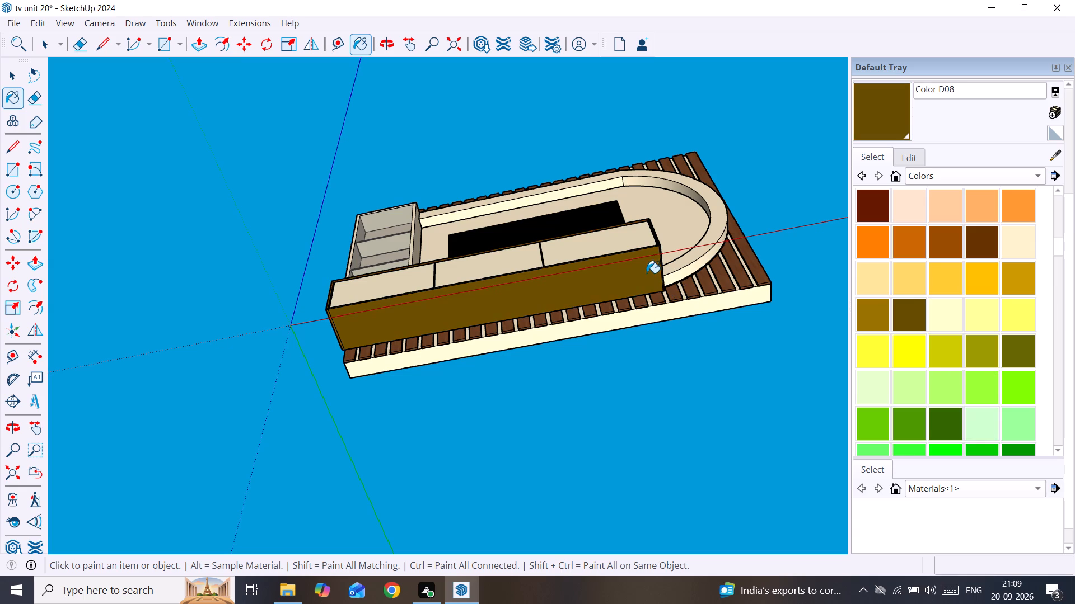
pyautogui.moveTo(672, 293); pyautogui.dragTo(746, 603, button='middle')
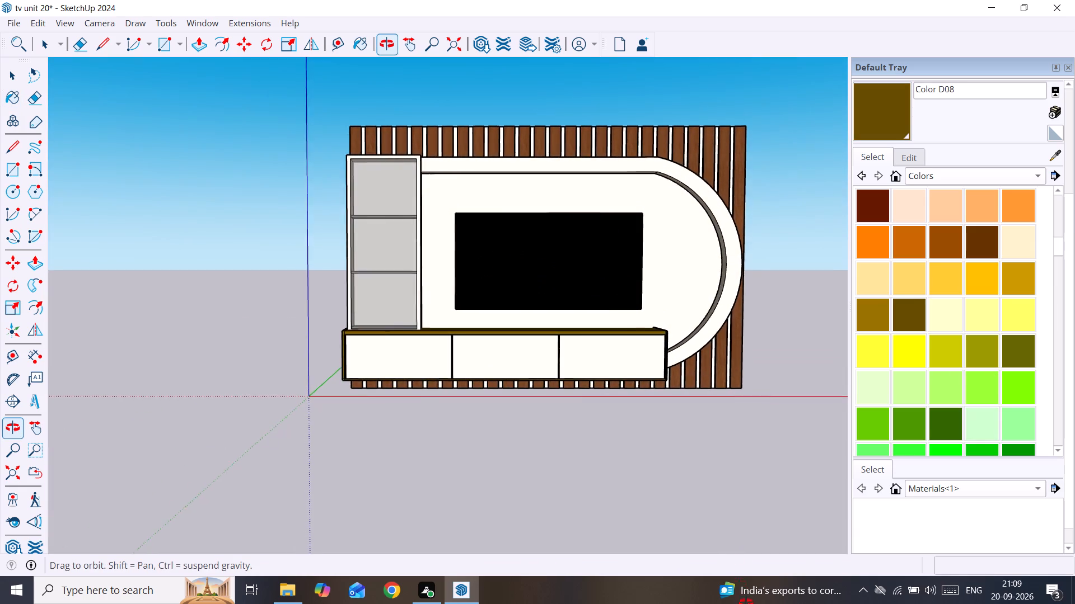
# Sample Wood Veneer 01 from the back wall slats and paint the drawer cabinet's body with it.
pyautogui.moveTo(746, 603); pyautogui.dragTo(615, 286, button='middle')
pyautogui.scroll(1, 929, 181)
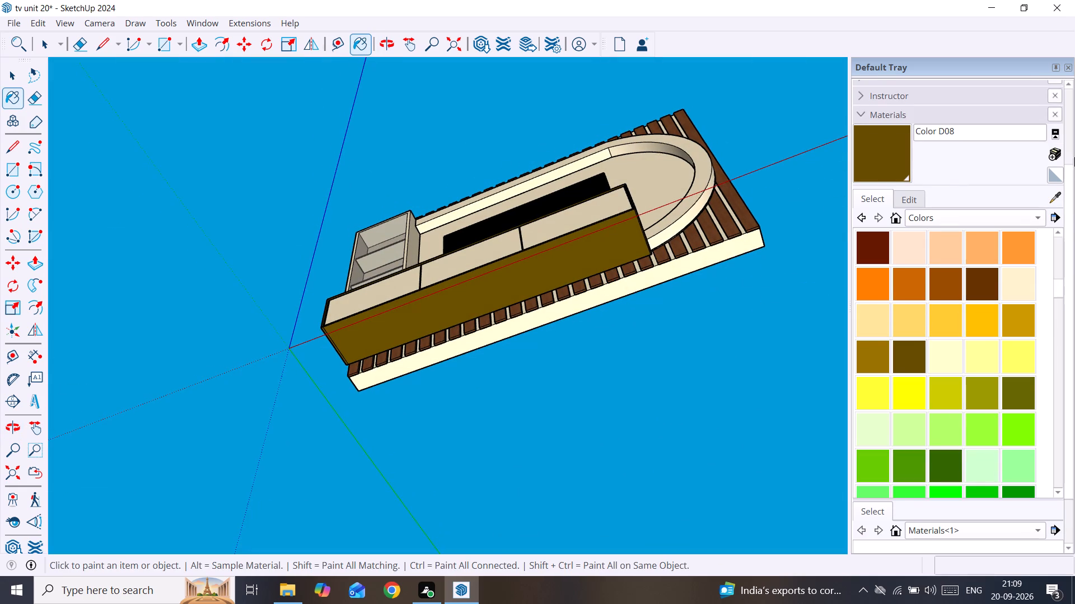
pyautogui.click(1055, 199)
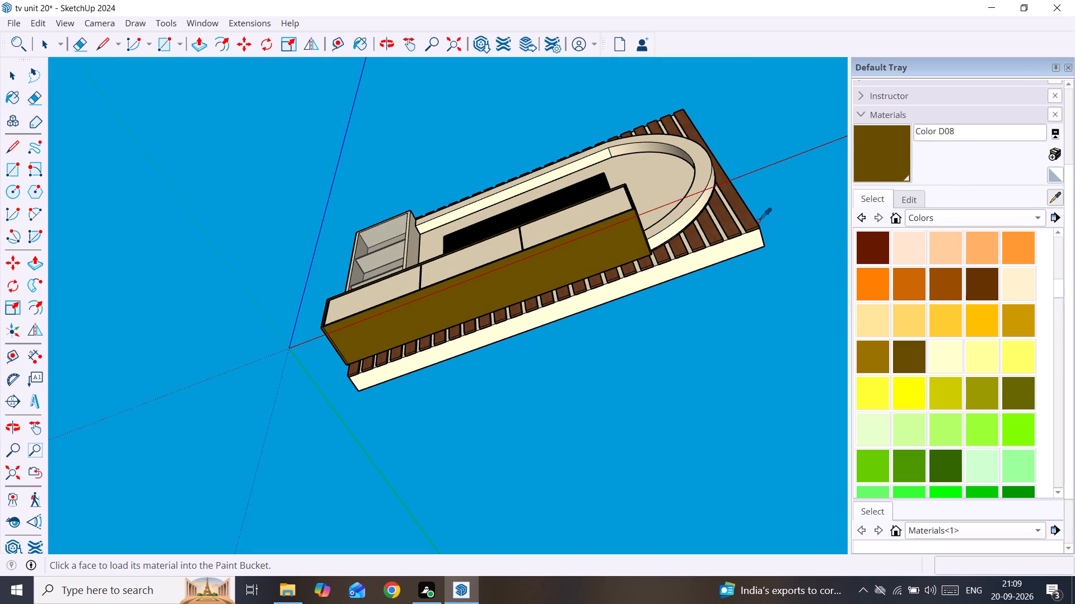
pyautogui.click(754, 221)
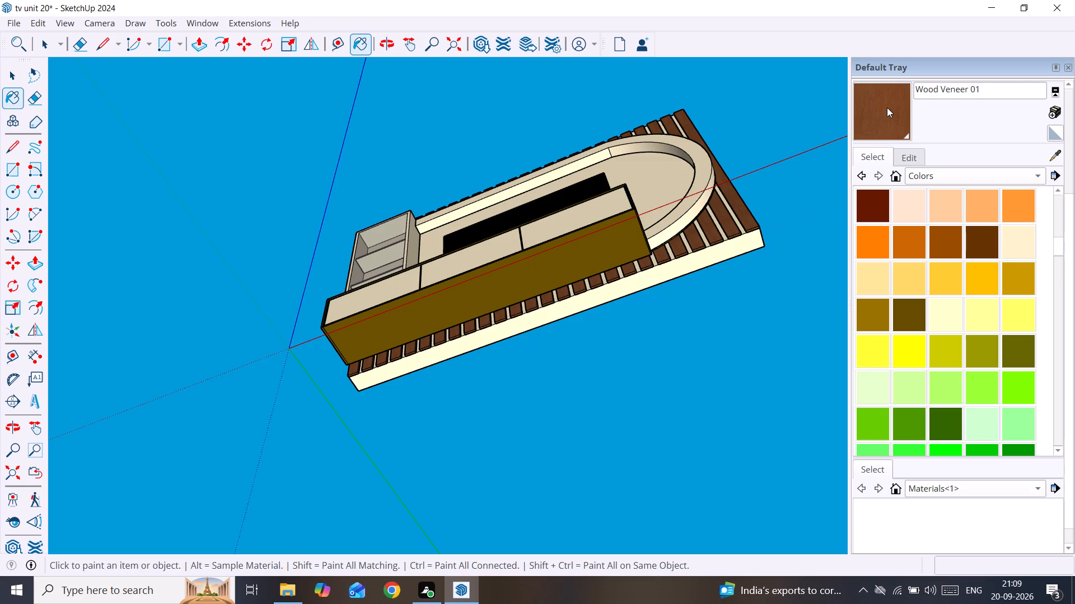
pyautogui.click(887, 107)
pyautogui.click(619, 246)
pyautogui.scroll(-4, 679, 259)
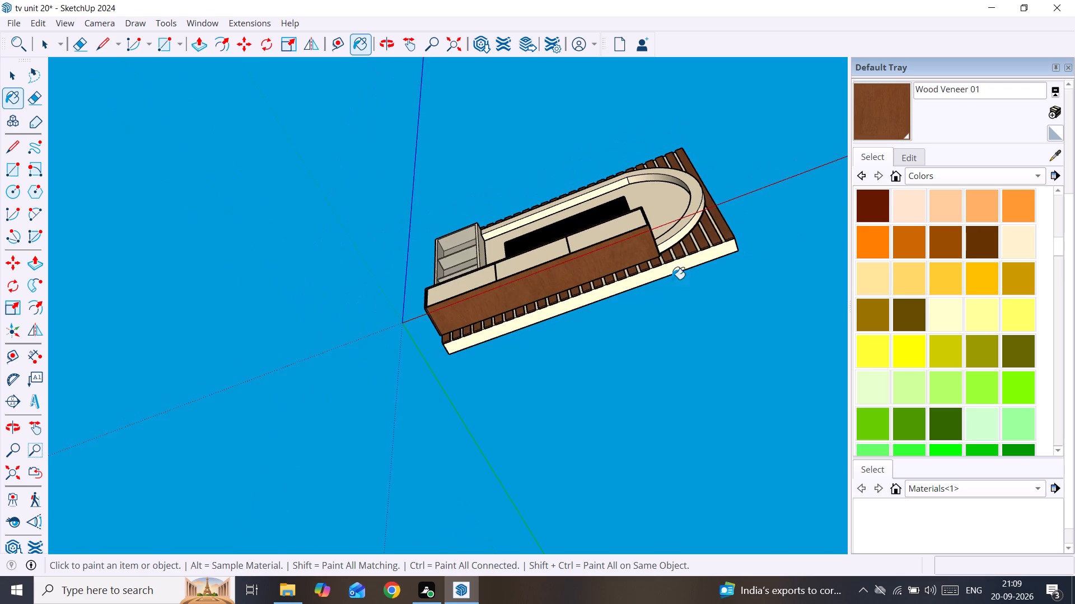
pyautogui.moveTo(665, 284); pyautogui.dragTo(802, 600, button='middle')
pyautogui.scroll(3, 697, 334)
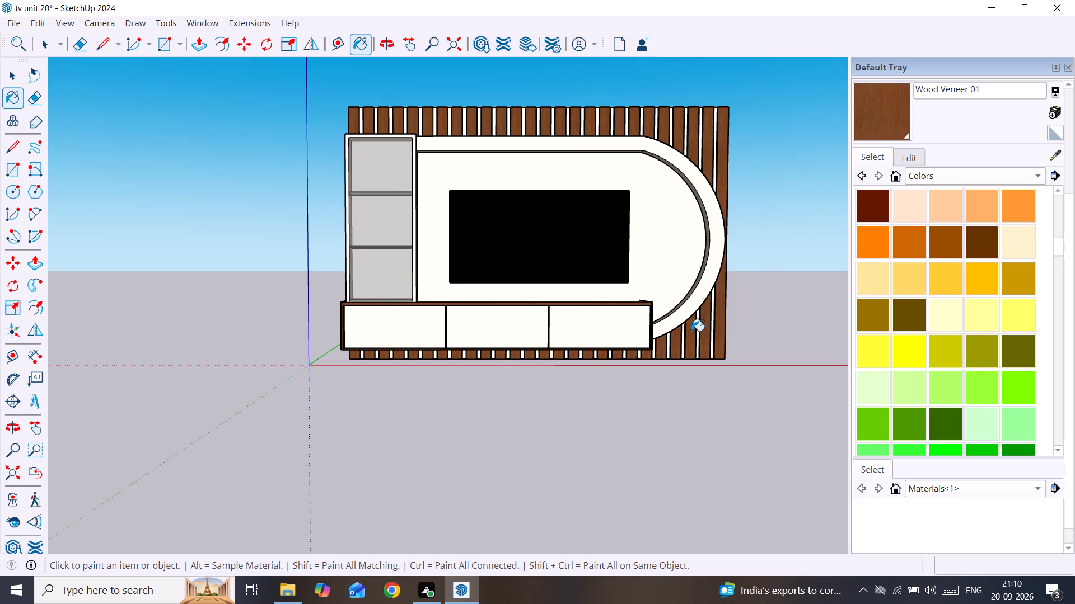
pyautogui.press('Escape')
pyautogui.press('space')
# Inspect the wood finish on the drawer cabinet from above, from the end, from below and from the front.
pyautogui.scroll(1, 530, 334)
pyautogui.moveTo(534, 329); pyautogui.dragTo(743, 570, button='middle')
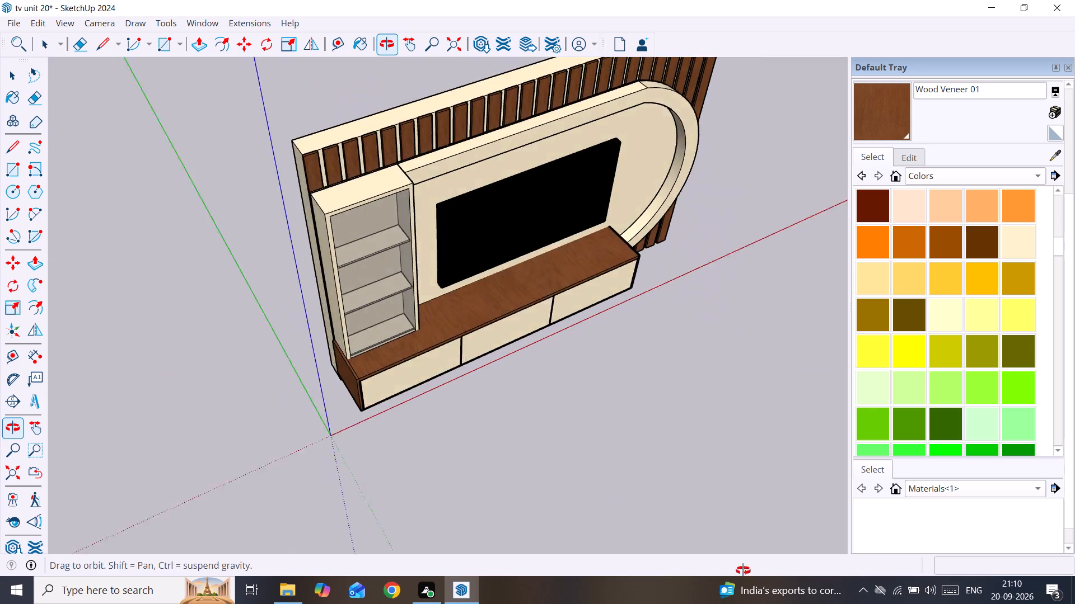
pyautogui.moveTo(743, 570); pyautogui.dragTo(0, 327, button='middle')
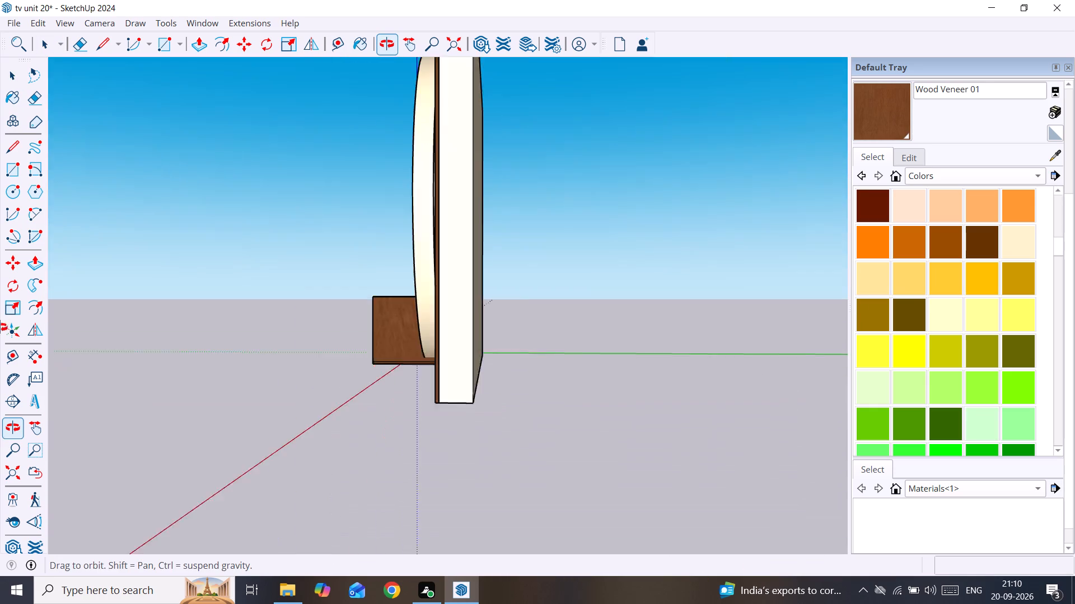
pyautogui.moveTo(0, 327); pyautogui.dragTo(490, 372, button='middle')
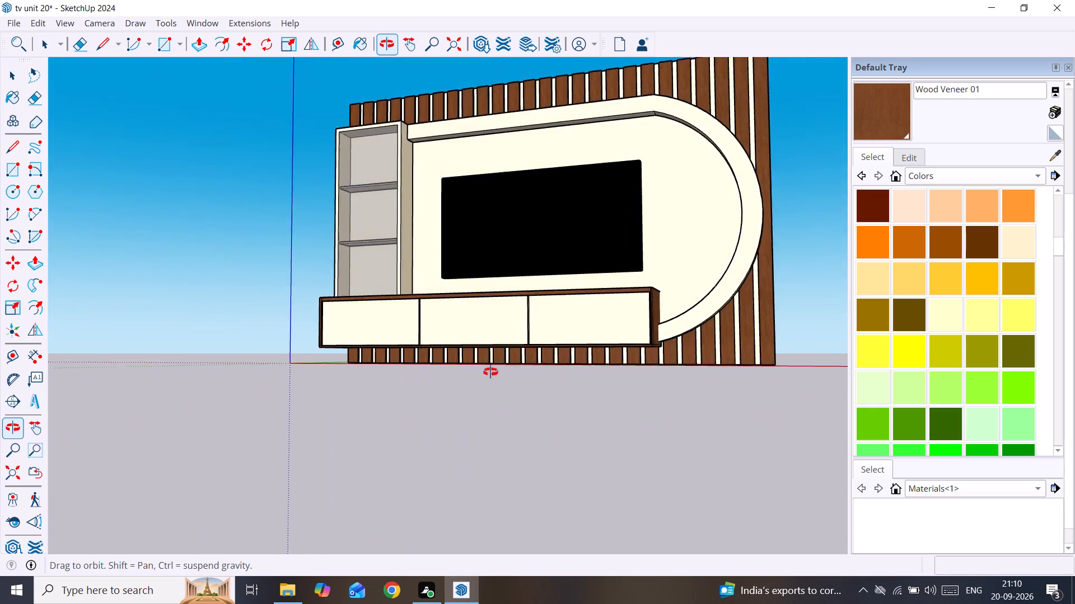
pyautogui.moveTo(490, 372); pyautogui.dragTo(525, 369, button='middle')
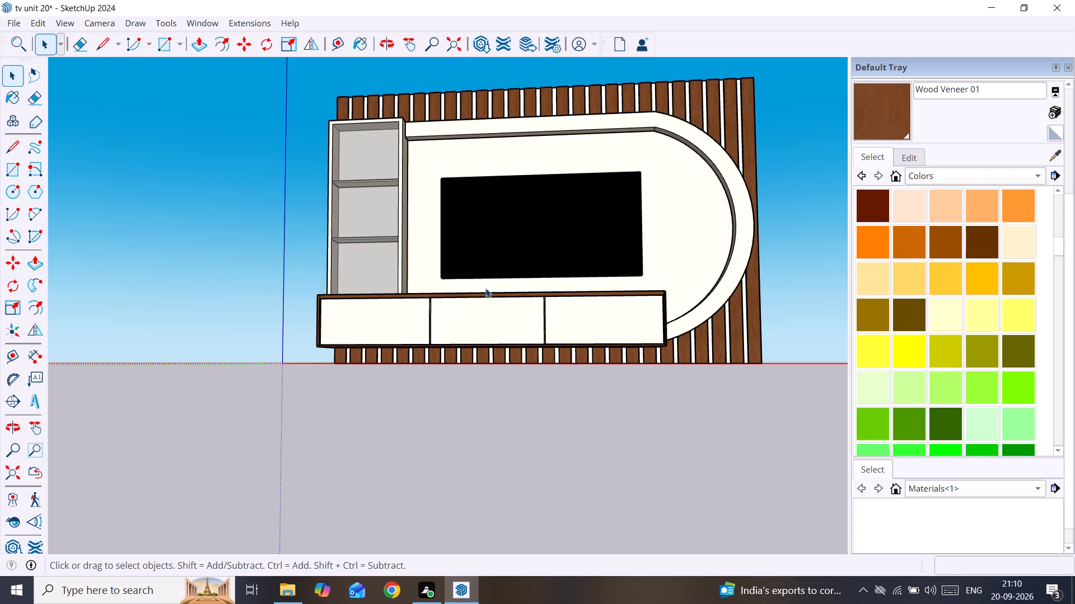
pyautogui.scroll(1, 501, 296)
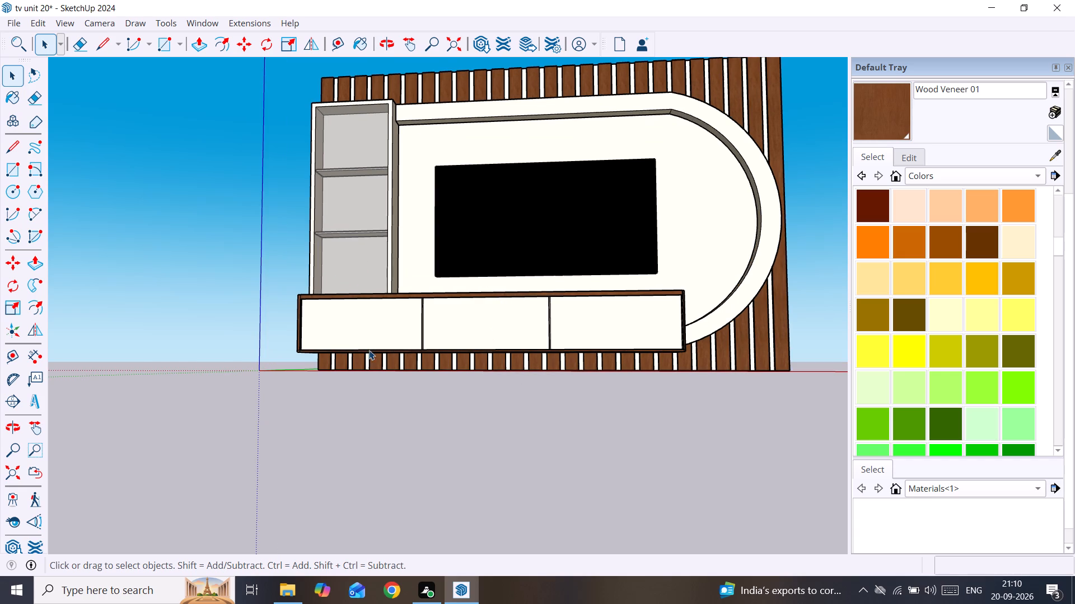
pyautogui.scroll(2, 351, 339)
pyautogui.moveTo(389, 319); pyautogui.dragTo(487, 235, button='middle')
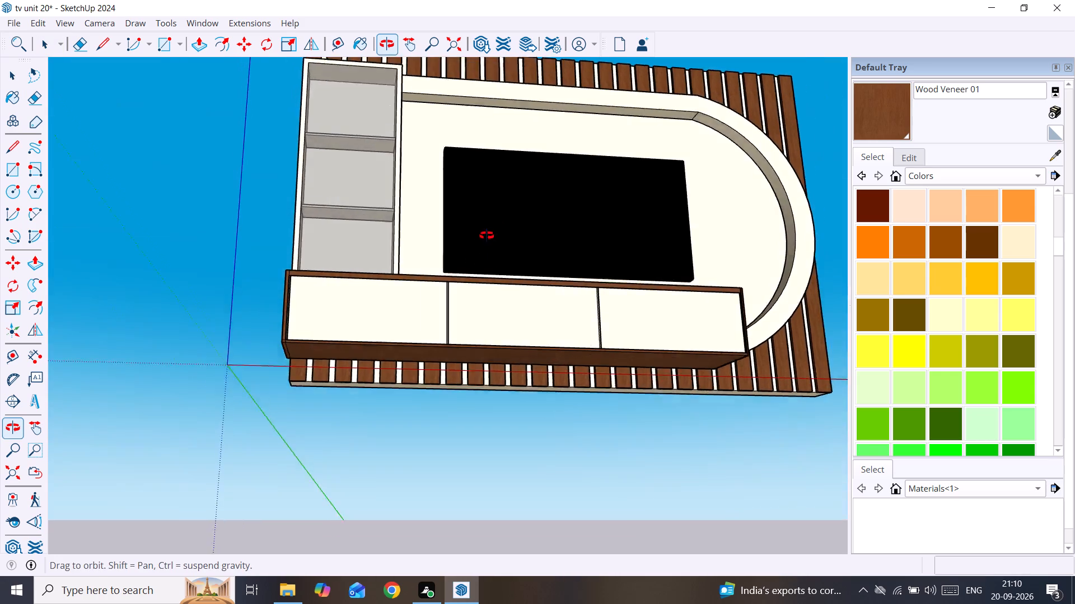
pyautogui.moveTo(487, 235); pyautogui.dragTo(519, 191, button='middle')
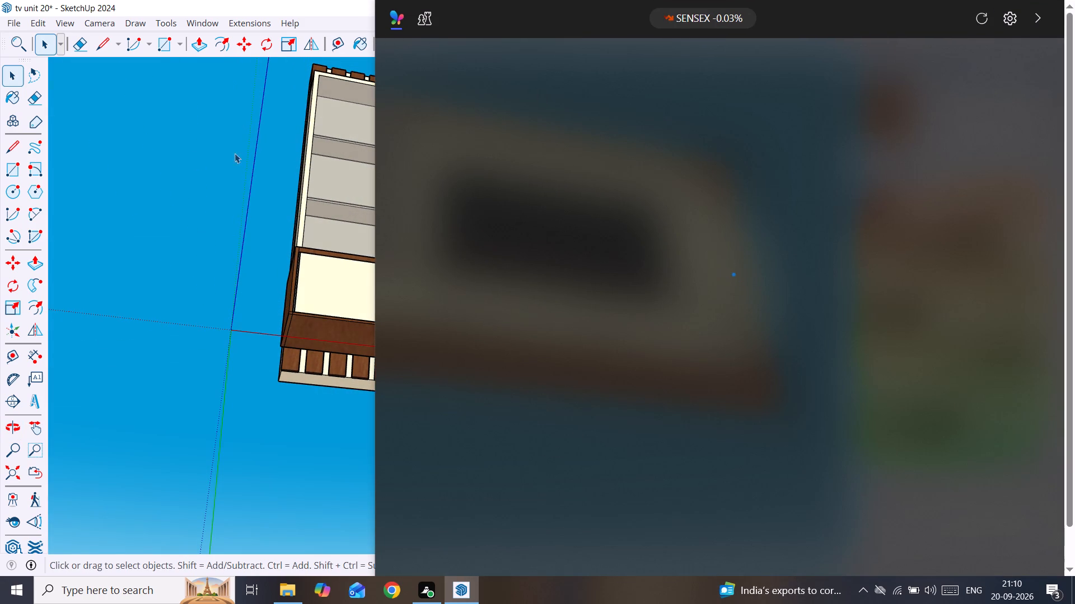
pyautogui.click(177, 159)
pyautogui.scroll(-5, 502, 346)
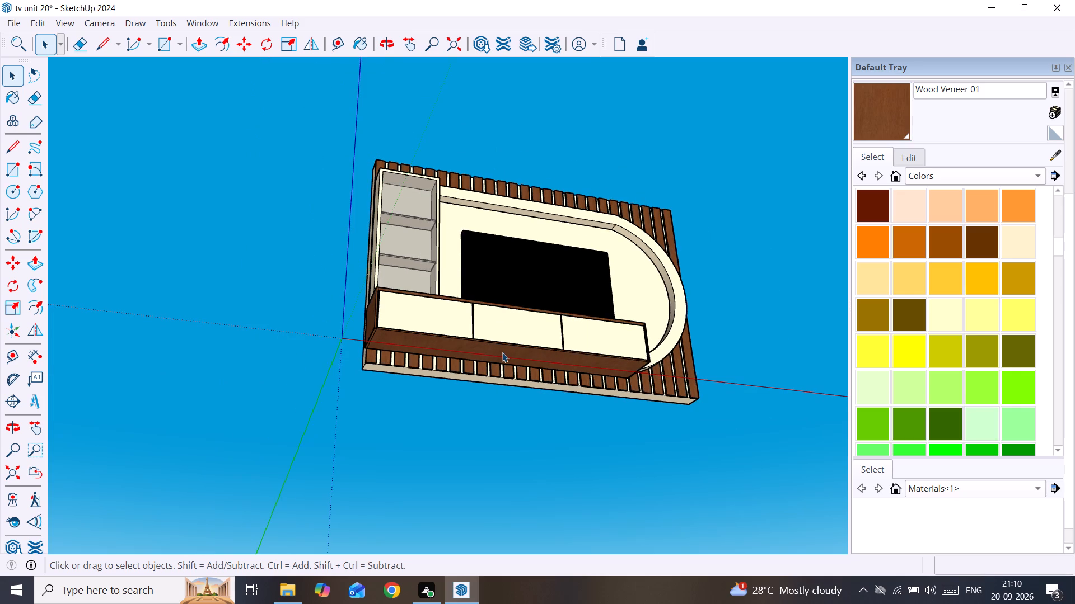
pyautogui.moveTo(502, 361); pyautogui.dragTo(473, 512, button='middle')
pyautogui.keyDown('shift'); pyautogui.moveTo(470, 514); pyautogui.dragTo(455, 603, button='middle'); pyautogui.keyUp('shift')
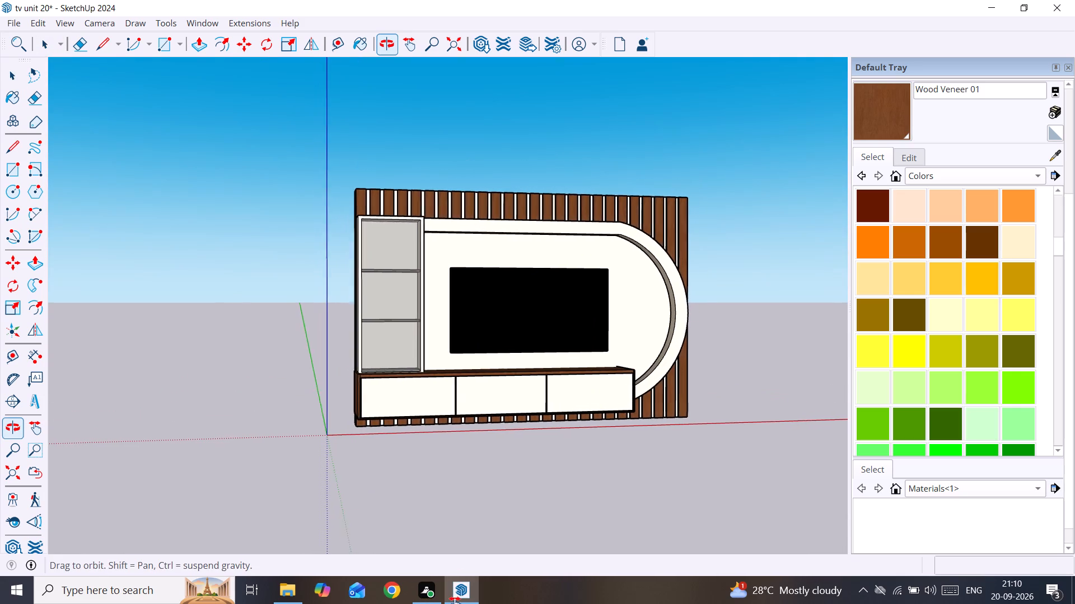
pyautogui.keyDown('shift'); pyautogui.moveTo(455, 603); pyautogui.dragTo(458, 603, button='middle'); pyautogui.keyUp('shift')
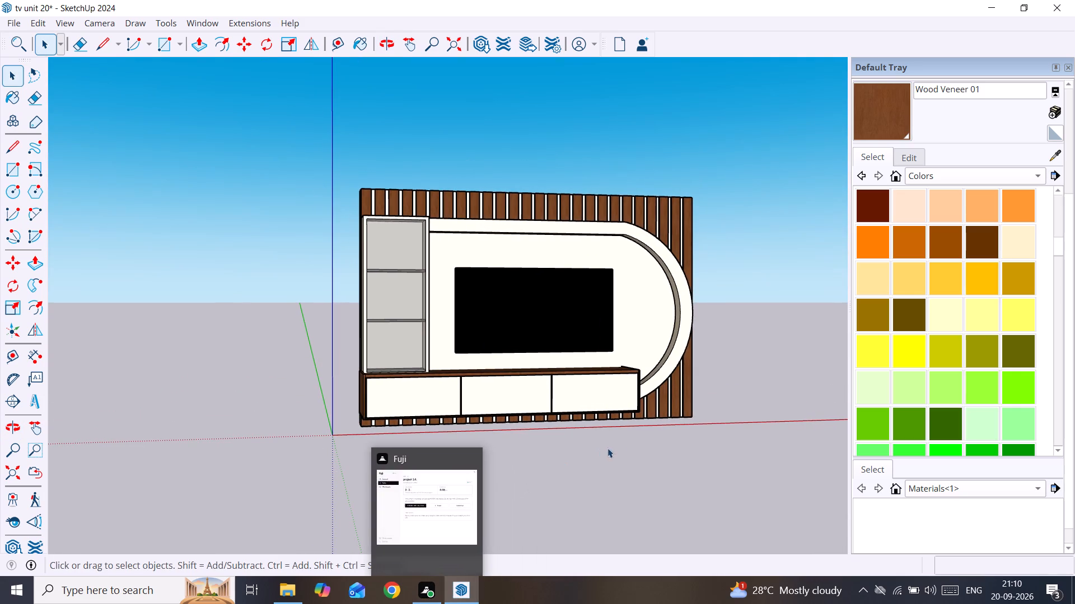
# Examine the whole TV unit from both ends and the front, comparing the cabinet, shelf unit and back panel colors.
pyautogui.scroll(2, 558, 353)
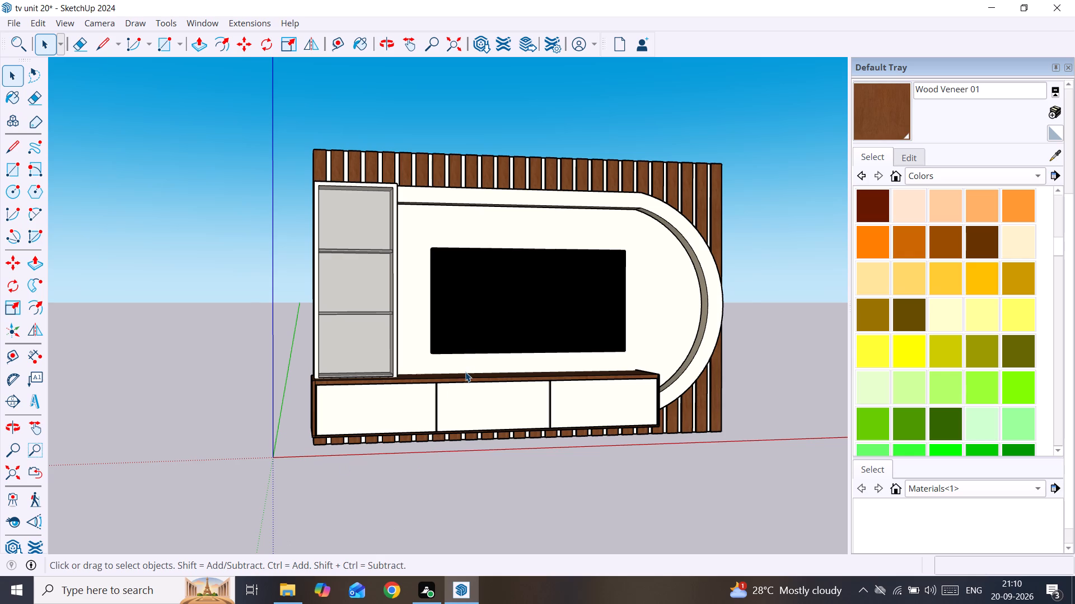
pyautogui.scroll(1, 466, 370)
pyautogui.moveTo(468, 394); pyautogui.dragTo(600, 525, button='middle')
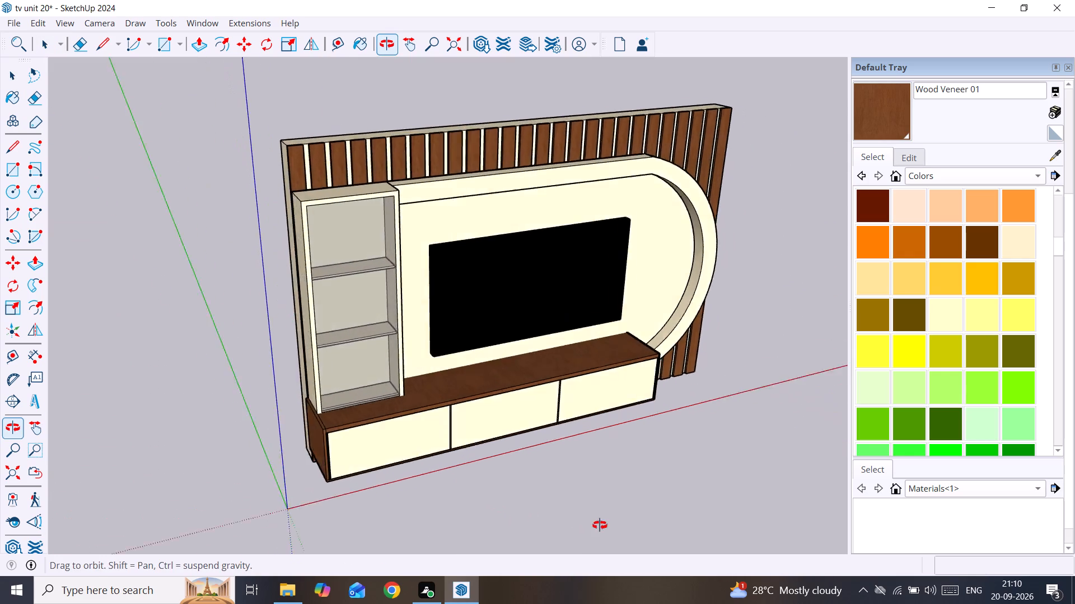
pyautogui.moveTo(600, 525); pyautogui.dragTo(788, 515, button='middle')
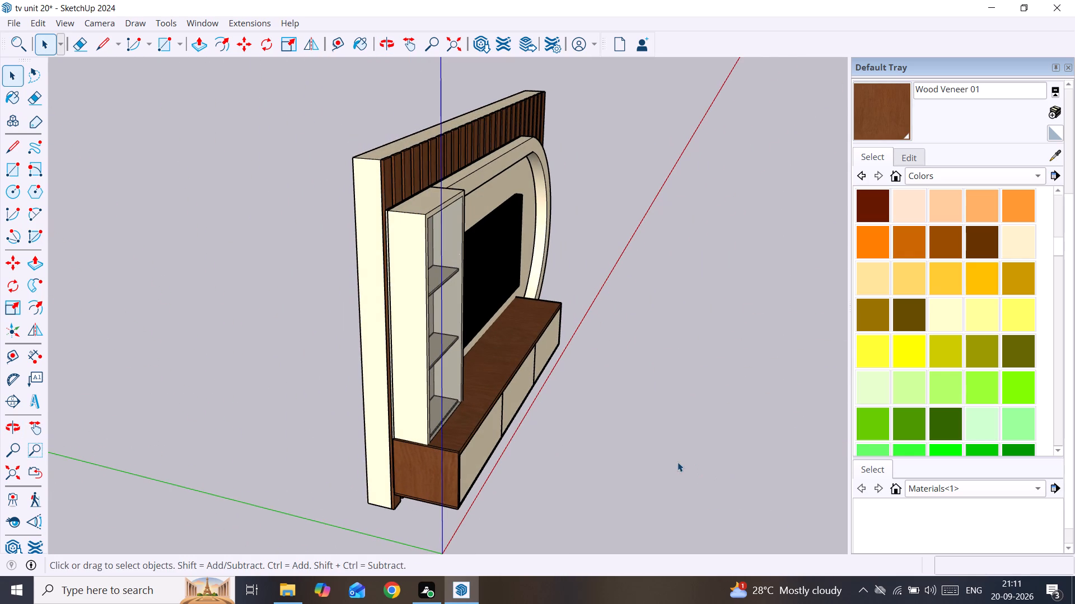
pyautogui.moveTo(677, 462); pyautogui.dragTo(0, 273, button='middle')
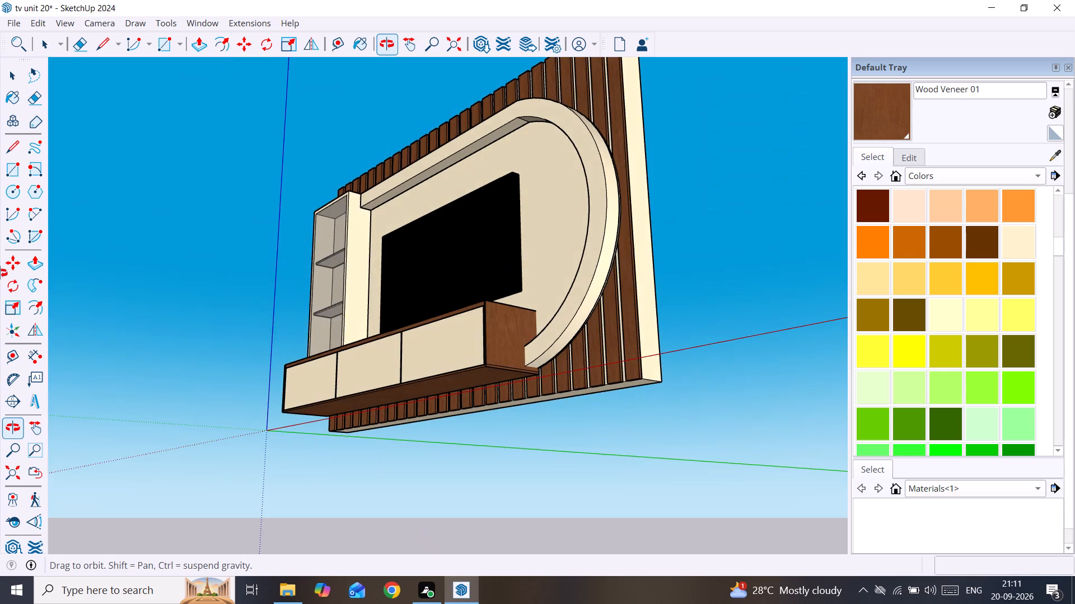
pyautogui.moveTo(0, 273); pyautogui.dragTo(325, 344, button='middle')
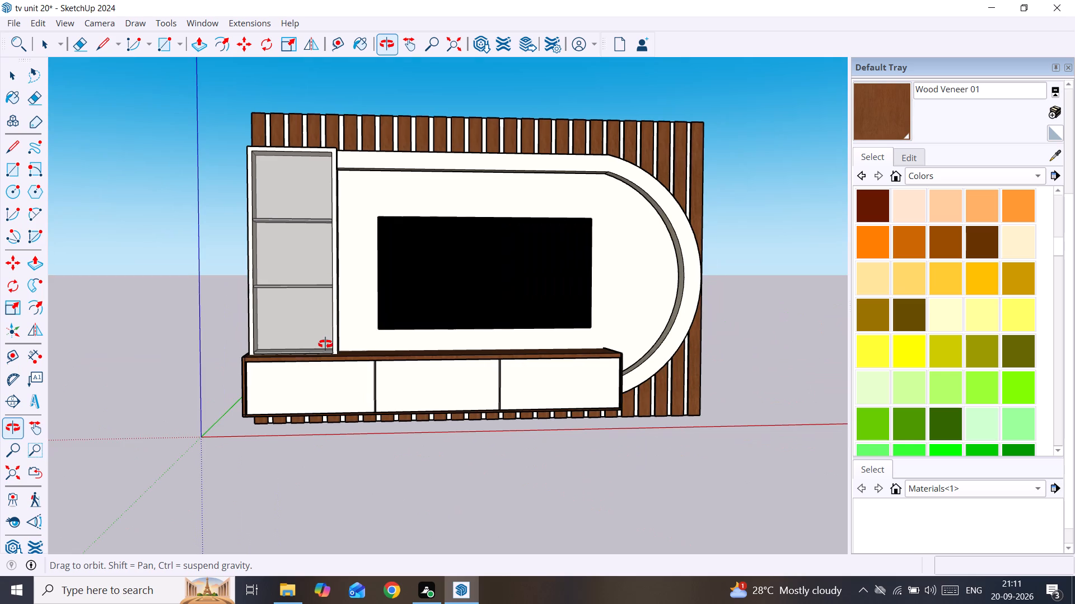
pyautogui.moveTo(325, 344); pyautogui.dragTo(326, 344, button='middle')
pyautogui.scroll(1, 328, 344)
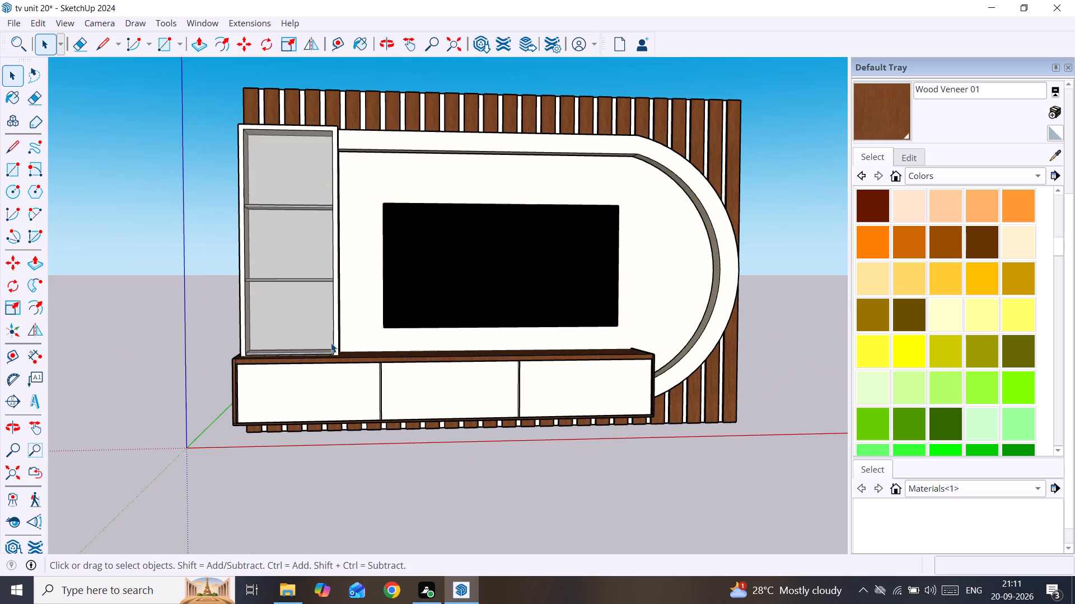
pyautogui.scroll(2, 332, 345)
pyautogui.scroll(-1, 332, 345)
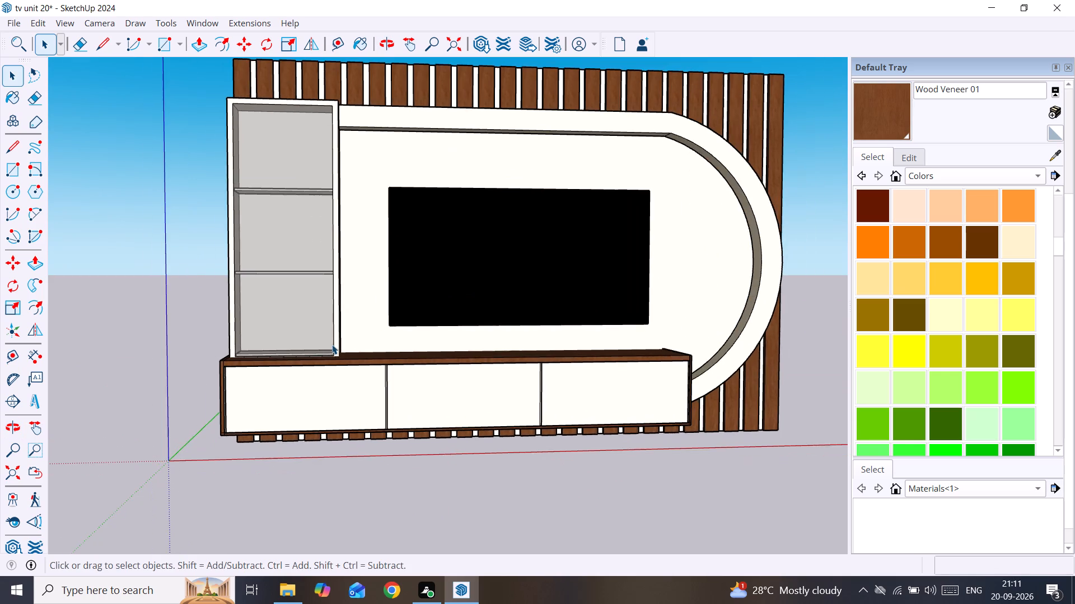
pyautogui.scroll(-2, 332, 345)
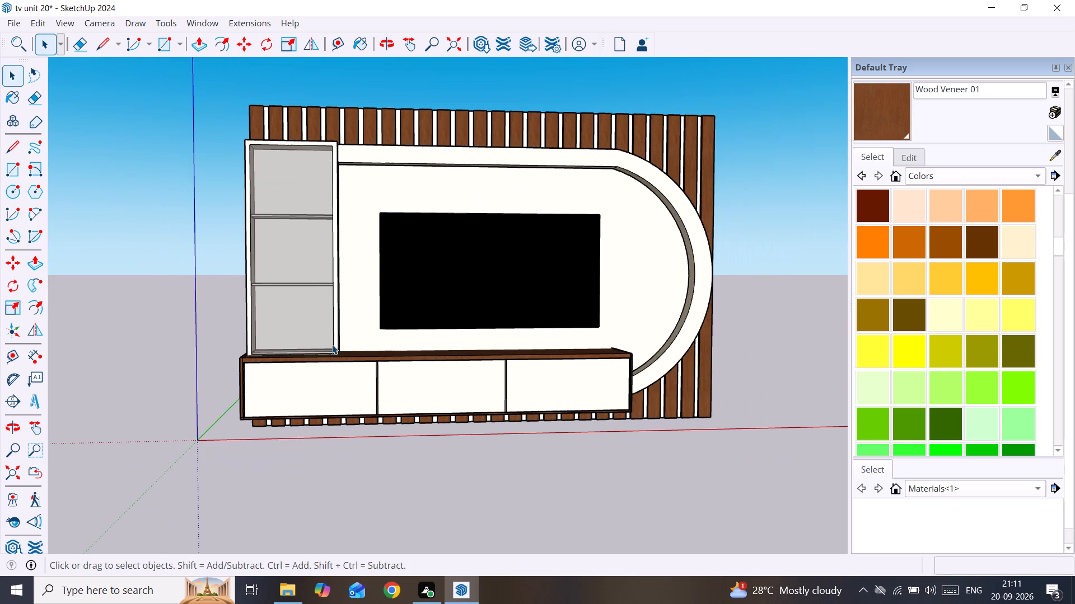
pyautogui.scroll(2, 332, 345)
pyautogui.scroll(-2, 276, 341)
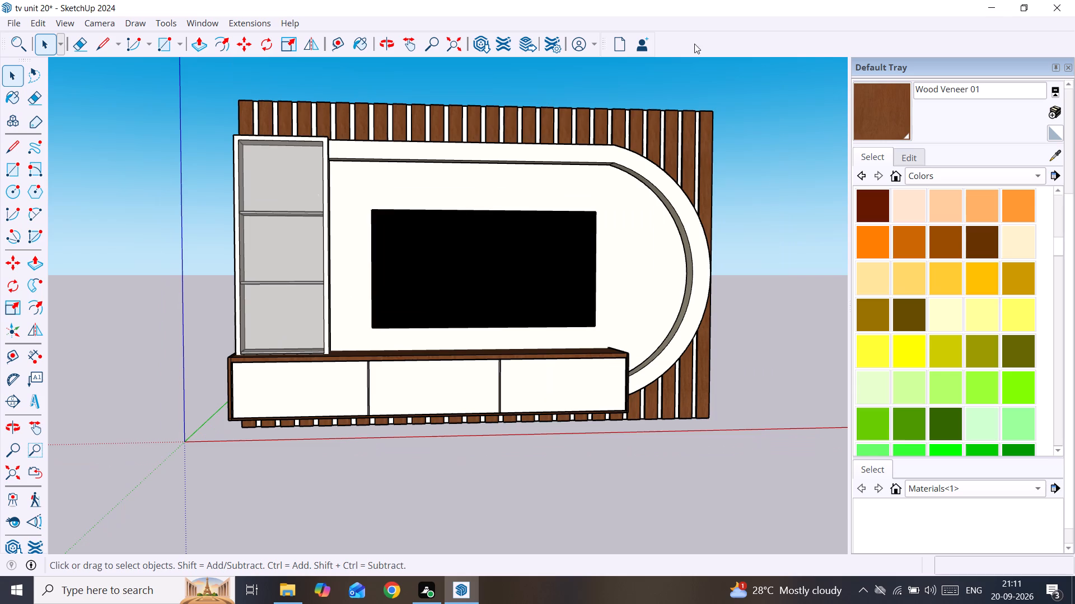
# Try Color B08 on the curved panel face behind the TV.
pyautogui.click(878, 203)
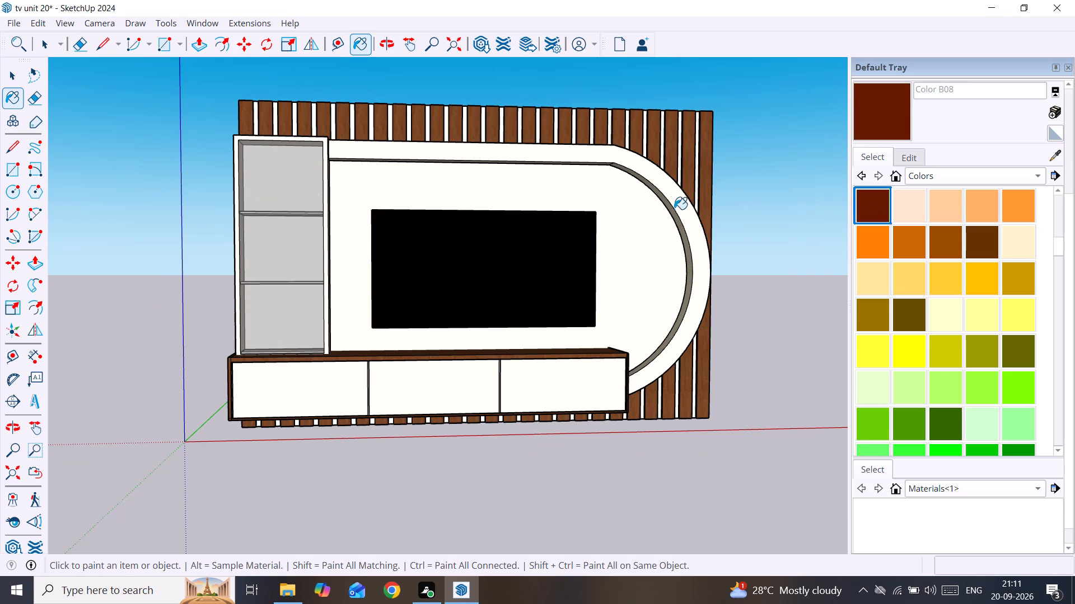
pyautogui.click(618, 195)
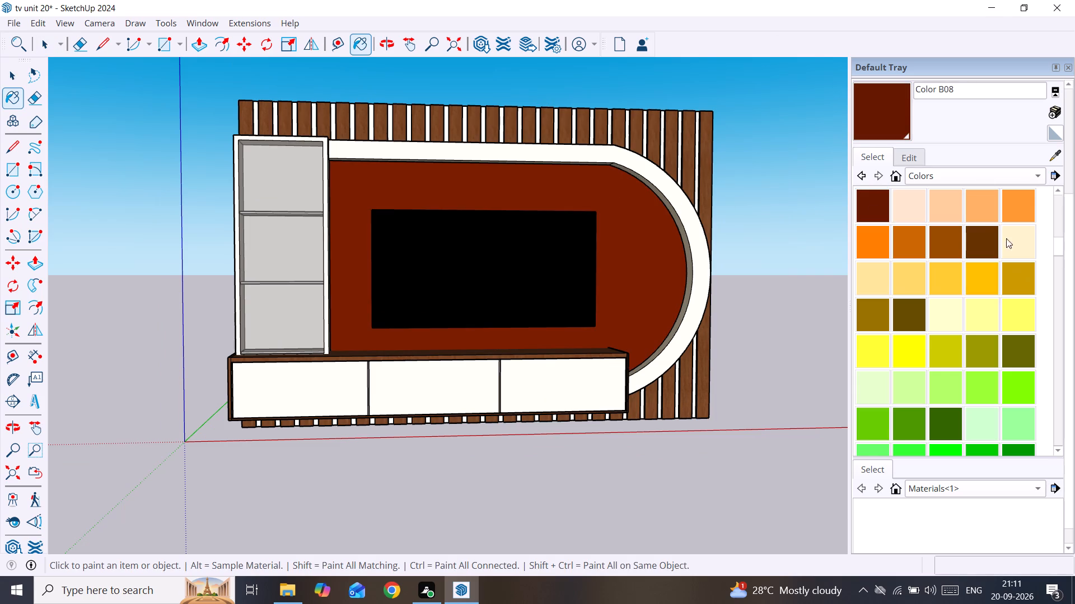
# Paint the curved panel face behind the TV with Color D01 and check it from the front and at an angle.
pyautogui.click(1014, 234)
pyautogui.click(596, 205)
pyautogui.scroll(2, 599, 197)
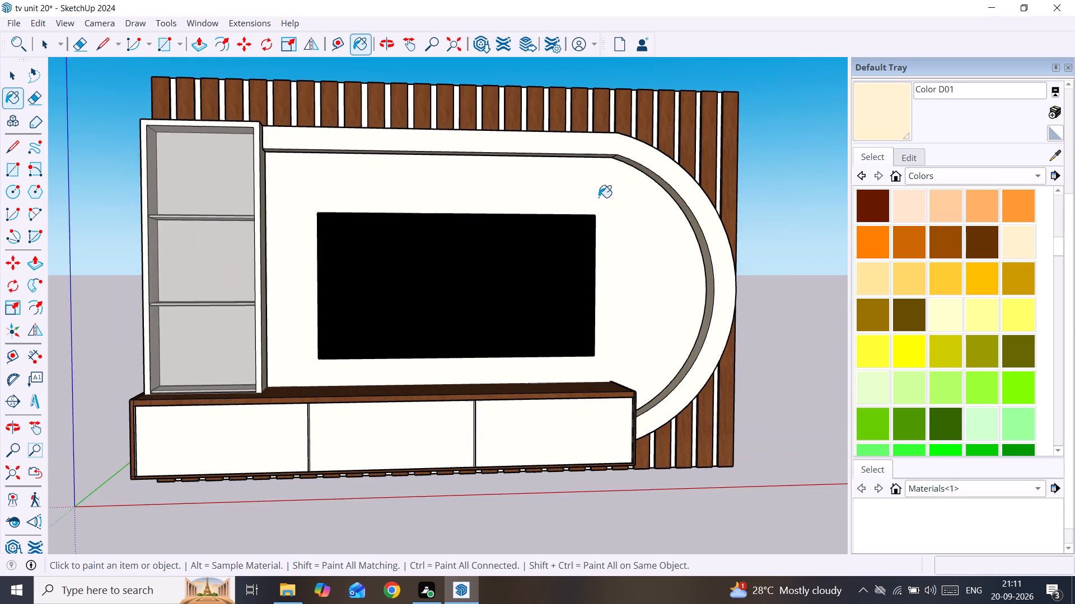
pyautogui.scroll(-1, 599, 197)
pyautogui.scroll(-3, 301, 457)
pyautogui.moveTo(295, 413); pyautogui.dragTo(361, 402, button='middle')
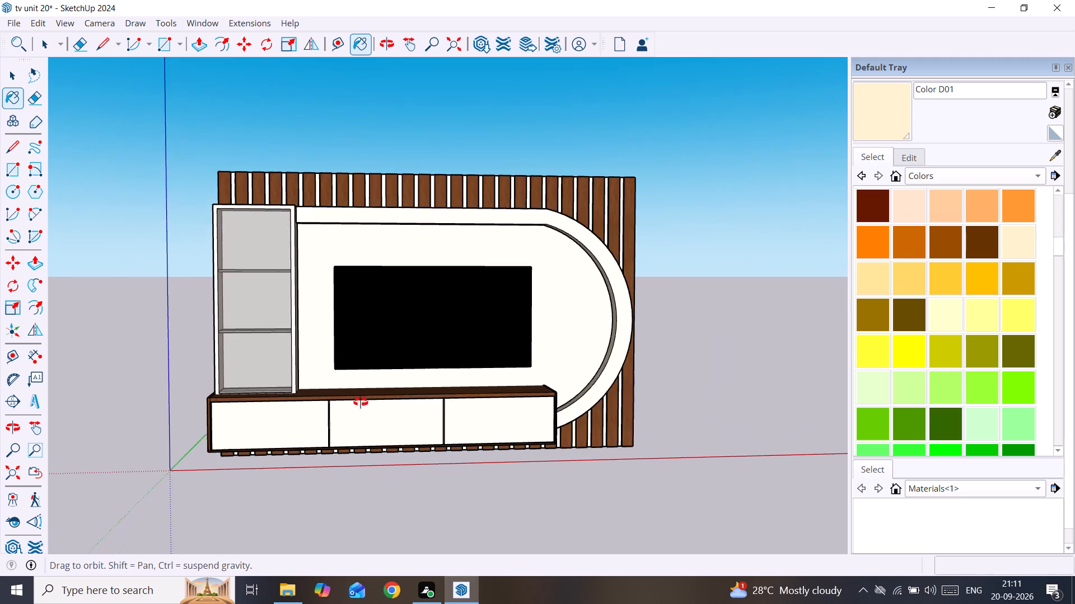
pyautogui.moveTo(361, 402); pyautogui.dragTo(383, 515, button='middle')
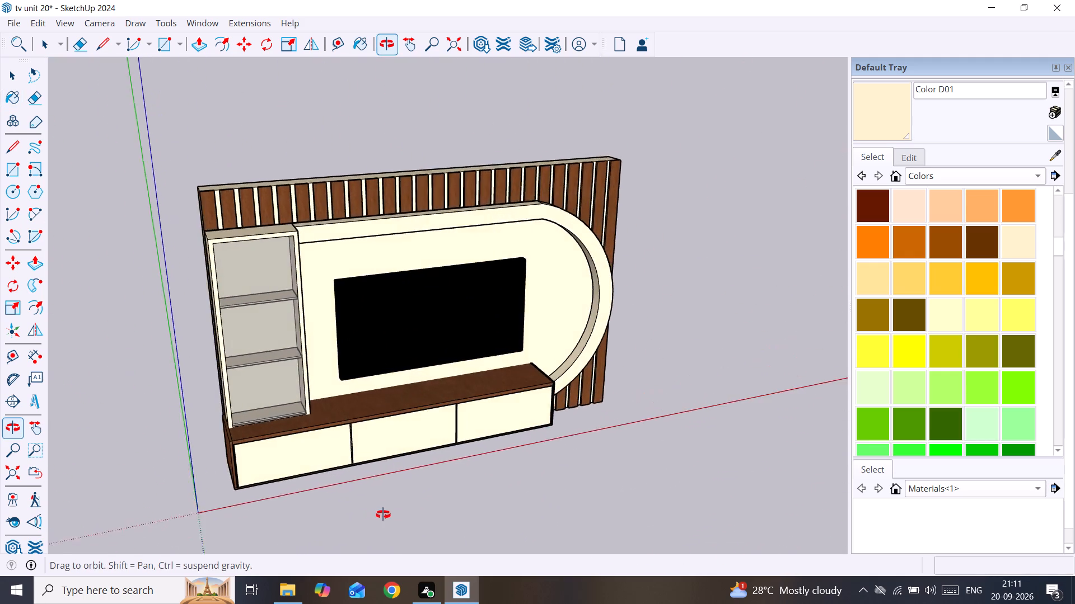
pyautogui.moveTo(383, 515); pyautogui.dragTo(514, 511, button='middle')
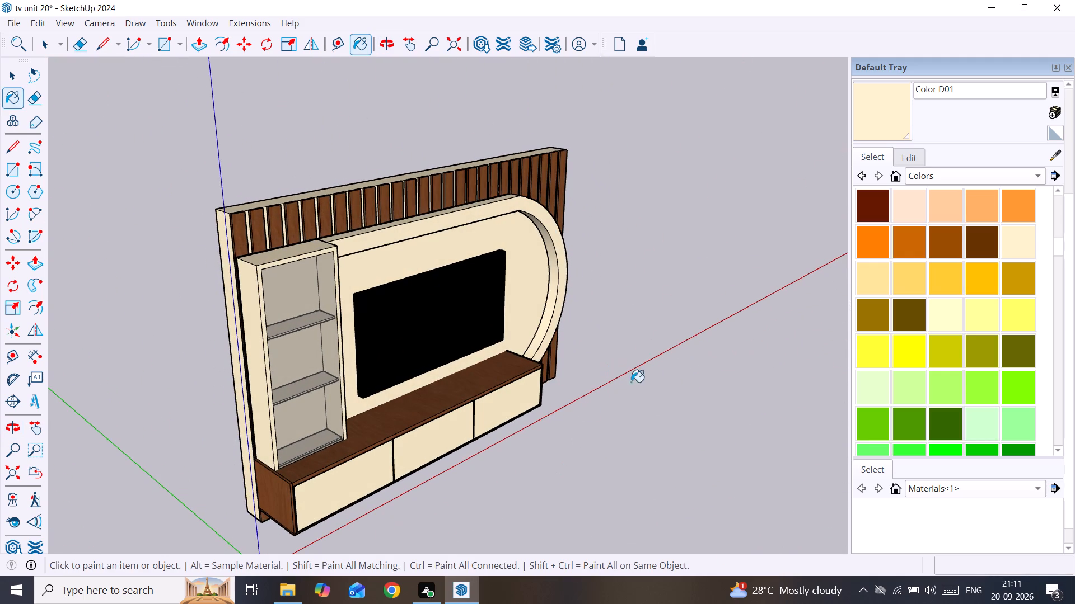